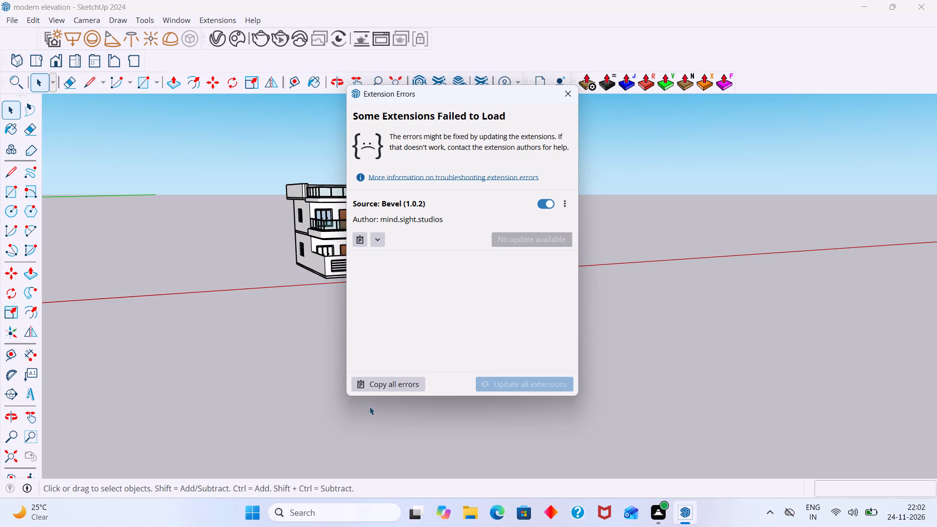
# Dismiss the extension errors dialog.
pyautogui.click(575, 94)
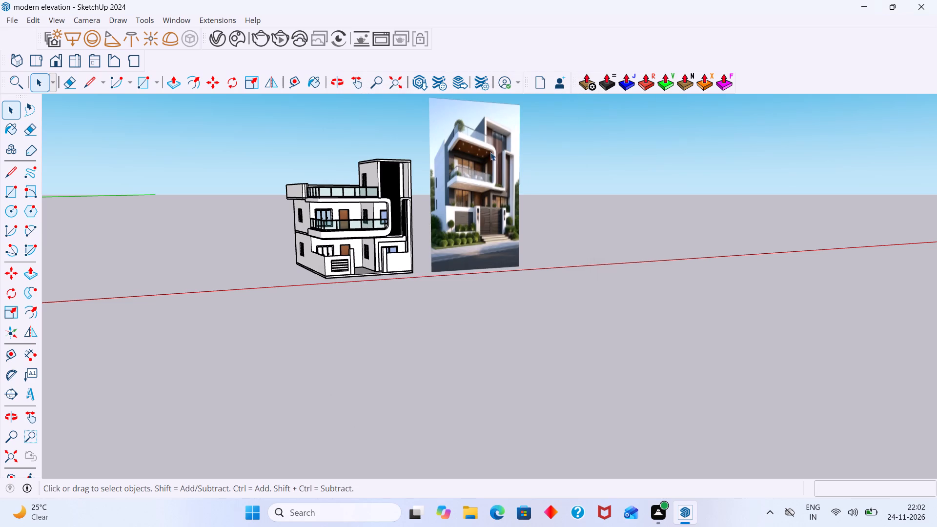
# Examine the house model's front and side against the reference elevation image, including the balconies, windows and doors.
pyautogui.moveTo(346, 276); pyautogui.dragTo(306, 272, button='middle')
pyautogui.scroll(7, 357, 239)
pyautogui.middleClick(399, 286)
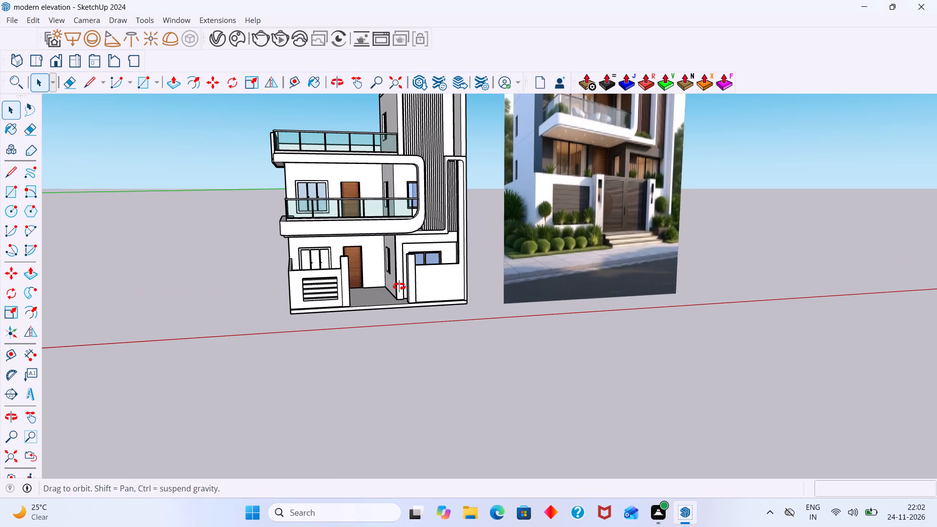
pyautogui.scroll(1, 399, 286)
pyautogui.scroll(-6, 401, 289)
pyautogui.moveTo(402, 292); pyautogui.dragTo(381, 245, button='middle')
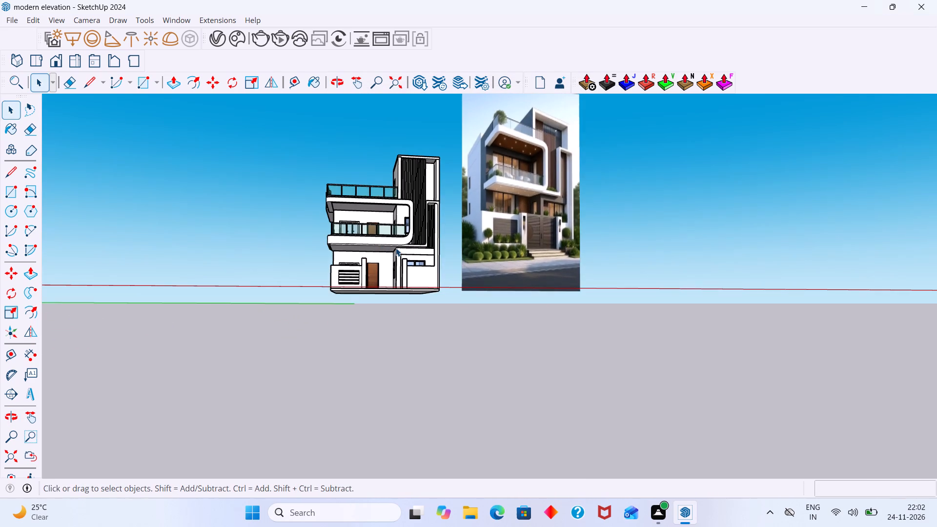
pyautogui.moveTo(396, 249); pyautogui.dragTo(405, 302, button='middle')
pyautogui.moveTo(405, 302); pyautogui.dragTo(418, 306, button='middle')
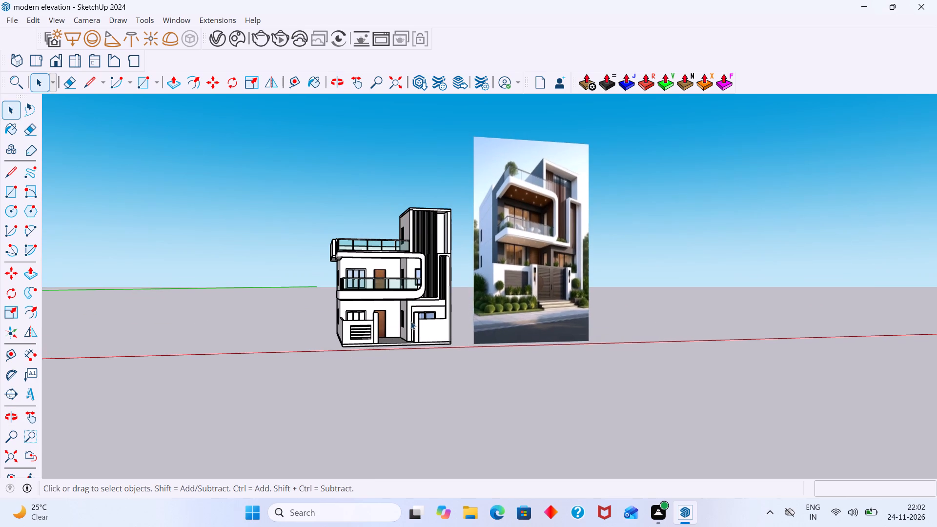
pyautogui.scroll(6, 434, 321)
pyautogui.moveTo(431, 326); pyautogui.dragTo(429, 358, button='middle')
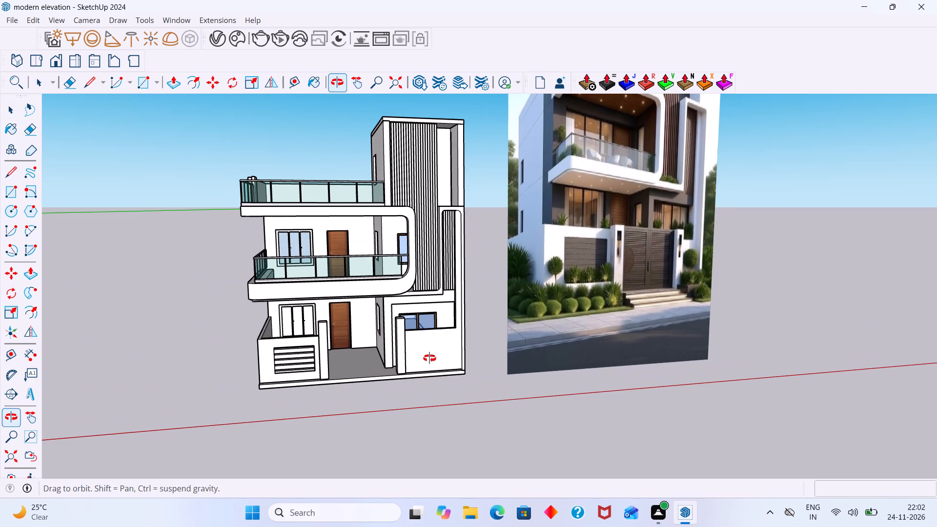
pyautogui.moveTo(429, 358); pyautogui.dragTo(415, 360, button='middle')
pyautogui.scroll(1, 415, 360)
pyautogui.scroll(-4, 416, 359)
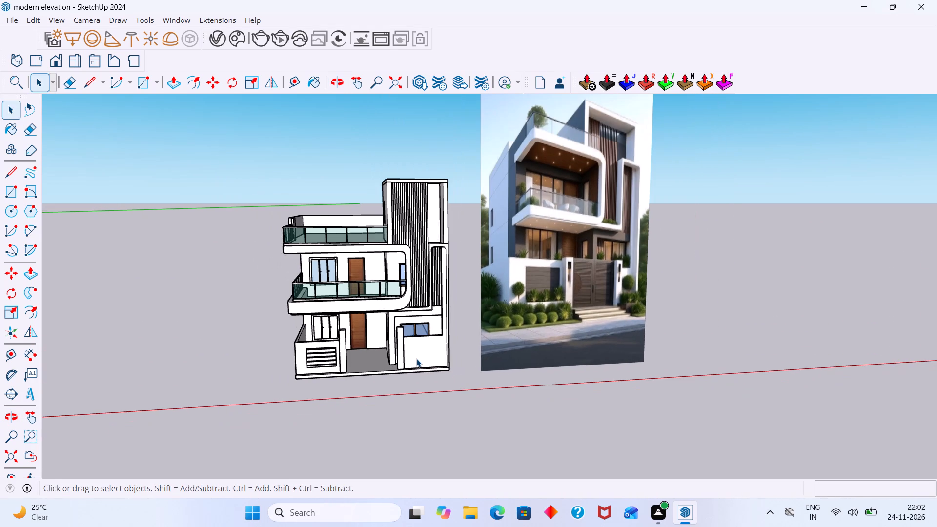
pyautogui.keyDown('shift'); pyautogui.moveTo(430, 367); pyautogui.dragTo(440, 401, button='middle'); pyautogui.keyUp('shift')
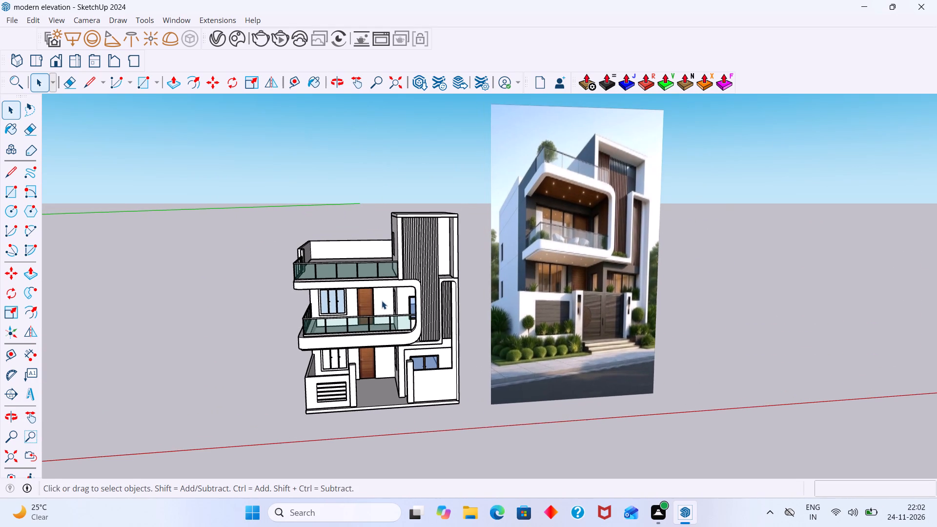
pyautogui.scroll(1, 380, 298)
pyautogui.moveTo(380, 297); pyautogui.dragTo(459, 264, button='middle')
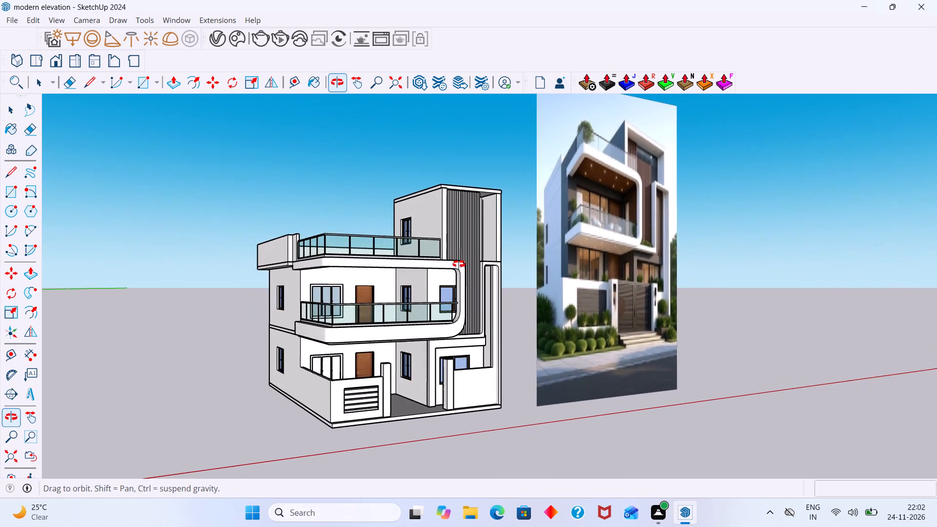
pyautogui.moveTo(459, 264); pyautogui.dragTo(446, 267, button='middle')
pyautogui.scroll(-1, 447, 269)
pyautogui.scroll(2, 434, 292)
pyautogui.moveTo(415, 289); pyautogui.dragTo(369, 296, button='middle')
pyautogui.scroll(1, 369, 295)
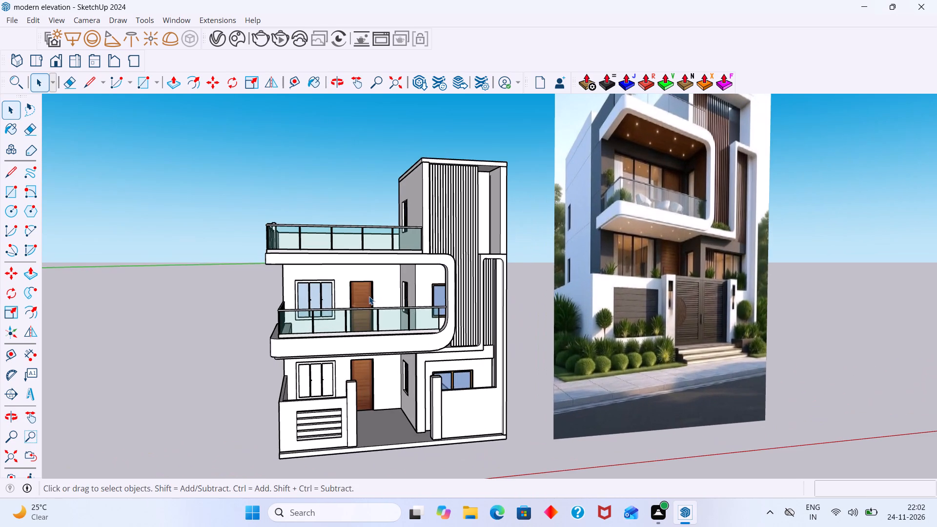
pyautogui.keyDown('shift'); pyautogui.moveTo(377, 294); pyautogui.dragTo(357, 217, button='middle'); pyautogui.keyUp('shift')
pyautogui.moveTo(359, 221); pyautogui.dragTo(374, 253, button='middle')
pyautogui.scroll(9, 285, 239)
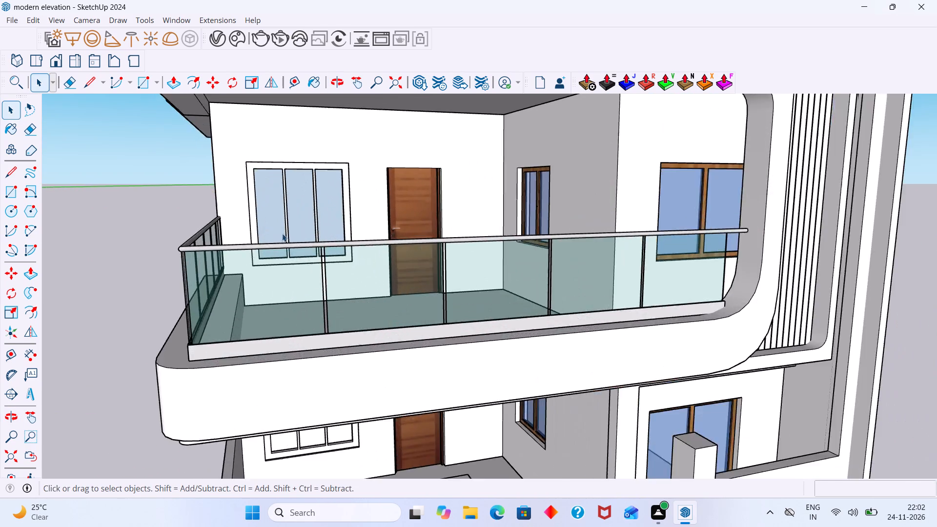
pyautogui.scroll(3, 282, 233)
pyautogui.scroll(-11, 281, 232)
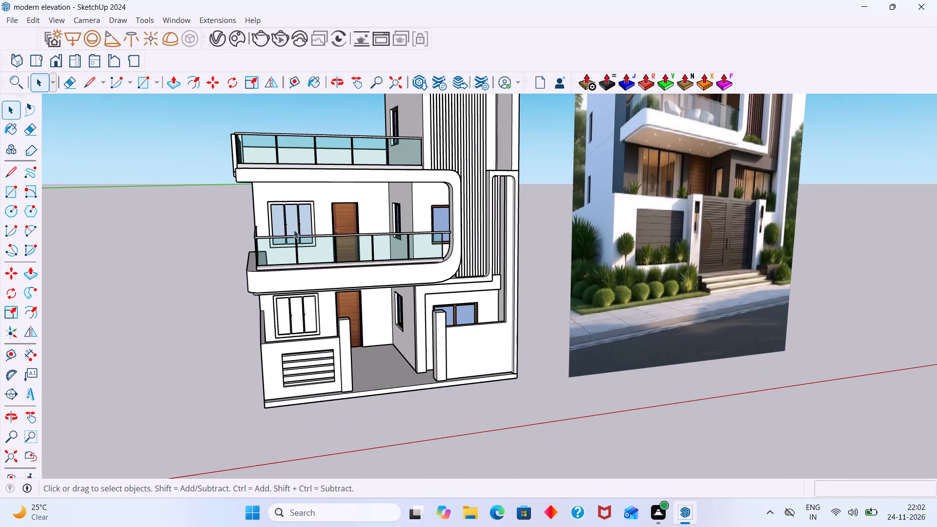
pyautogui.moveTo(290, 230); pyautogui.dragTo(272, 232, button='middle')
# Sample Wood Floor from the brown-framed window and paint the first-floor three-pane balcony window with it, moving the materials tray aside.
pyautogui.scroll(14, 282, 220)
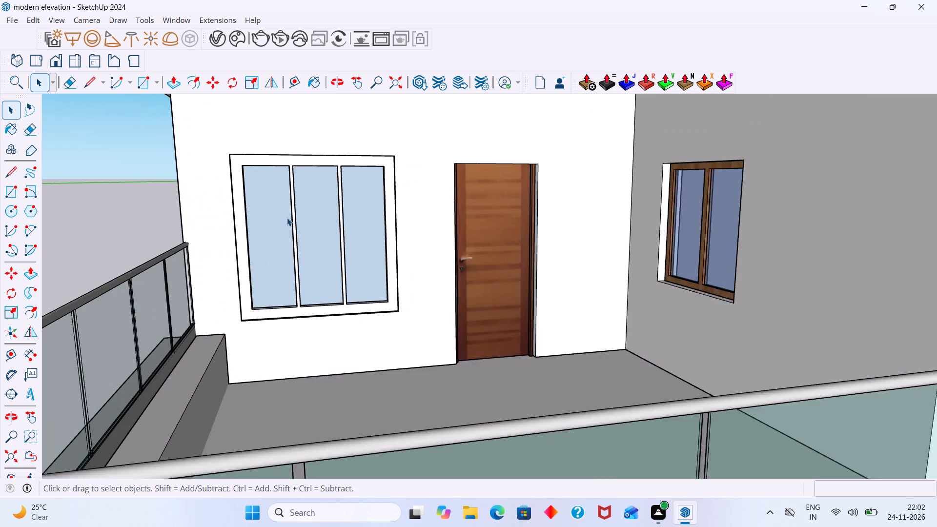
pyautogui.click(287, 217)
pyautogui.scroll(-10, 311, 214)
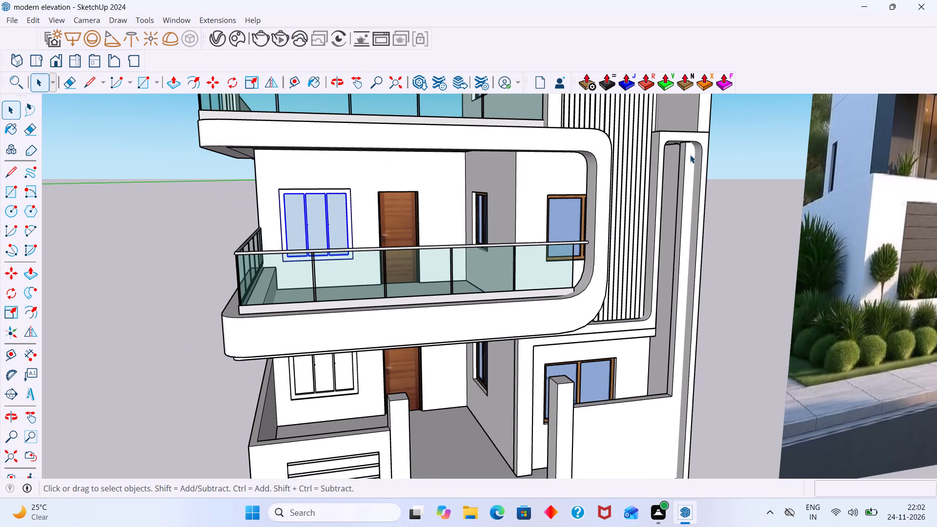
pyautogui.press('b')
pyautogui.moveTo(511, 122); pyautogui.dragTo(572, 116)
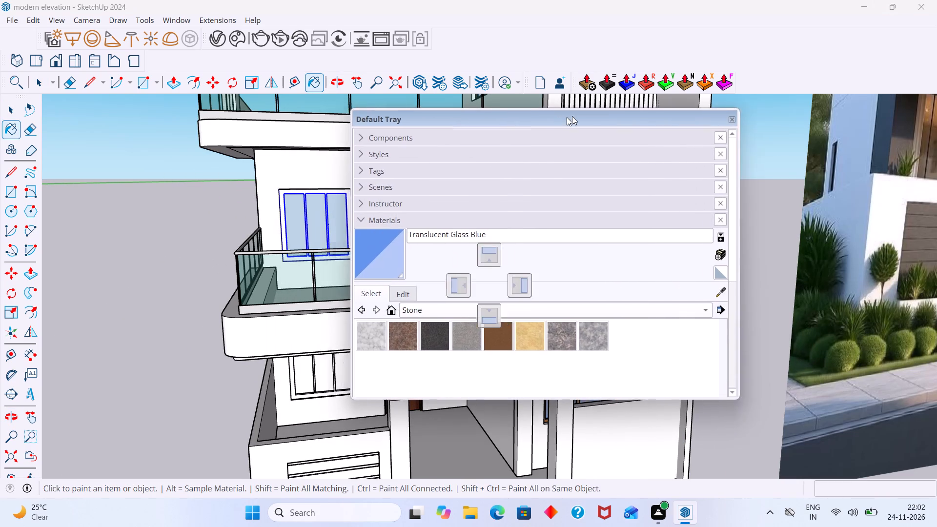
pyautogui.moveTo(572, 116); pyautogui.dragTo(775, 111)
pyautogui.moveTo(562, 211); pyautogui.dragTo(659, 211)
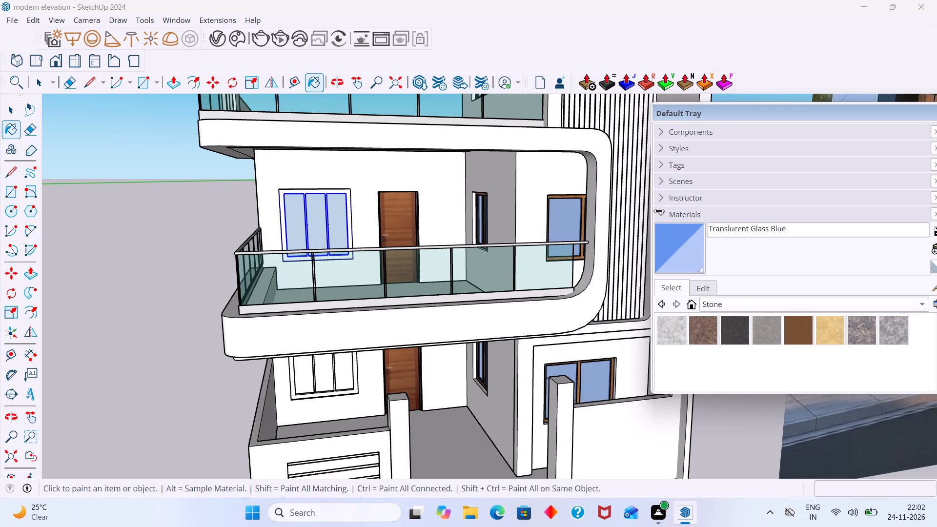
pyautogui.moveTo(659, 211); pyautogui.dragTo(784, 208)
pyautogui.moveTo(826, 106); pyautogui.dragTo(765, 95)
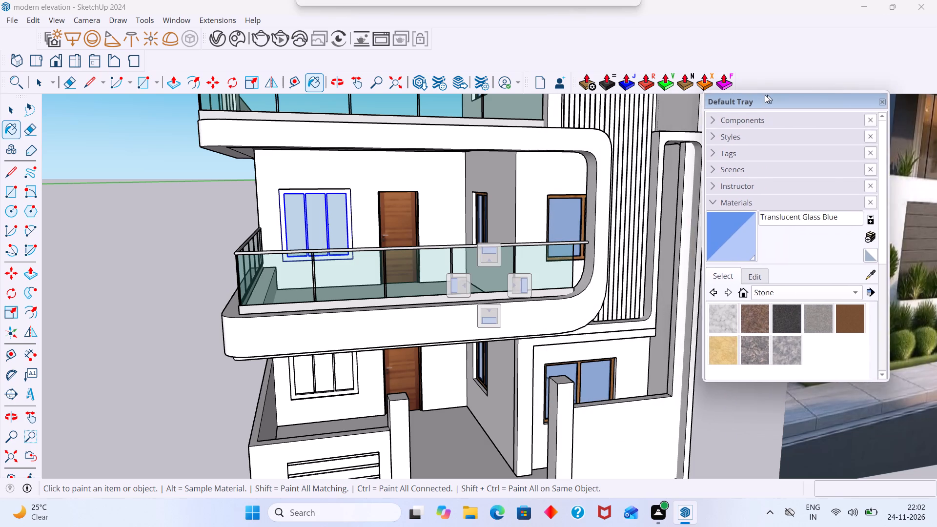
pyautogui.moveTo(765, 95); pyautogui.dragTo(754, 99)
pyautogui.click(856, 280)
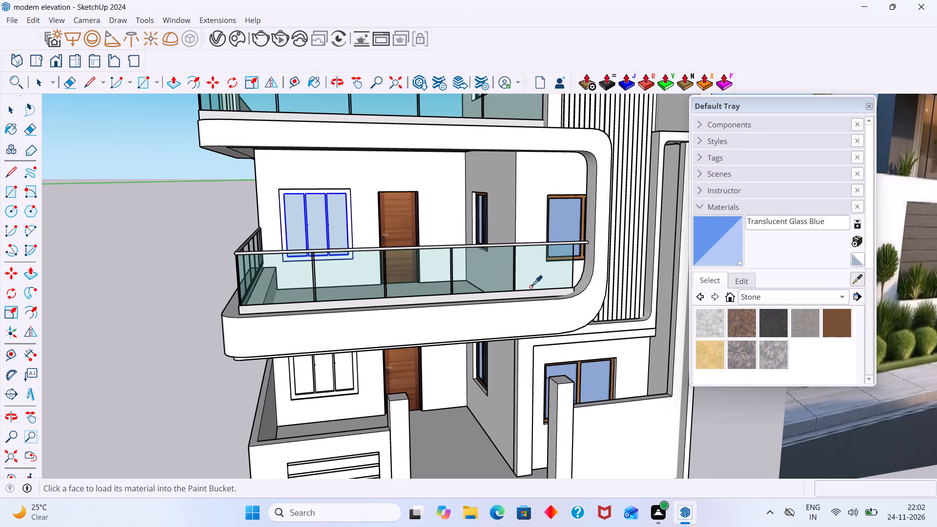
pyautogui.scroll(6, 566, 201)
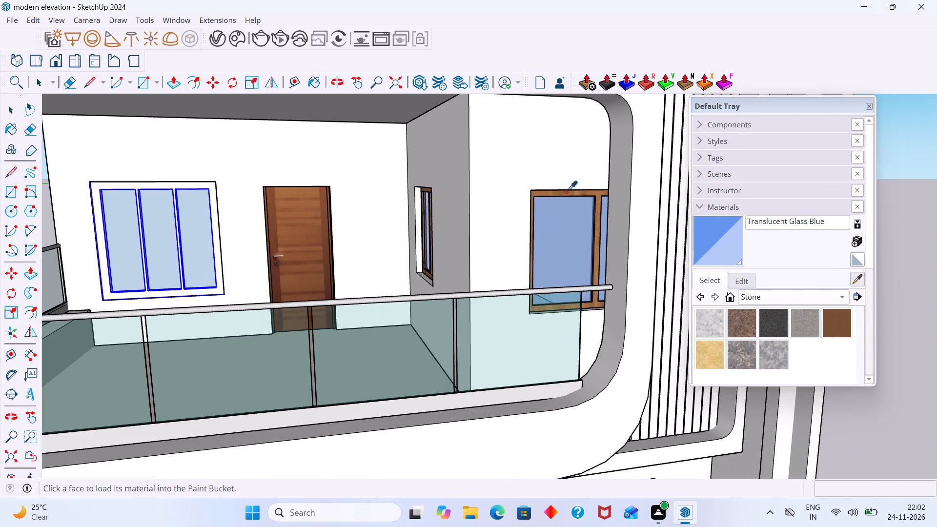
pyautogui.click(566, 192)
pyautogui.scroll(1, 319, 221)
pyautogui.click(181, 223)
pyautogui.scroll(-2, 181, 220)
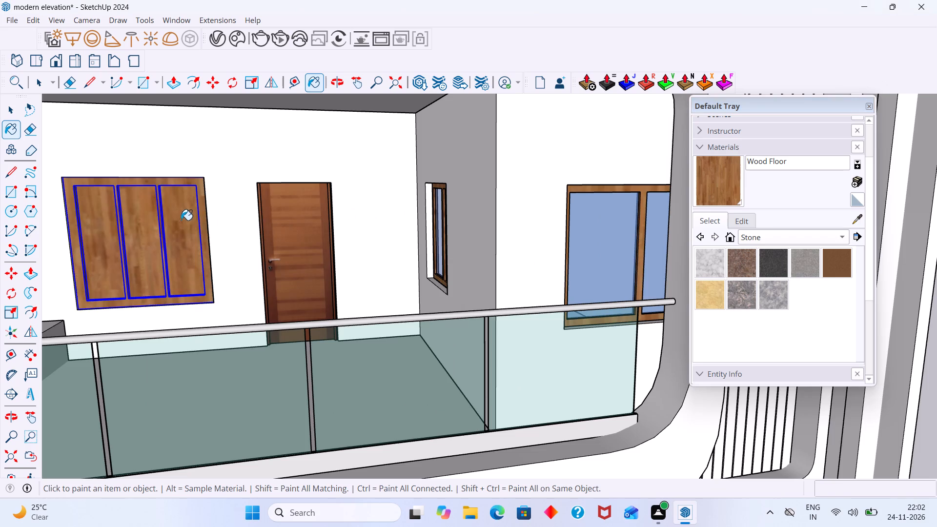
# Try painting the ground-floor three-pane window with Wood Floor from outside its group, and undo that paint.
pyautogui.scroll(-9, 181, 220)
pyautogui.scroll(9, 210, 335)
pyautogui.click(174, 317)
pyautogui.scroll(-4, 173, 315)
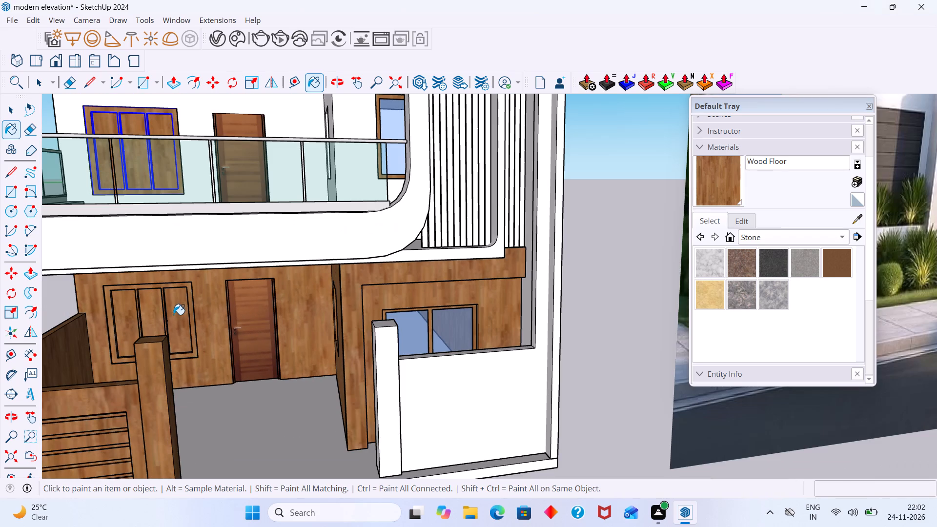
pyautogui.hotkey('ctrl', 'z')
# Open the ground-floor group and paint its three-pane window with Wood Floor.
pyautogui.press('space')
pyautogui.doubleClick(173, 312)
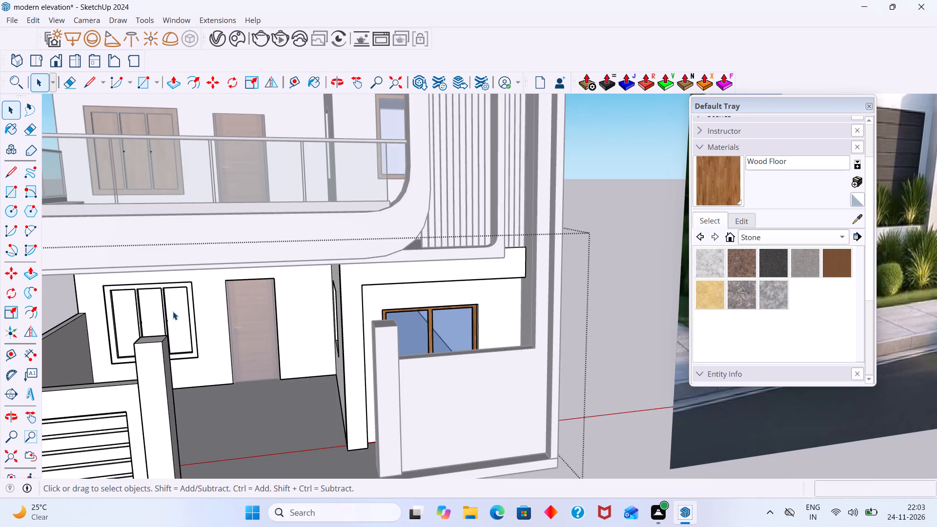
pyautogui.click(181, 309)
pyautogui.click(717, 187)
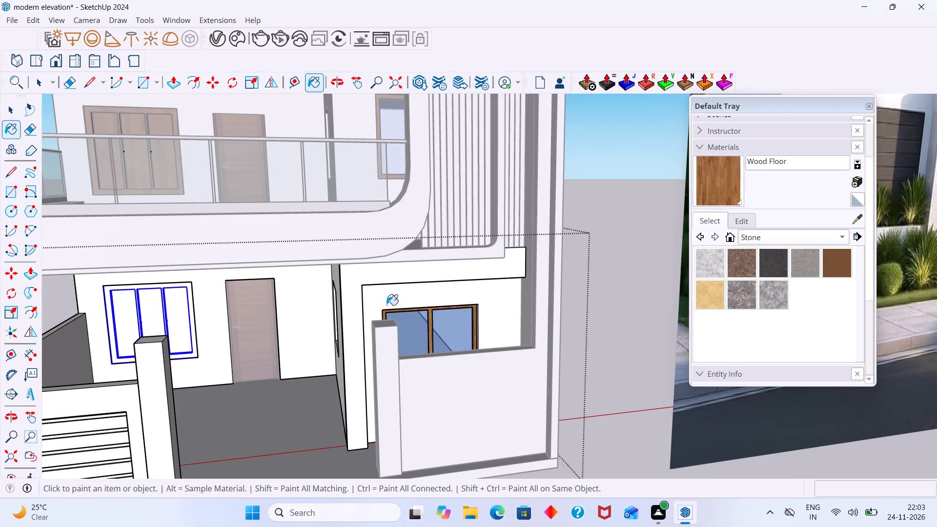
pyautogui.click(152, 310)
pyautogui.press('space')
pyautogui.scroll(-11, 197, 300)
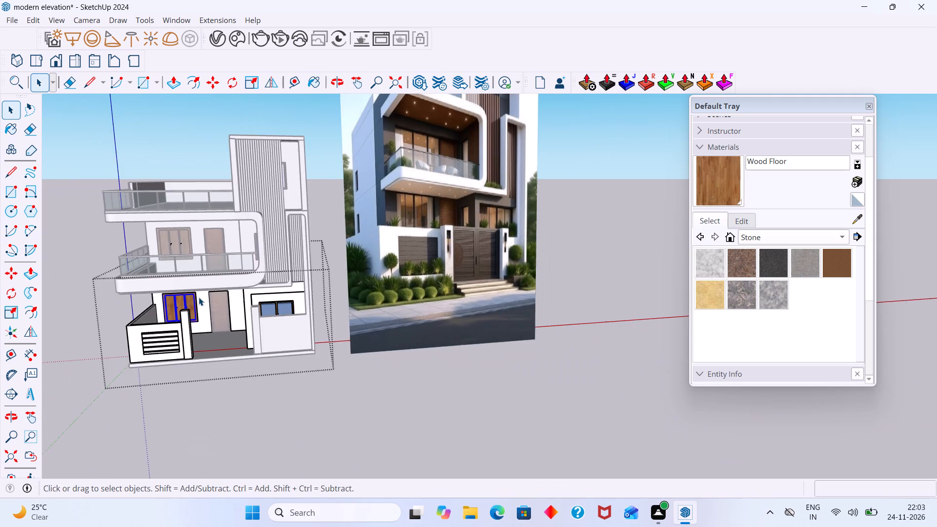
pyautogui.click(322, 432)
# Paint the glass panes inside the first-floor three-pane balcony window with Translucent Glass Blue from the Glass and Mirrors collection.
pyautogui.scroll(4, 107, 291)
pyautogui.keyDown('shift'); pyautogui.moveTo(169, 286); pyautogui.dragTo(318, 274, button='middle'); pyautogui.keyUp('shift')
pyautogui.scroll(15, 329, 225)
pyautogui.doubleClick(280, 216)
pyautogui.click(284, 220)
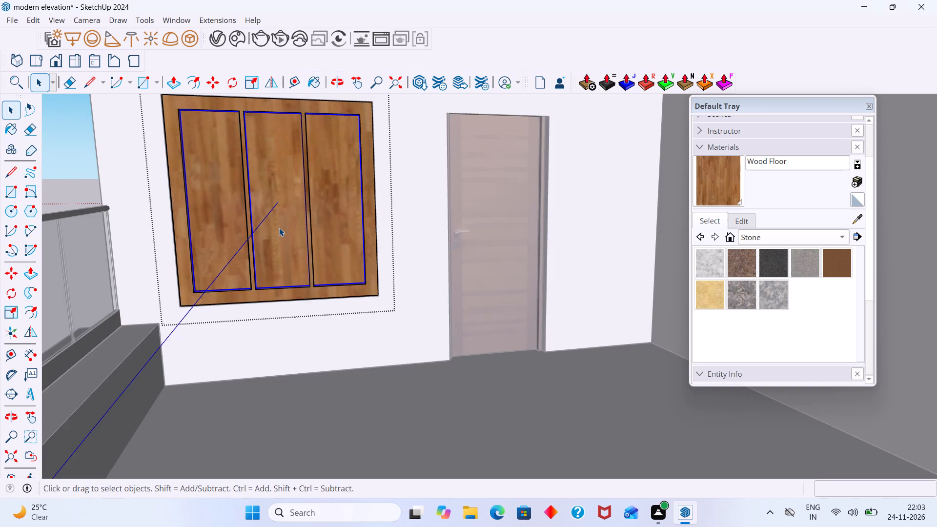
pyautogui.scroll(-10, 579, 245)
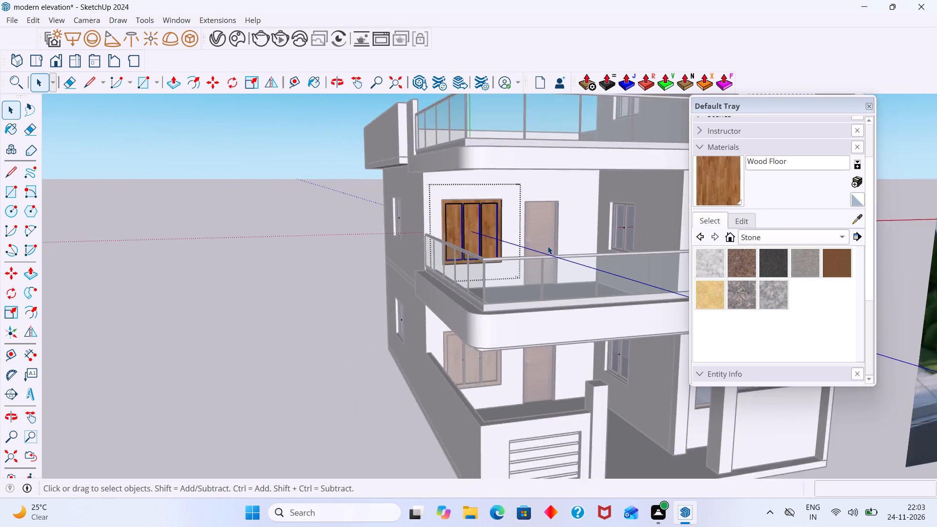
pyautogui.scroll(-7, 548, 246)
pyautogui.keyDown('shift'); pyautogui.moveTo(543, 246); pyautogui.dragTo(356, 247, button='middle'); pyautogui.keyUp('shift')
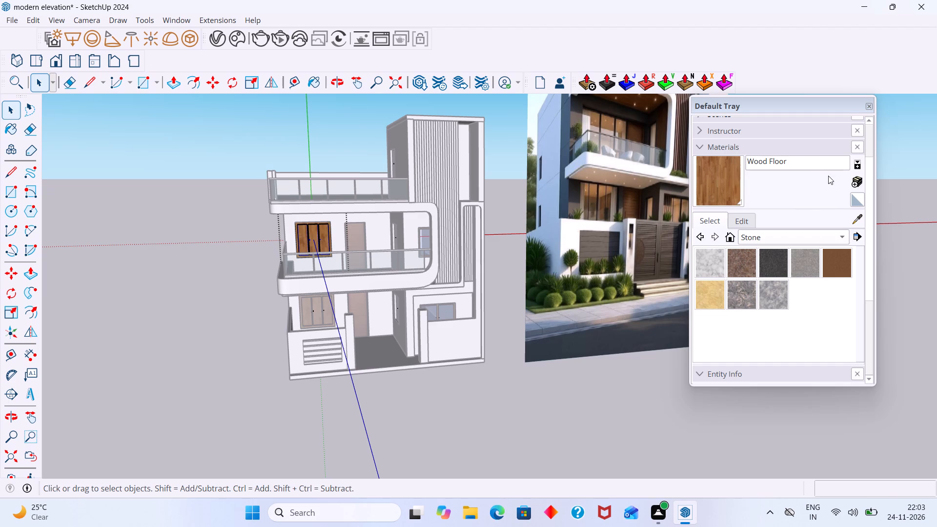
pyautogui.click(837, 239)
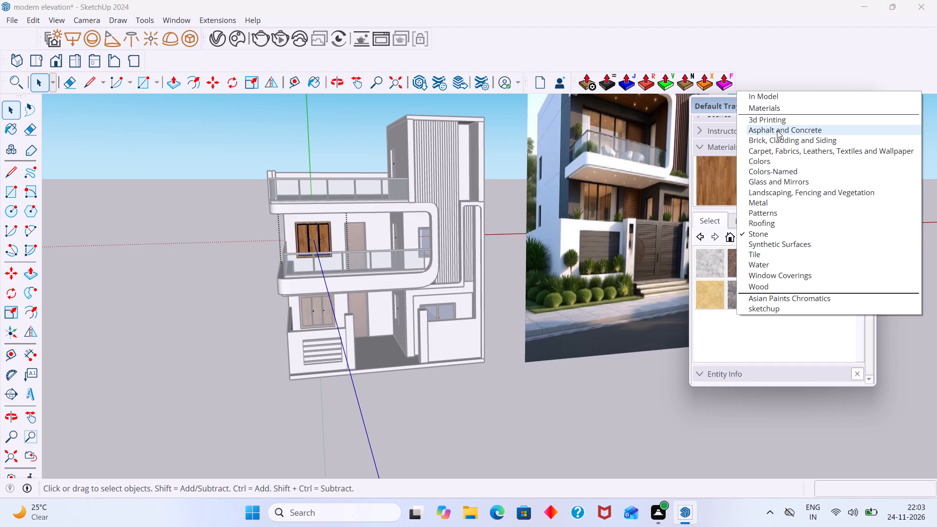
pyautogui.click(785, 180)
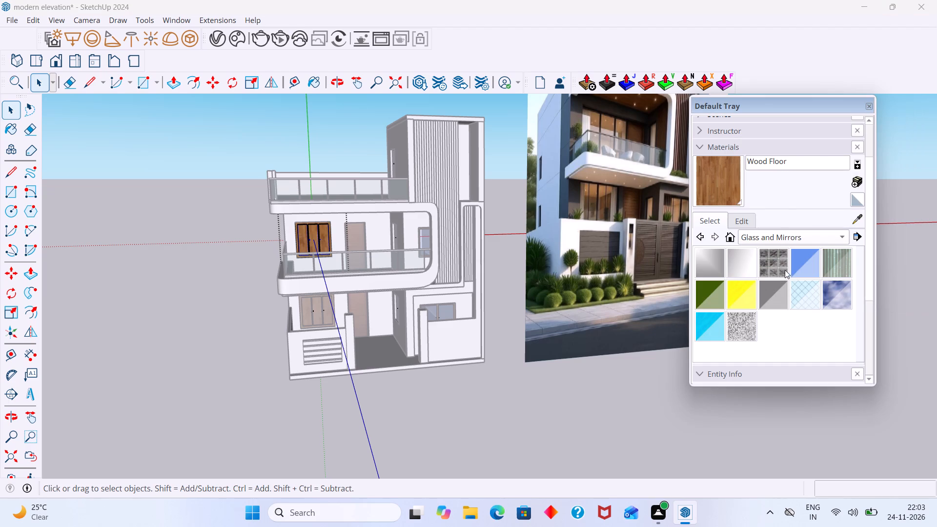
pyautogui.click(801, 264)
pyautogui.scroll(10, 342, 247)
pyautogui.click(288, 233)
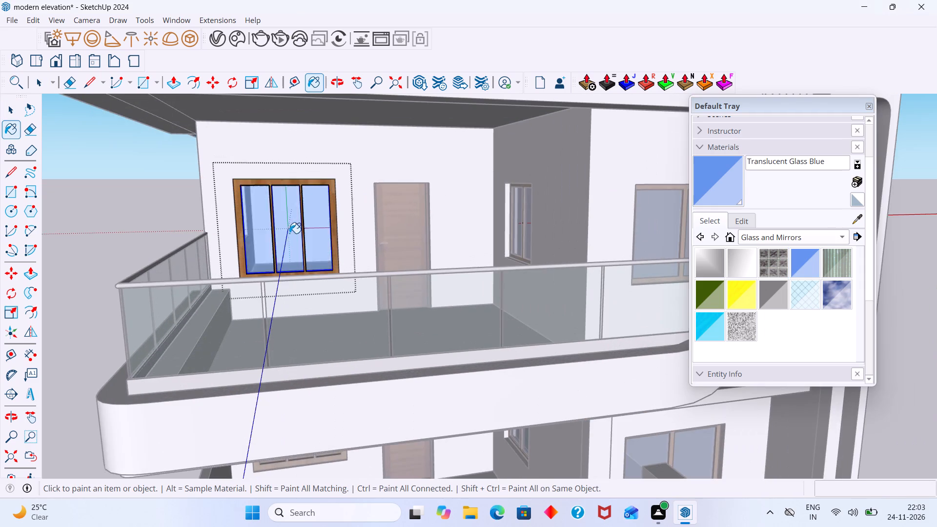
pyautogui.scroll(-10, 289, 233)
pyautogui.scroll(8, 319, 338)
pyautogui.press('space')
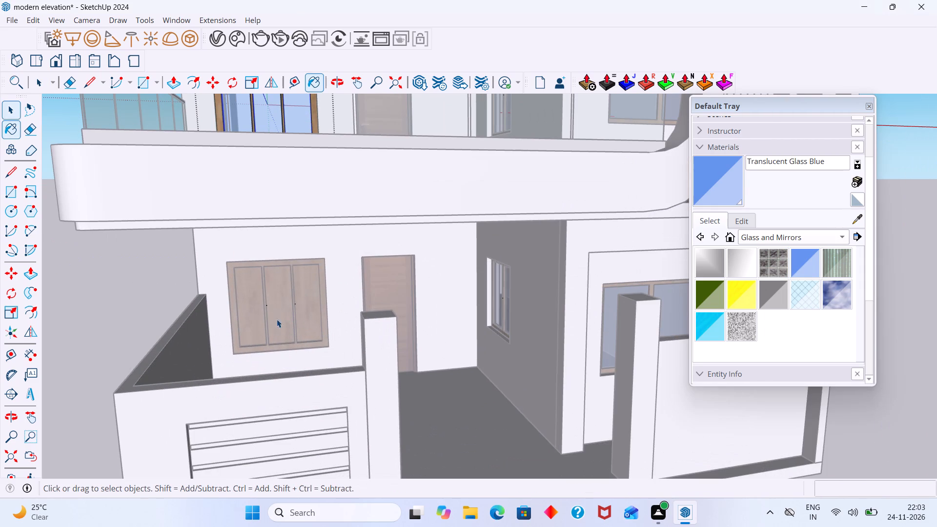
pyautogui.click(148, 324)
# Open the ground-floor group, paint its whole three-pane window with Translucent Glass Blue, and leave the group.
pyautogui.scroll(7, 268, 324)
pyautogui.doubleClick(278, 313)
pyautogui.click(287, 308)
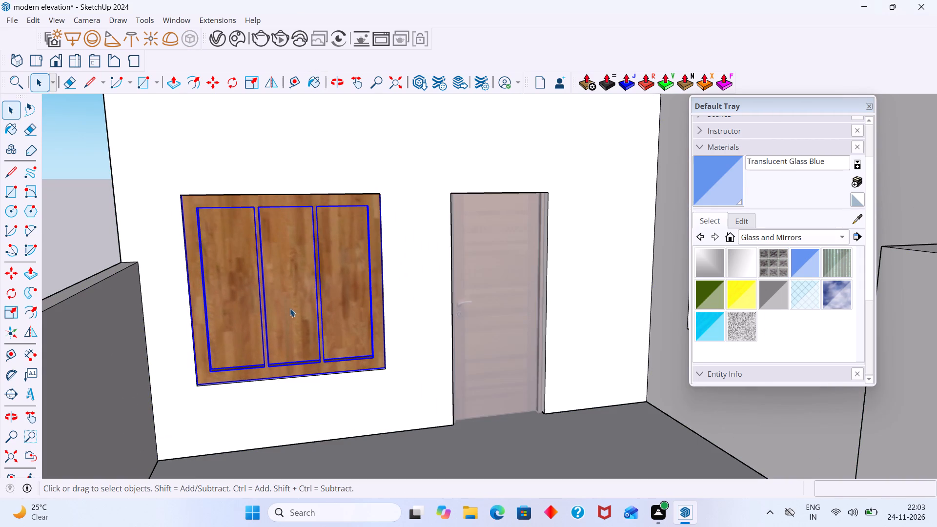
pyautogui.click(731, 192)
pyautogui.click(302, 299)
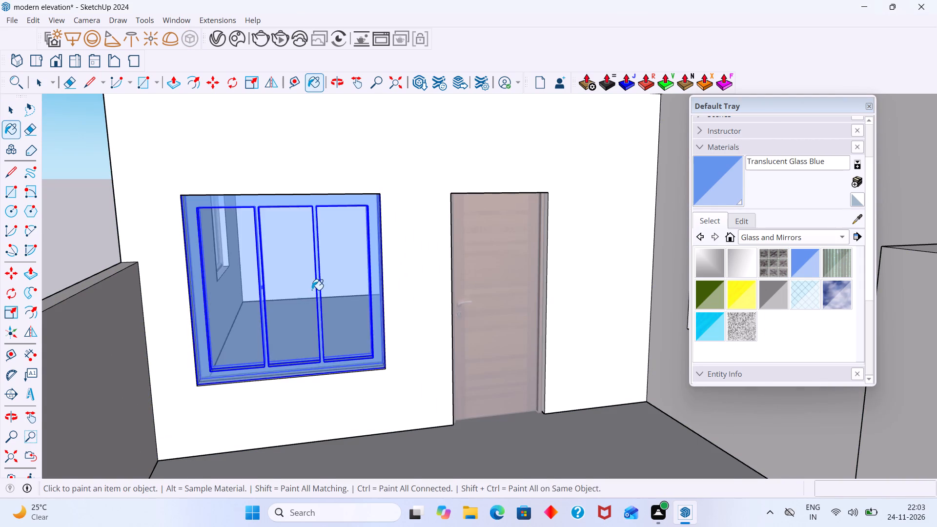
pyautogui.scroll(-8, 312, 289)
pyautogui.press('space')
pyautogui.click(146, 308)
pyautogui.scroll(-9, 162, 302)
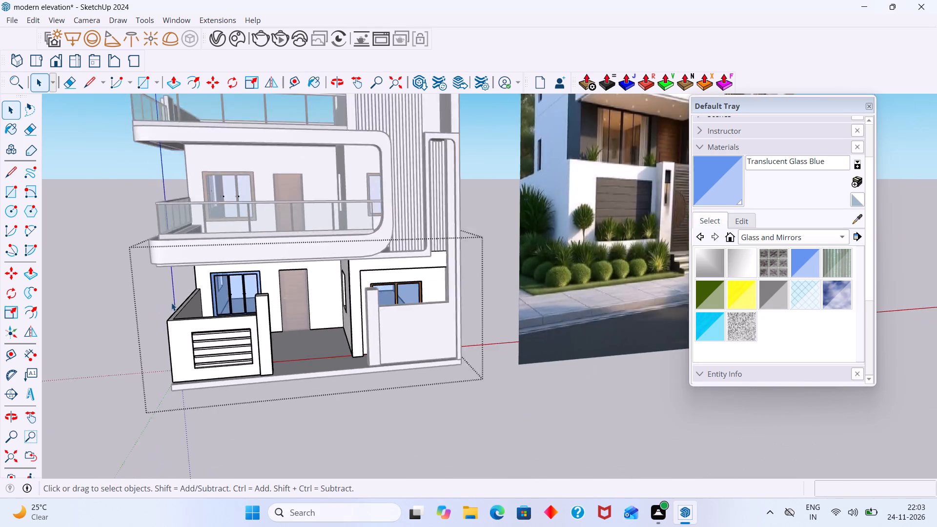
pyautogui.scroll(-7, 171, 303)
pyautogui.click(115, 326)
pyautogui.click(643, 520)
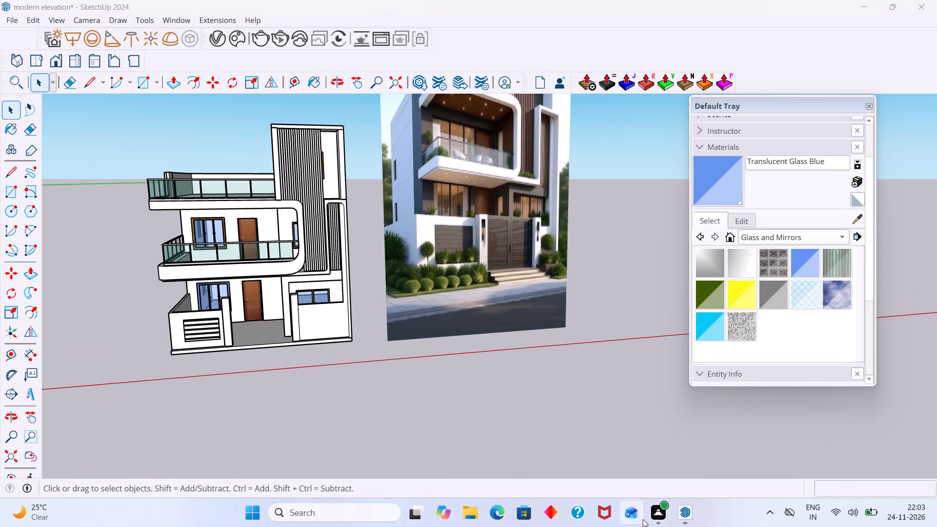
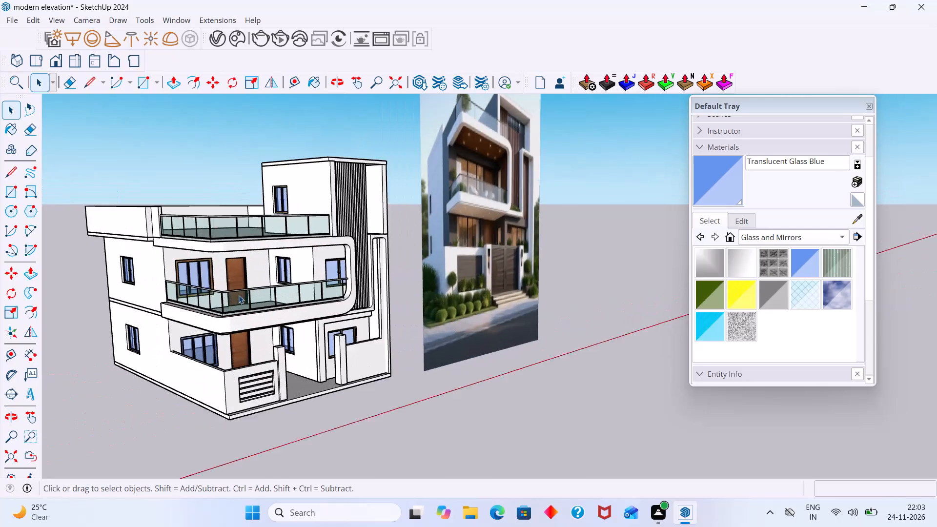
# Examine the painted windows from several angles against the reference image, and dismiss the OneDrive backup reminder.
pyautogui.scroll(-5, 219, 288)
pyautogui.moveTo(228, 288); pyautogui.dragTo(396, 250, button='middle')
pyautogui.scroll(3, 348, 245)
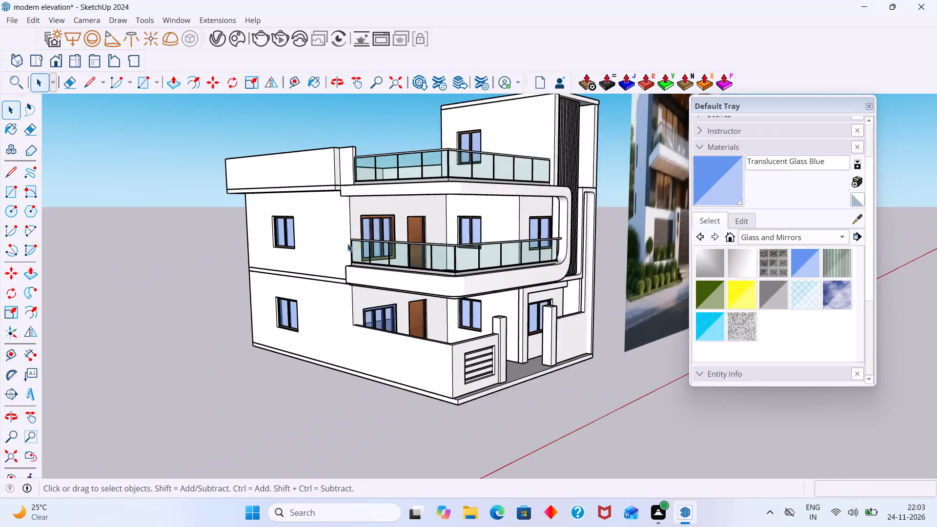
pyautogui.scroll(9, 347, 243)
pyautogui.moveTo(429, 226); pyautogui.dragTo(295, 243, button='middle')
pyautogui.scroll(-2, 326, 247)
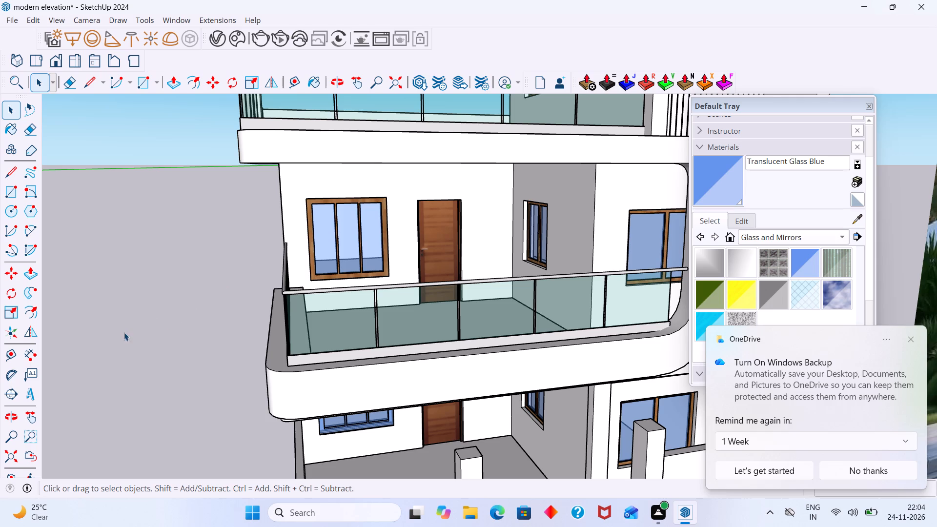
pyautogui.scroll(-5, 131, 332)
pyautogui.moveTo(204, 322); pyautogui.dragTo(274, 304, button='middle')
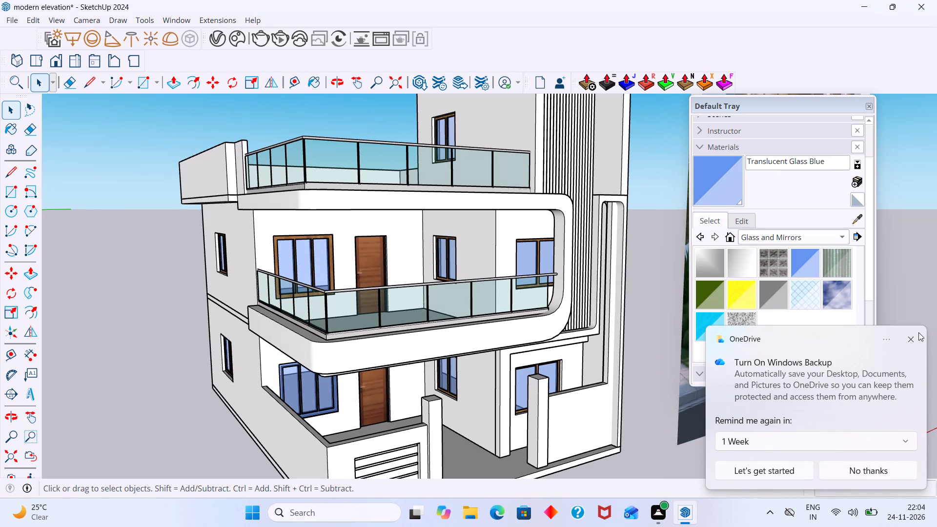
pyautogui.click(914, 337)
pyautogui.scroll(5, 542, 308)
pyautogui.scroll(-1, 531, 302)
pyautogui.moveTo(531, 302); pyautogui.dragTo(521, 302, button='middle')
pyautogui.scroll(-4, 521, 298)
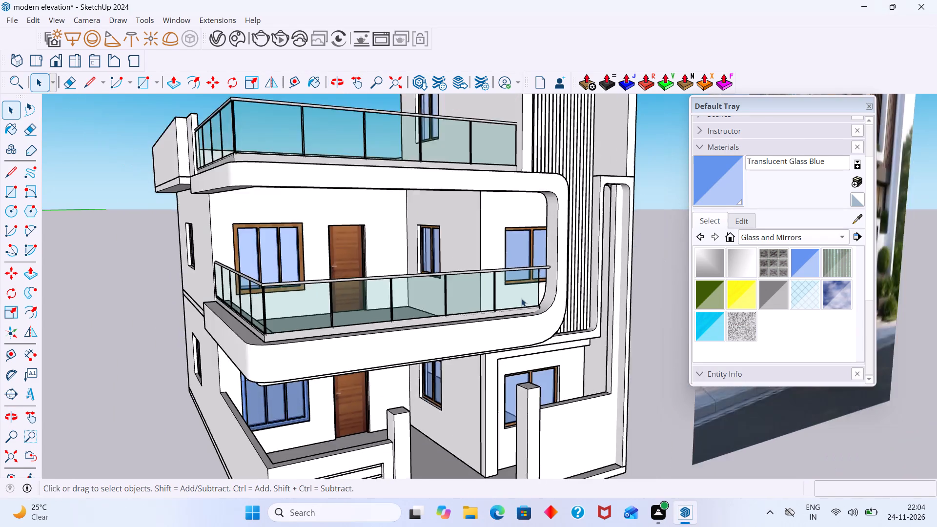
pyautogui.scroll(-11, 521, 298)
pyautogui.moveTo(519, 298); pyautogui.dragTo(481, 298, button='middle')
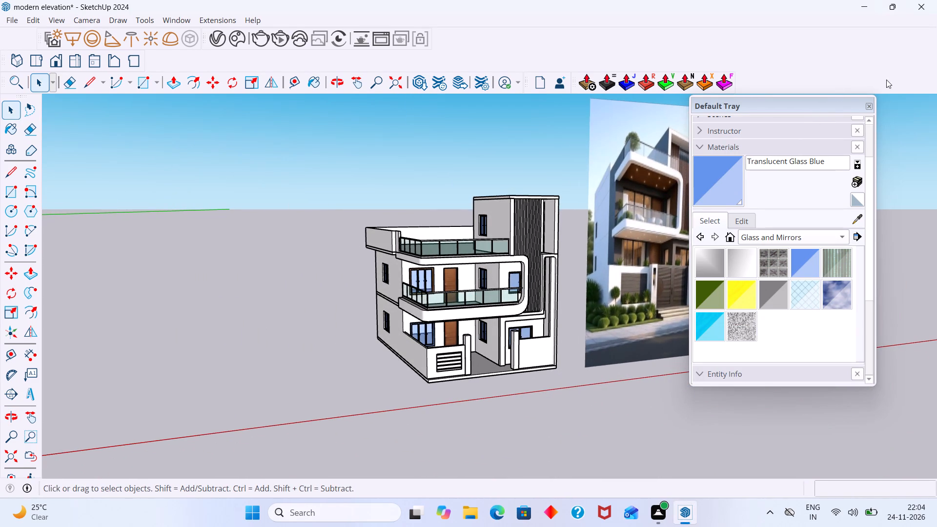
# Move the Default Tray aside so it no longer covers the reference image.
pyautogui.moveTo(835, 102); pyautogui.dragTo(891, 121)
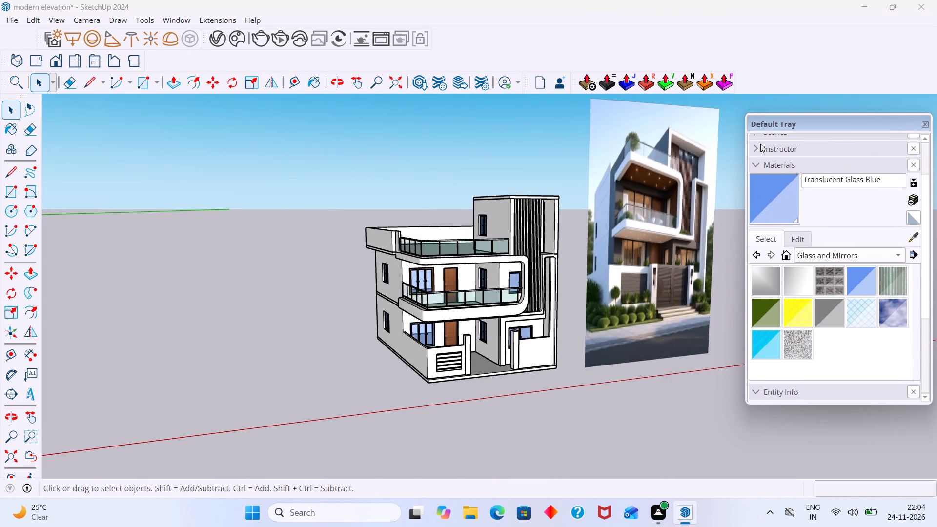
# Open the glass railing of the roof terrace for editing.
pyautogui.scroll(2, 660, 158)
pyautogui.moveTo(310, 290); pyautogui.dragTo(296, 287, button='middle')
pyautogui.scroll(2, 351, 262)
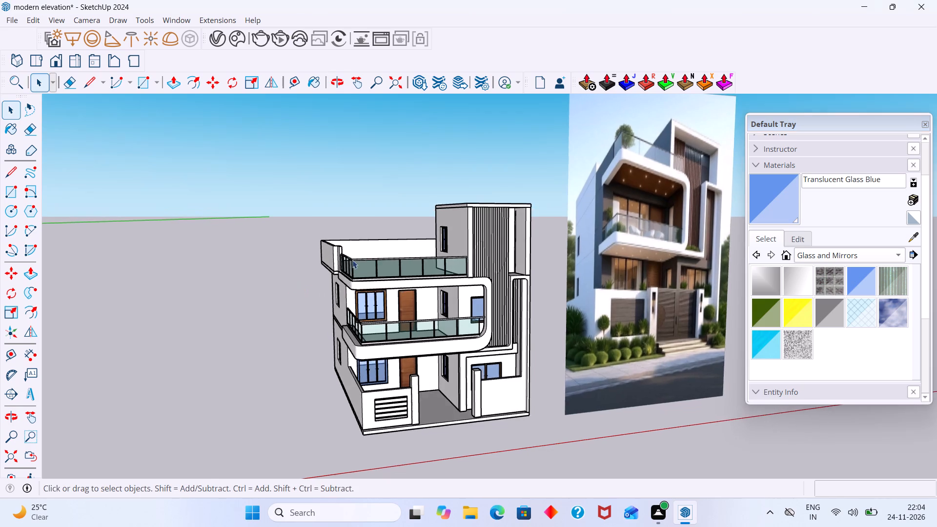
pyautogui.scroll(18, 352, 260)
pyautogui.click(371, 268)
pyautogui.click(374, 266)
pyautogui.click(401, 278)
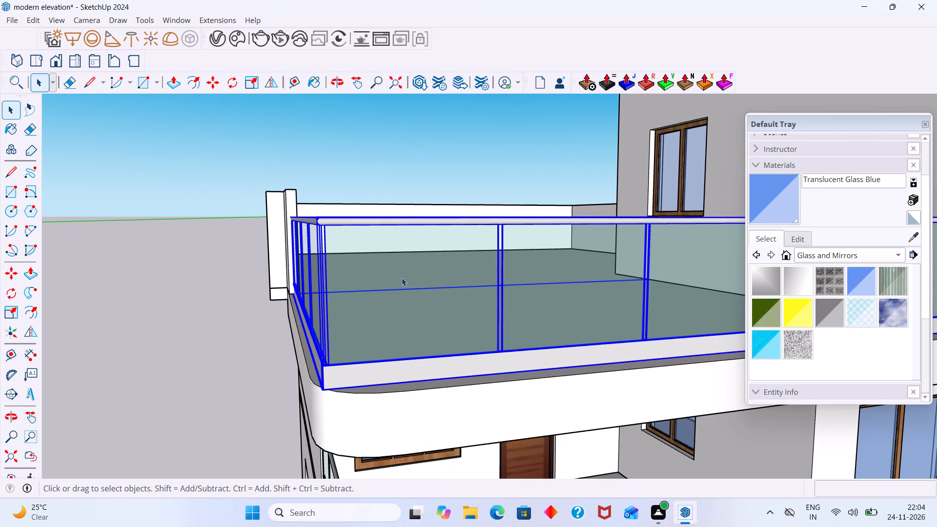
pyautogui.click(404, 267)
pyautogui.click(407, 264)
pyautogui.doubleClick(413, 263)
pyautogui.scroll(-14, 417, 261)
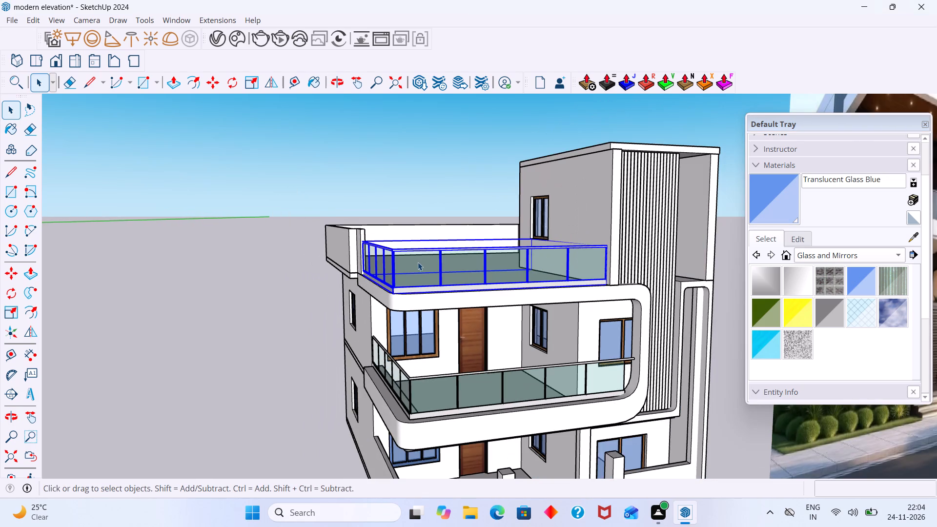
pyautogui.click(417, 262)
pyautogui.click(417, 259)
pyautogui.scroll(7, 418, 259)
pyautogui.doubleClick(419, 261)
pyautogui.click(422, 258)
pyautogui.doubleClick(422, 263)
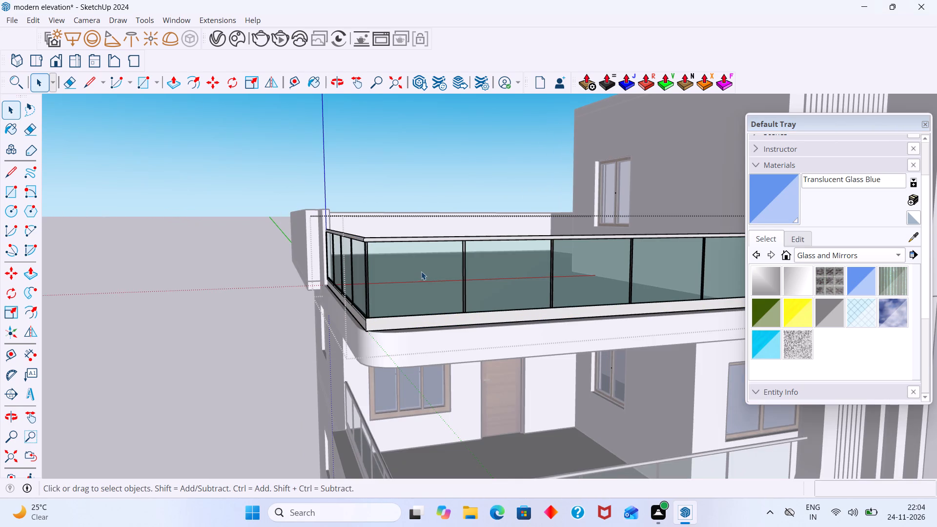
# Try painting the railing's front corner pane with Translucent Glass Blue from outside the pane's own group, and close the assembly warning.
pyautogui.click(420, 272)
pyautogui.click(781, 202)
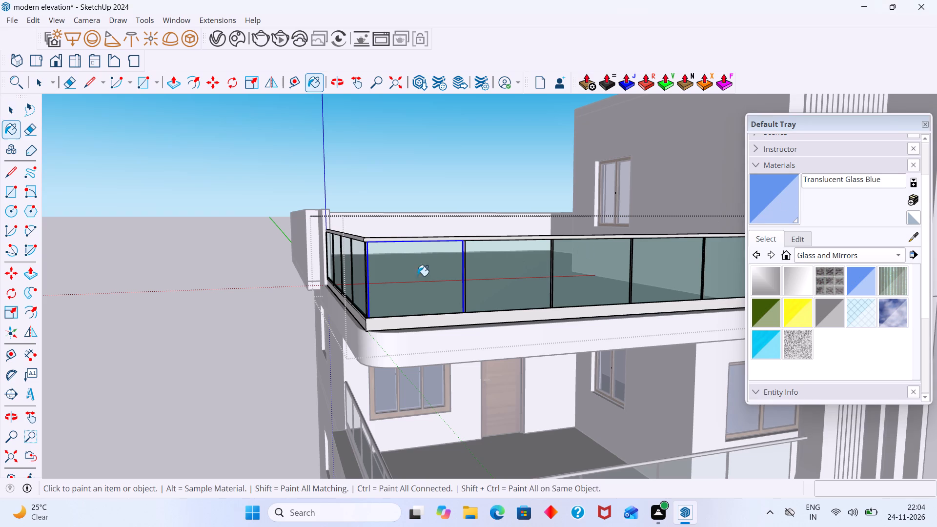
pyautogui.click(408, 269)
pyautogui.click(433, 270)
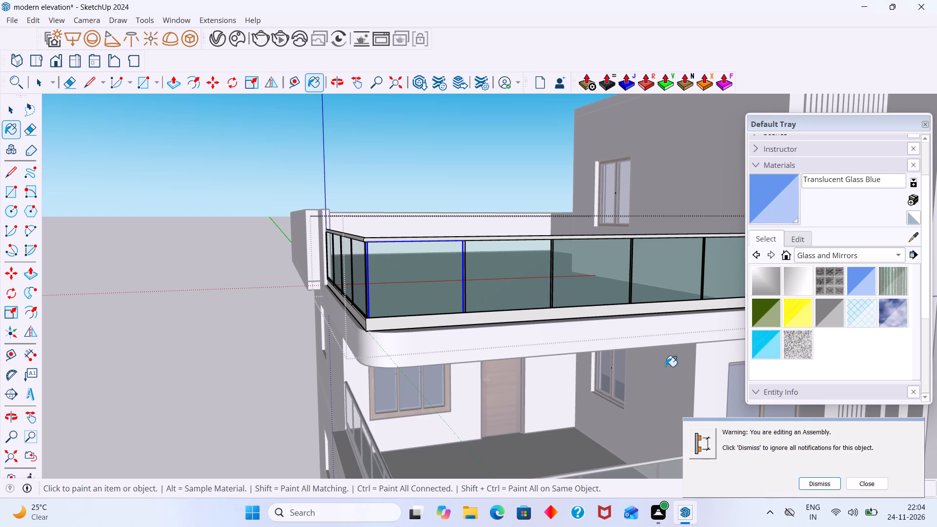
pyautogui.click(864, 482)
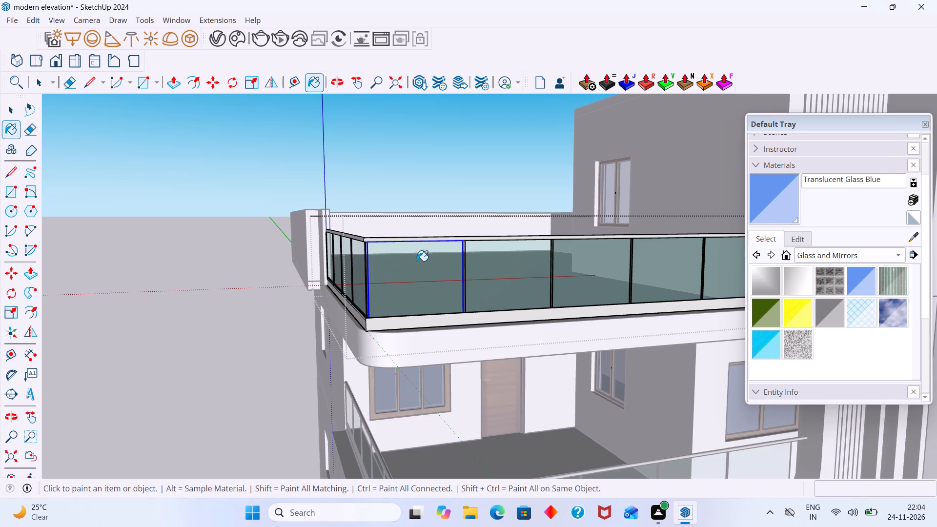
# Open the roof-terrace railing's front corner pane, paint its glass face with Translucent Glass Blue, and leave the pane.
pyautogui.press('space')
pyautogui.scroll(13, 389, 270)
pyautogui.doubleClick(373, 245)
pyautogui.moveTo(374, 243); pyautogui.dragTo(438, 262, button='middle')
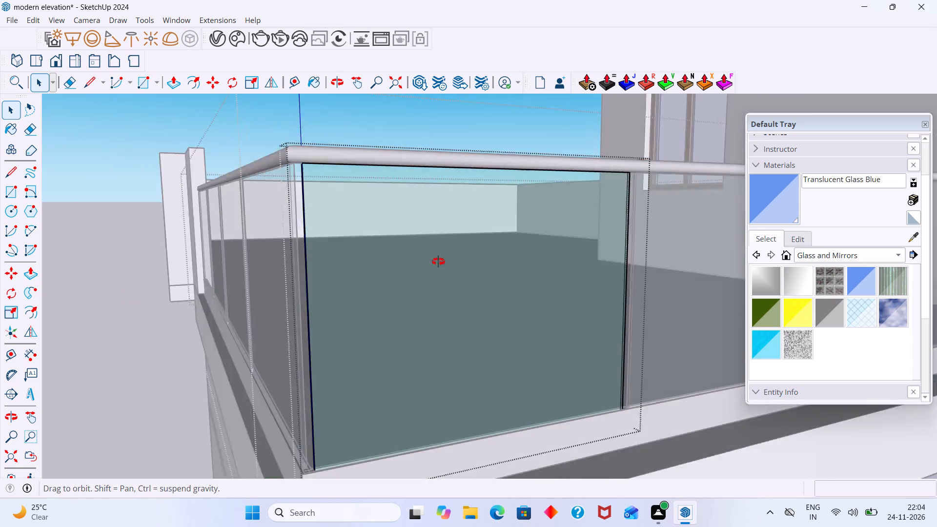
pyautogui.moveTo(438, 262); pyautogui.dragTo(508, 285, button='middle')
pyautogui.doubleClick(441, 247)
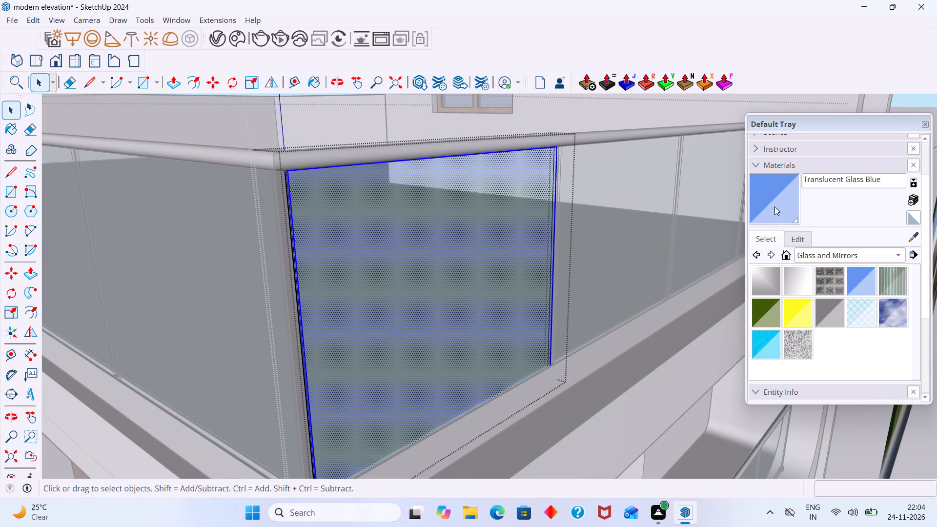
pyautogui.click(773, 203)
pyautogui.click(534, 210)
pyautogui.scroll(-4, 577, 203)
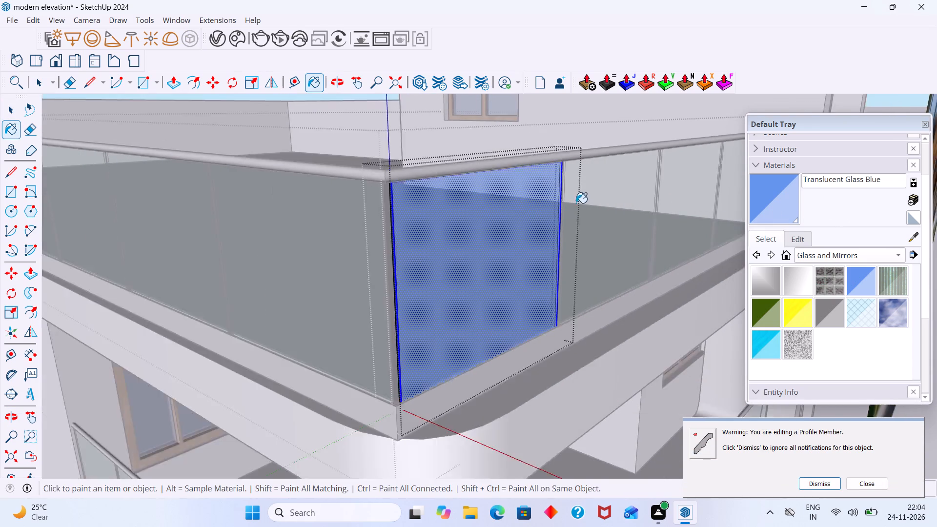
pyautogui.scroll(-5, 576, 203)
pyautogui.click(455, 220)
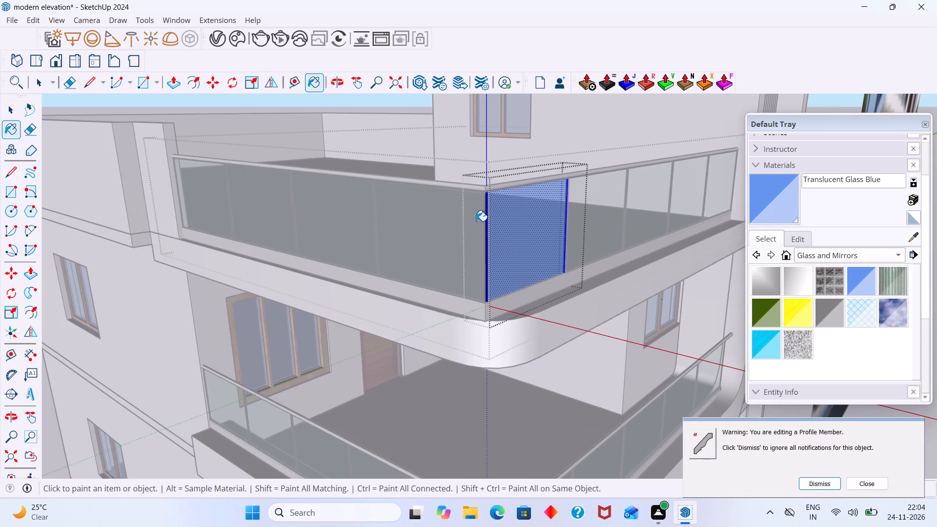
pyautogui.press('space')
pyautogui.scroll(-13, 432, 243)
pyautogui.click(81, 349)
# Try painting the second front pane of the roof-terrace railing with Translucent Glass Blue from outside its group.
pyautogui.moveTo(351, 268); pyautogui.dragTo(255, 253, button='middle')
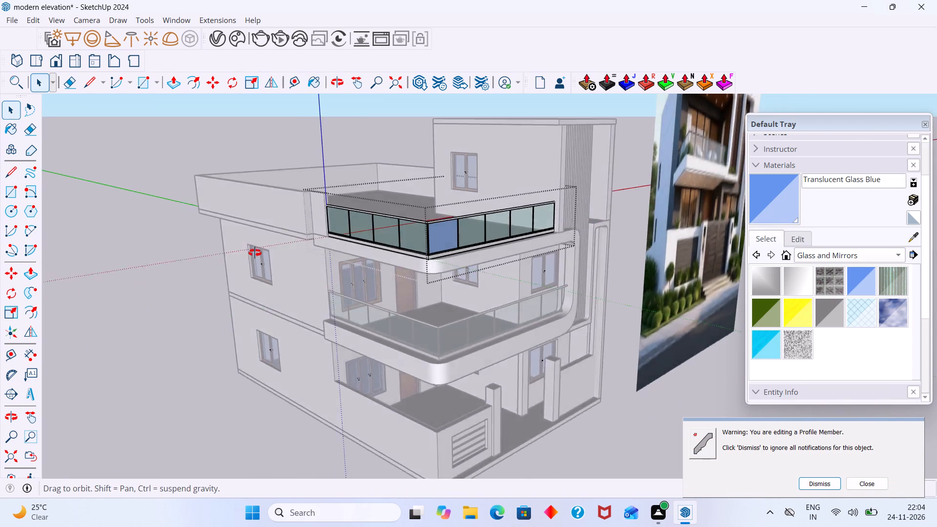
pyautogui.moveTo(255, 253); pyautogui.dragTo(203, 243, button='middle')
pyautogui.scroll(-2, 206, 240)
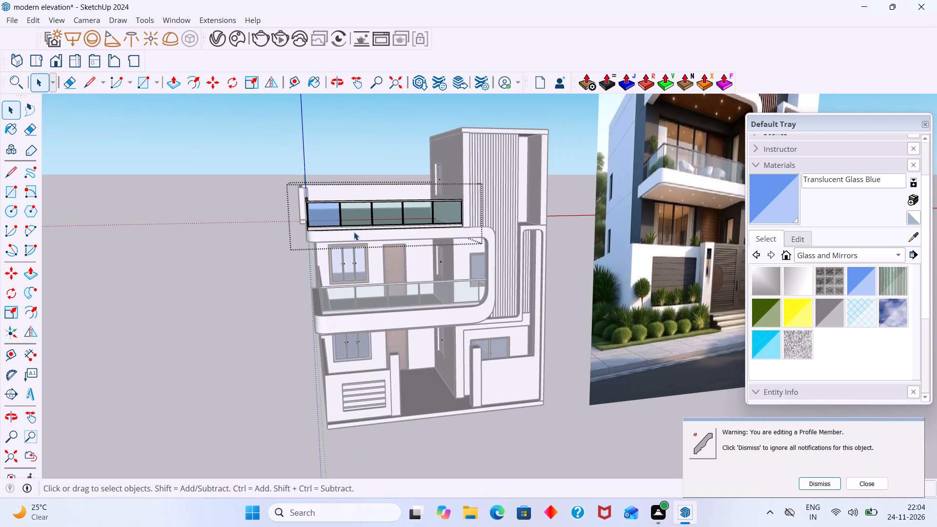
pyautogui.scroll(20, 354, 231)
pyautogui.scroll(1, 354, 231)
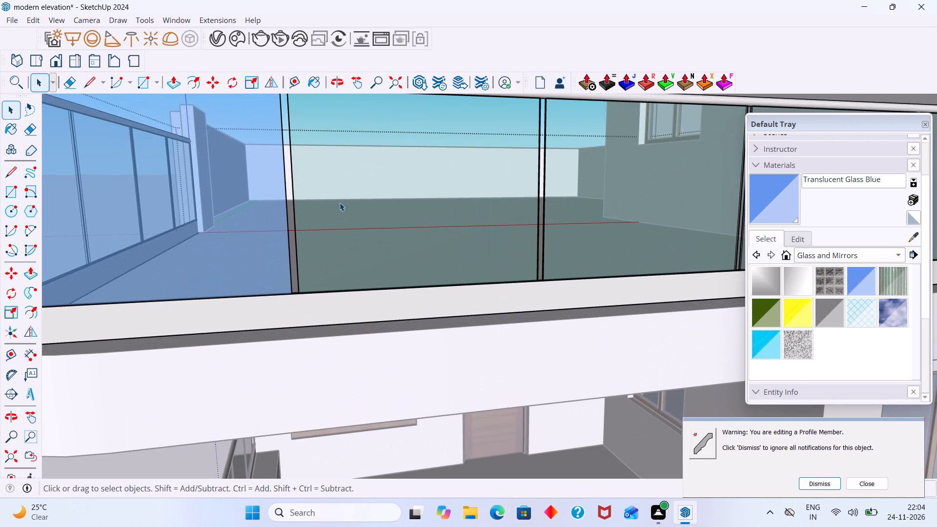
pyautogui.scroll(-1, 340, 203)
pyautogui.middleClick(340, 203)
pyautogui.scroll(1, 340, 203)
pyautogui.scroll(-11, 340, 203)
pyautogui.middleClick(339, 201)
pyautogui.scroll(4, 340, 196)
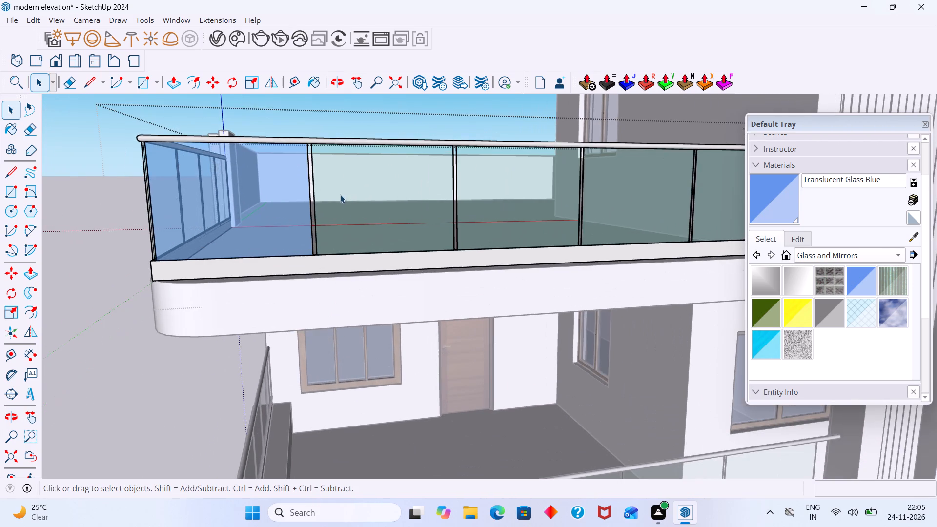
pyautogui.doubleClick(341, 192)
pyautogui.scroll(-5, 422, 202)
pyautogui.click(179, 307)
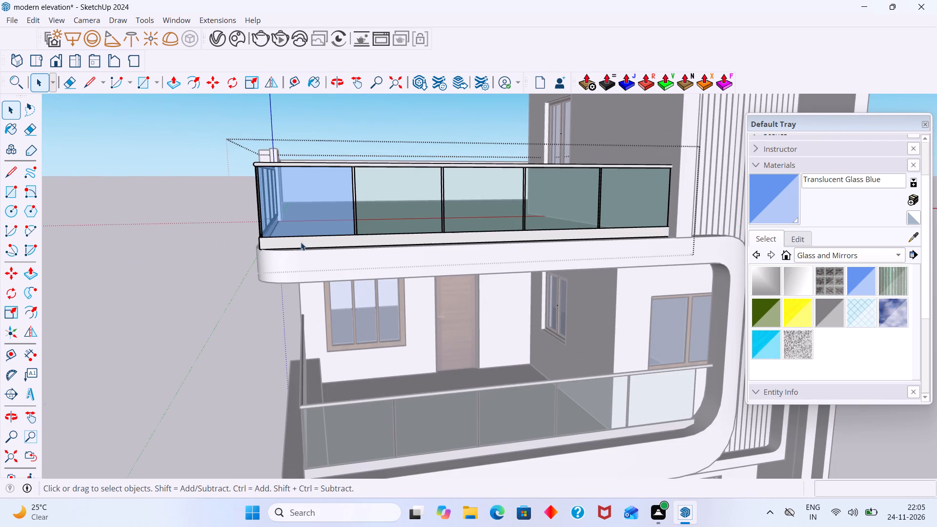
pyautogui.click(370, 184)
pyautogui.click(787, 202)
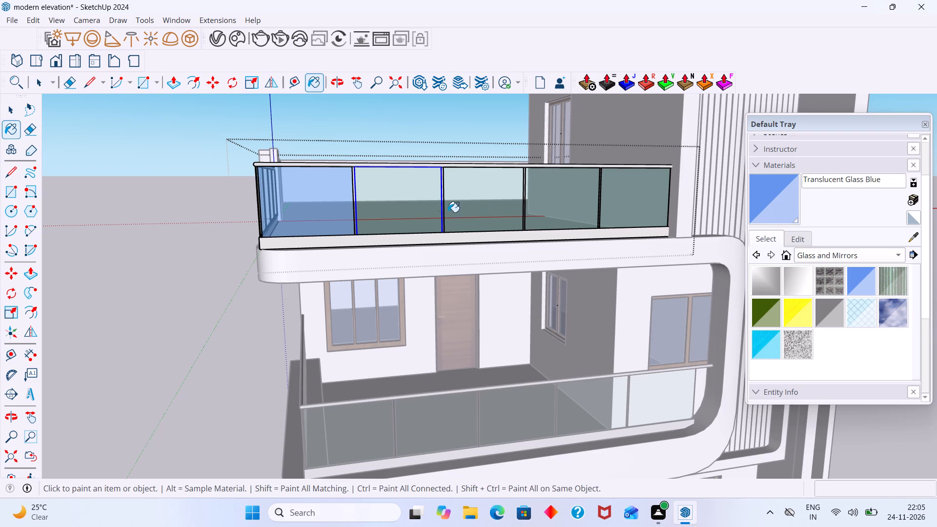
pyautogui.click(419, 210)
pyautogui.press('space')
# Open the second front pane of the roof-terrace railing, paint its glass face with Translucent Glass Blue, and leave the pane.
pyautogui.scroll(8, 405, 200)
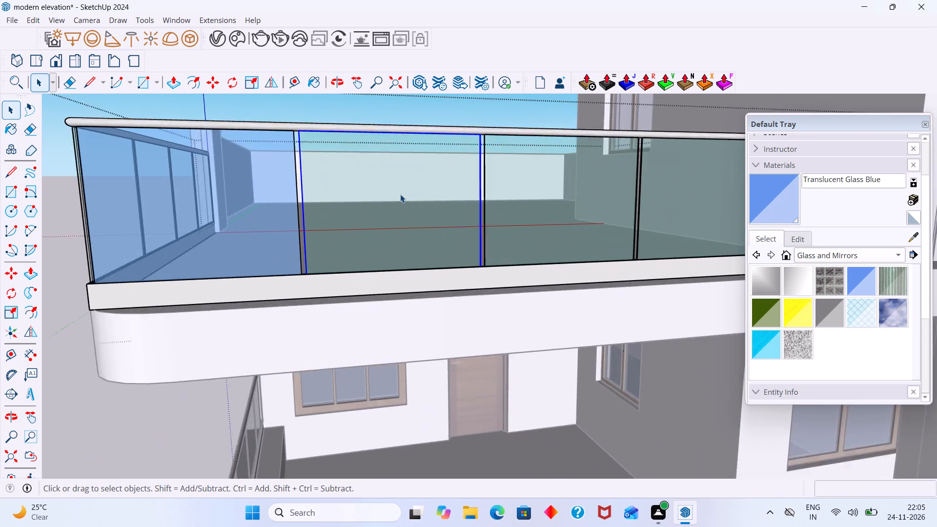
pyautogui.scroll(2, 400, 194)
pyautogui.moveTo(371, 192); pyautogui.dragTo(555, 182, button='middle')
pyautogui.scroll(5, 358, 192)
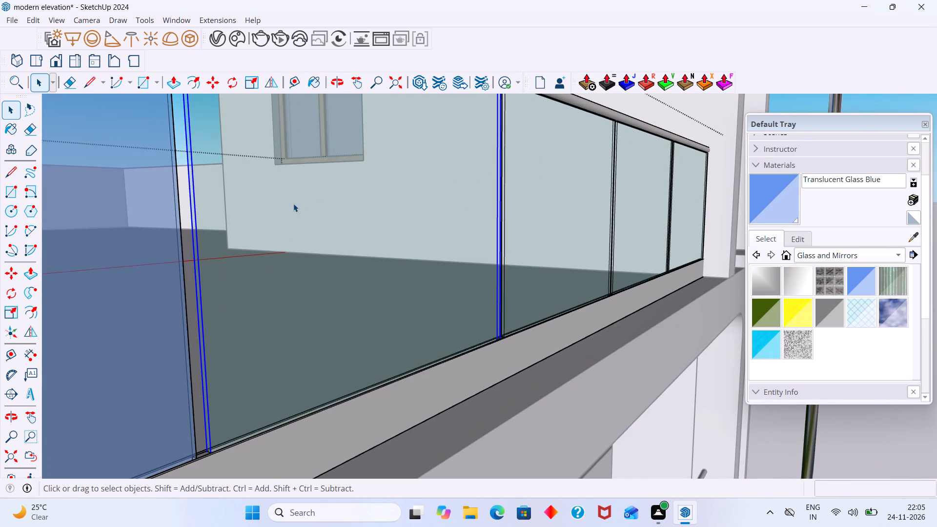
pyautogui.scroll(-3, 292, 203)
pyautogui.doubleClick(292, 203)
pyautogui.click(295, 206)
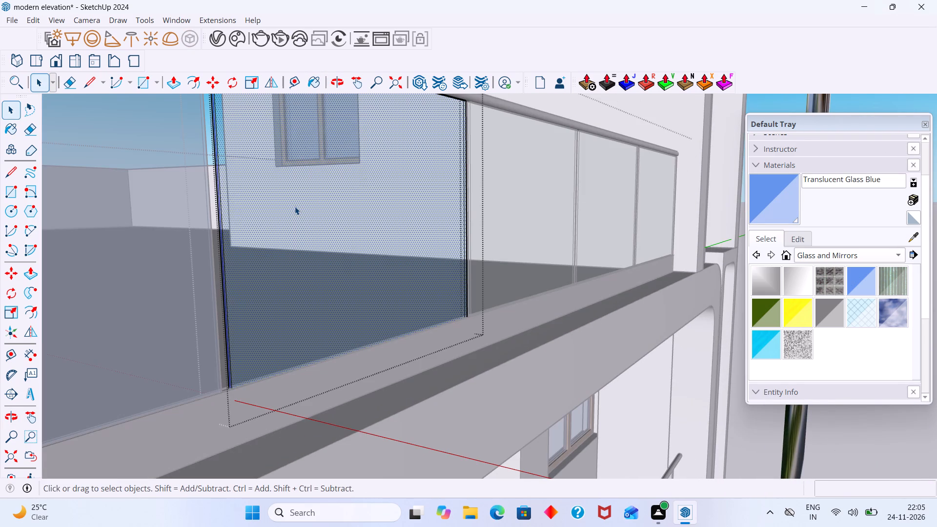
pyautogui.doubleClick(295, 206)
pyautogui.click(773, 208)
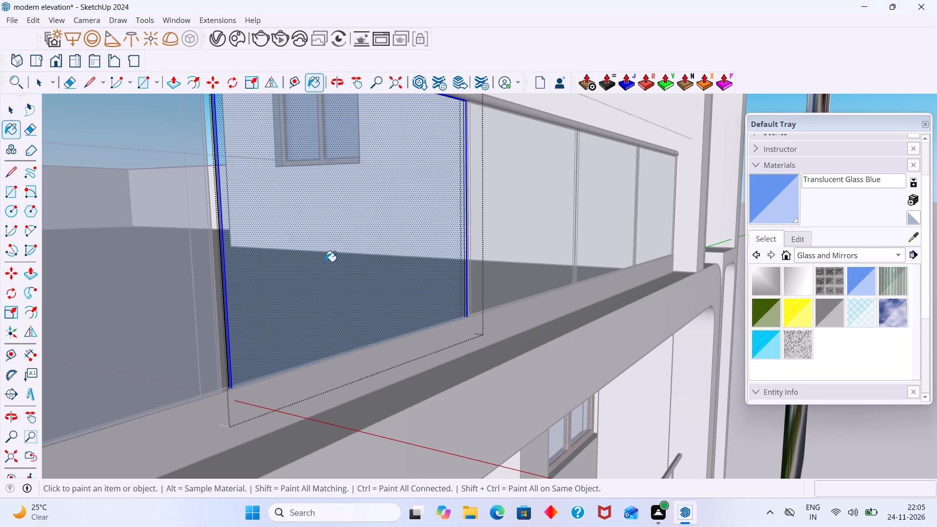
pyautogui.click(325, 262)
pyautogui.press('space')
pyautogui.scroll(-9, 345, 255)
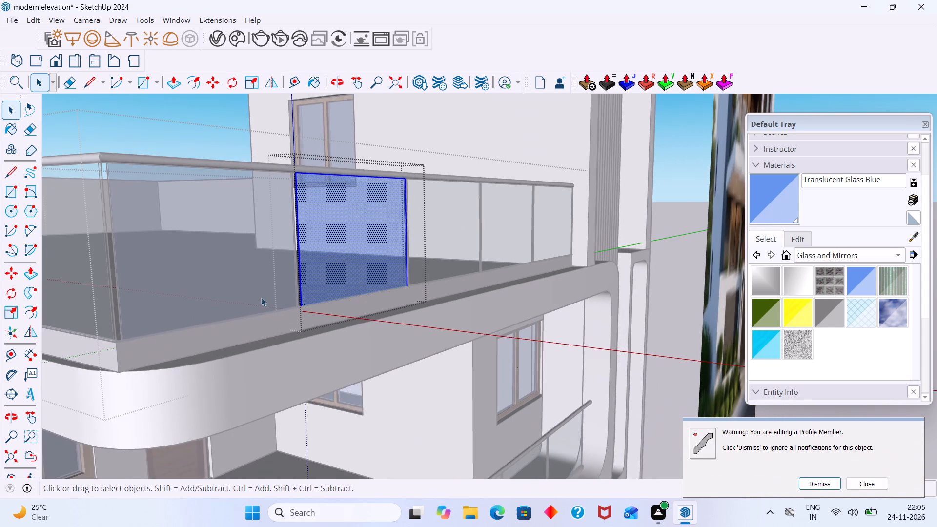
pyautogui.scroll(-14, 213, 304)
pyautogui.click(650, 289)
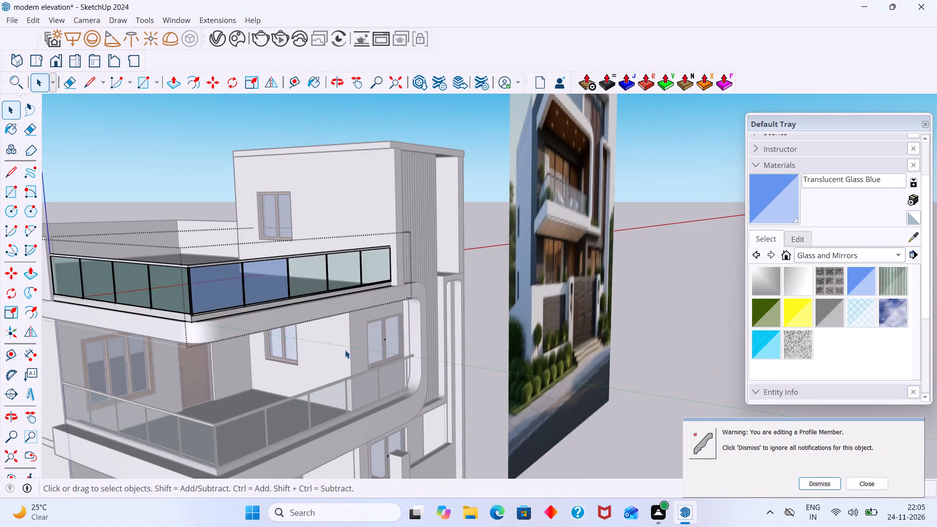
# Reopen the railing's front corner pane, repaint its glass face with Translucent Glass Blue, and leave the pane.
pyautogui.scroll(17, 155, 334)
pyautogui.moveTo(291, 251); pyautogui.dragTo(443, 310, button='middle')
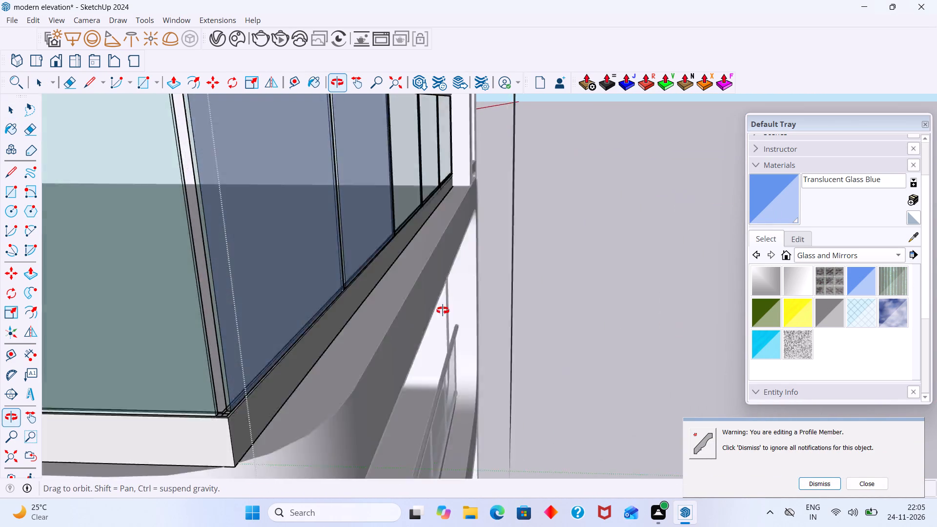
pyautogui.moveTo(443, 310); pyautogui.dragTo(346, 309, button='middle')
pyautogui.doubleClick(275, 258)
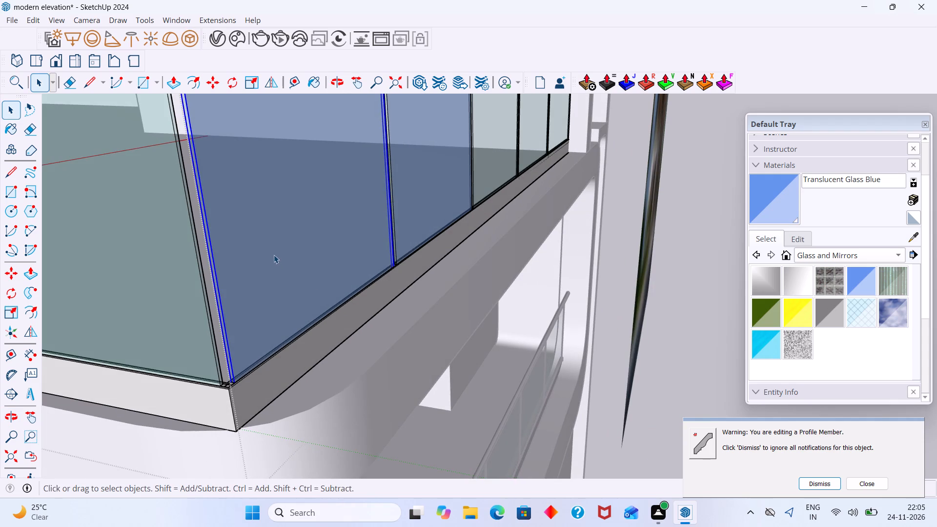
pyautogui.doubleClick(274, 255)
pyautogui.click(765, 198)
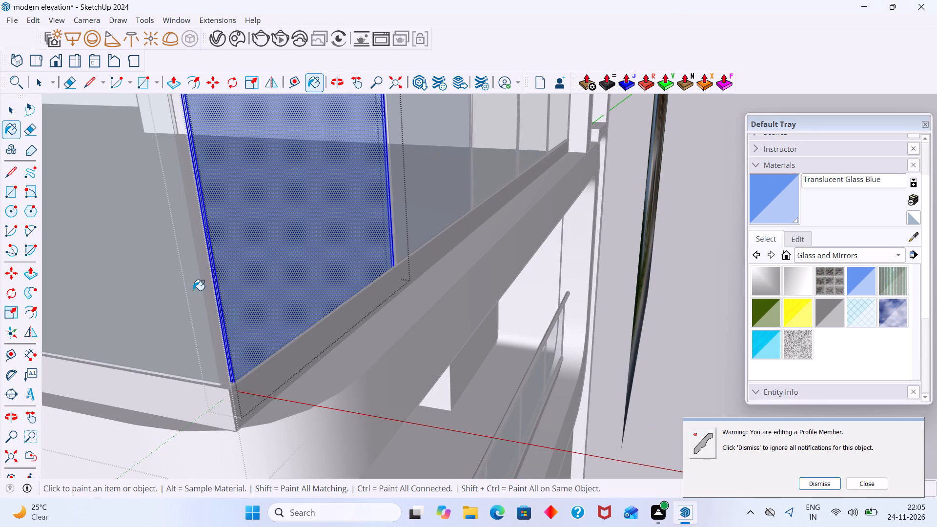
pyautogui.click(242, 251)
pyautogui.press('space')
pyautogui.scroll(-13, 300, 249)
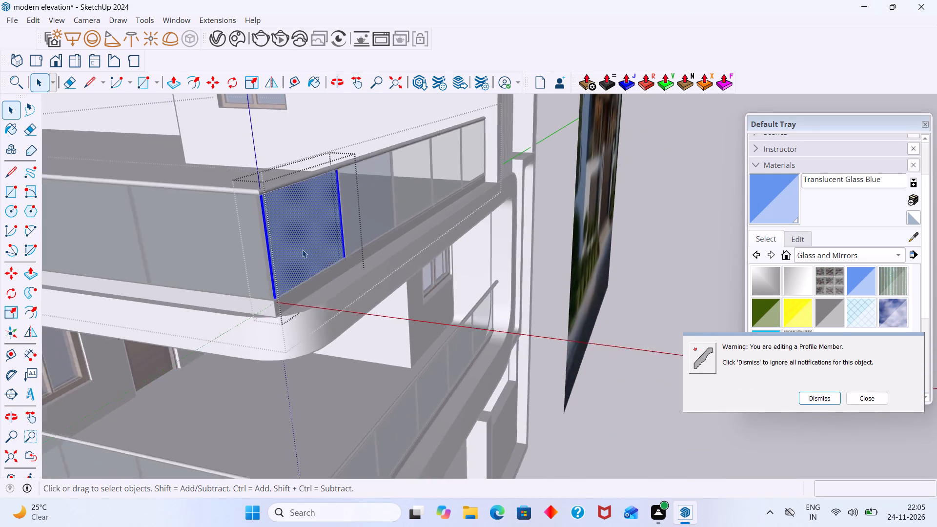
pyautogui.scroll(-3, 302, 249)
pyautogui.moveTo(650, 252); pyautogui.dragTo(644, 251)
pyautogui.scroll(4, 389, 232)
pyautogui.moveTo(340, 221); pyautogui.dragTo(618, 266, button='middle')
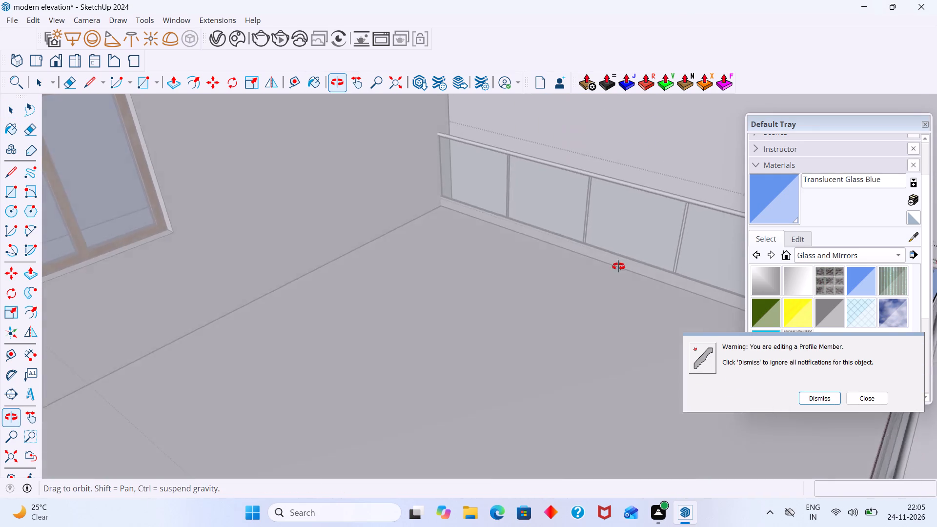
pyautogui.moveTo(618, 266); pyautogui.dragTo(393, 254, button='middle')
pyautogui.click(628, 195)
pyautogui.moveTo(350, 255); pyautogui.dragTo(482, 249, button='middle')
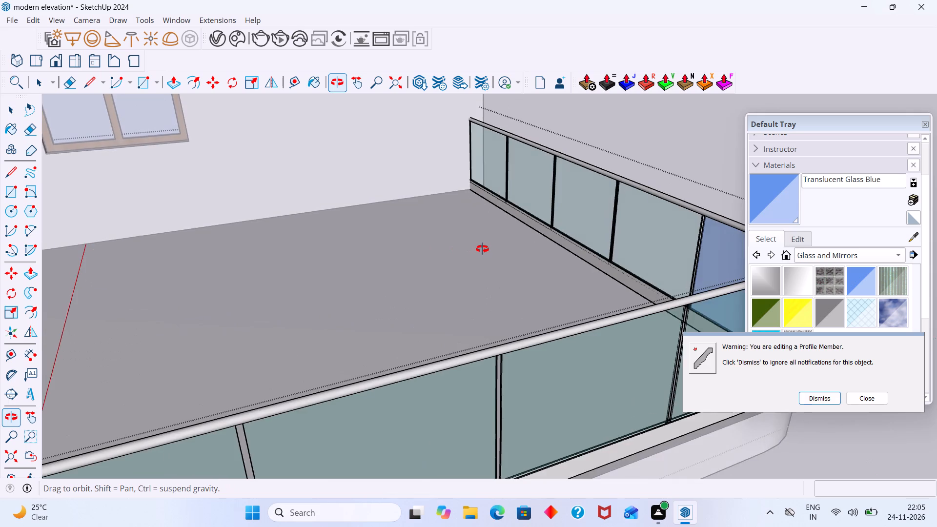
# Reopen the second front pane of the roof-terrace railing, repaint its glass face with Translucent Glass Blue, and leave the pane.
pyautogui.moveTo(482, 249); pyautogui.dragTo(260, 236, button='middle')
pyautogui.scroll(9, 198, 171)
pyautogui.tripleClick(225, 190)
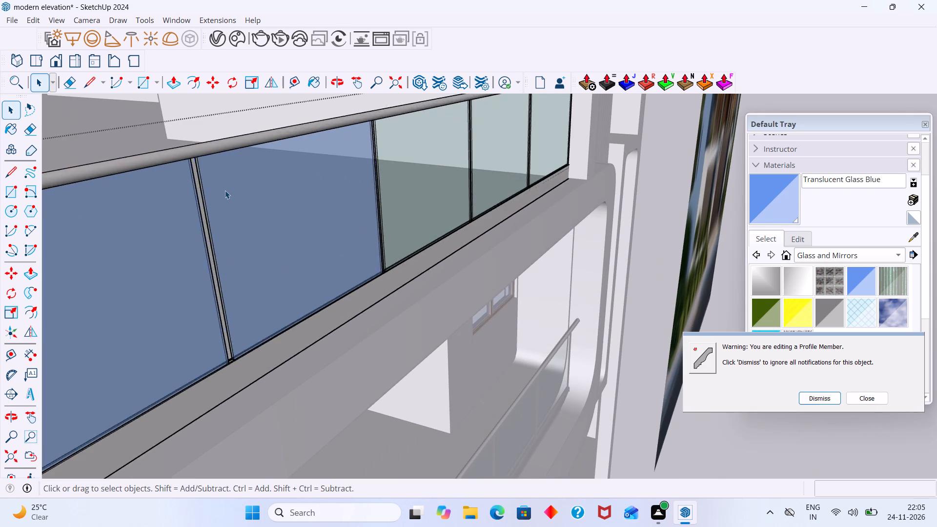
pyautogui.click(225, 190)
pyautogui.click(777, 194)
pyautogui.click(291, 223)
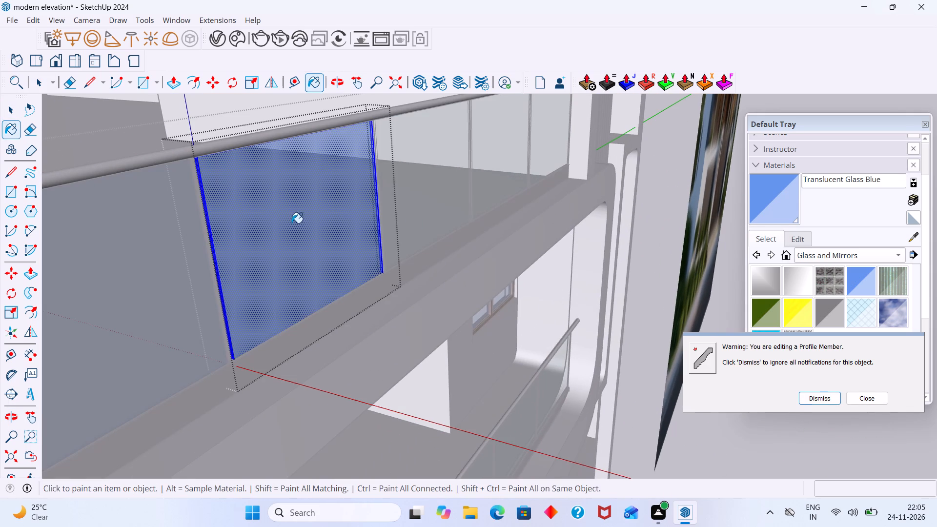
pyautogui.scroll(-9, 274, 220)
pyautogui.moveTo(274, 221); pyautogui.dragTo(388, 223, button='middle')
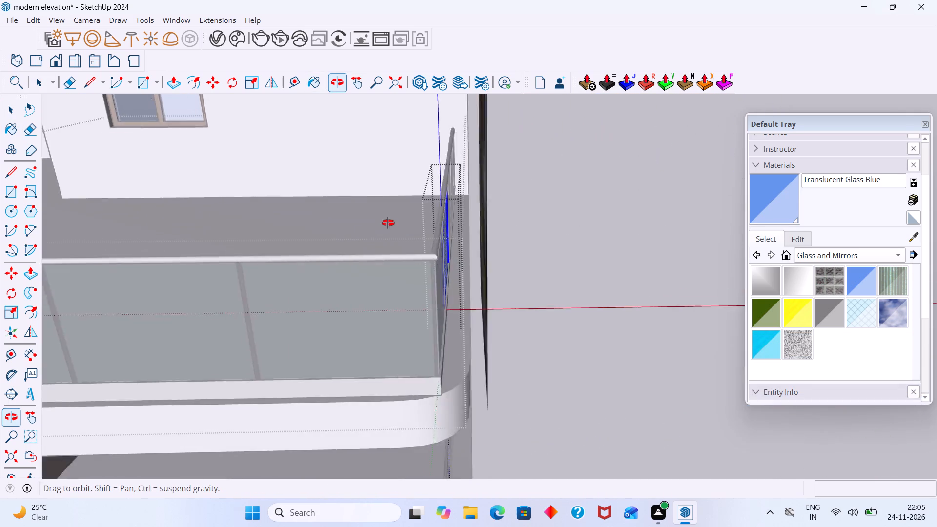
pyautogui.moveTo(388, 223); pyautogui.dragTo(244, 235, button='middle')
pyautogui.press('space')
pyautogui.click(704, 377)
# Open the third front pane of the roof-terrace railing, paint its glass face with Translucent Glass Blue, and leave the railing group.
pyautogui.scroll(4, 287, 218)
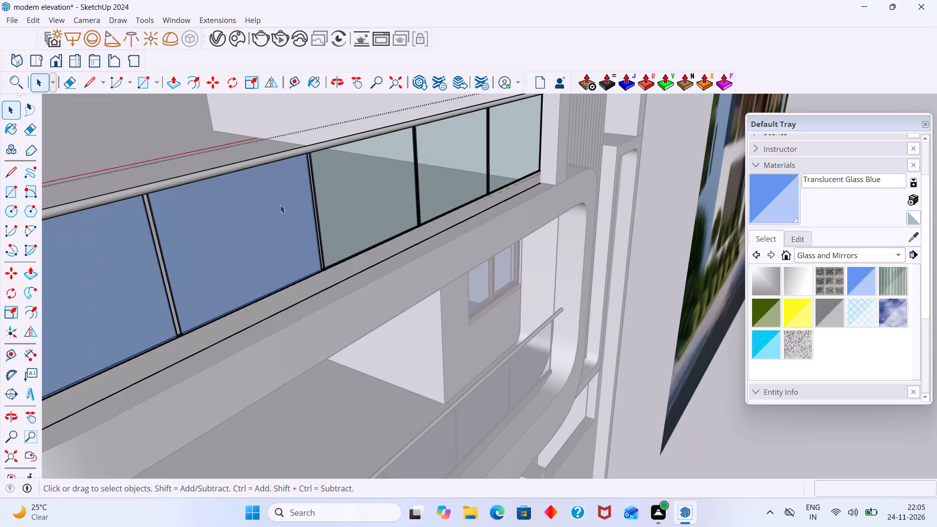
pyautogui.scroll(3, 280, 205)
pyautogui.tripleClick(403, 180)
pyautogui.click(777, 191)
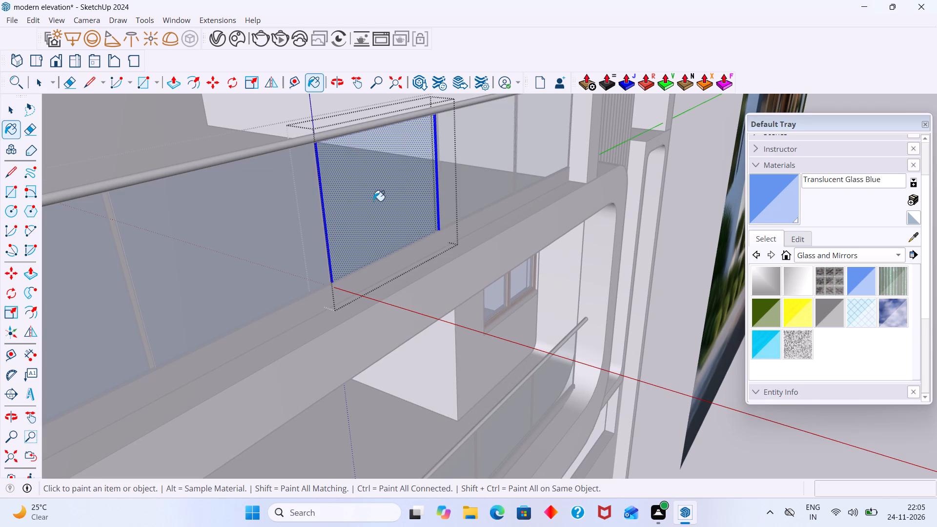
pyautogui.click(343, 190)
pyautogui.press('space')
pyautogui.scroll(-10, 596, 319)
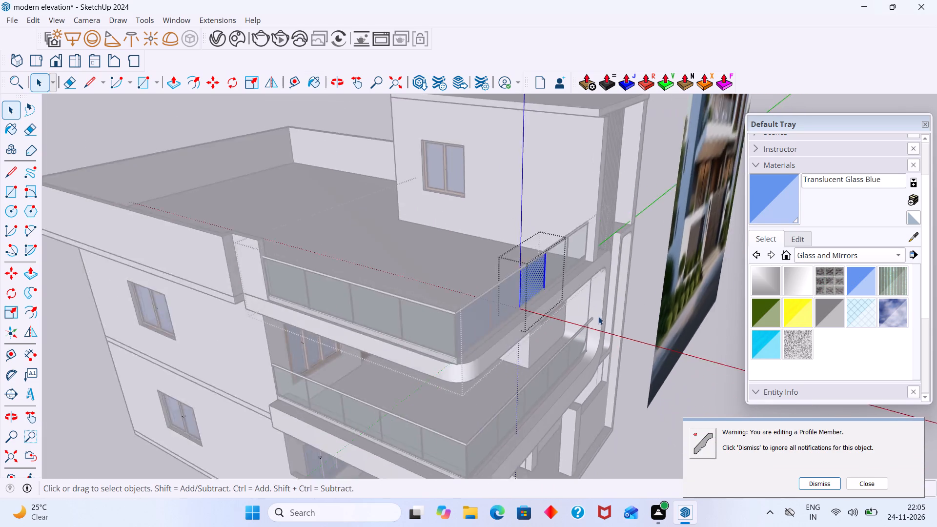
pyautogui.scroll(-3, 598, 316)
pyautogui.click(662, 387)
pyautogui.moveTo(543, 296); pyautogui.dragTo(735, 314, button='middle')
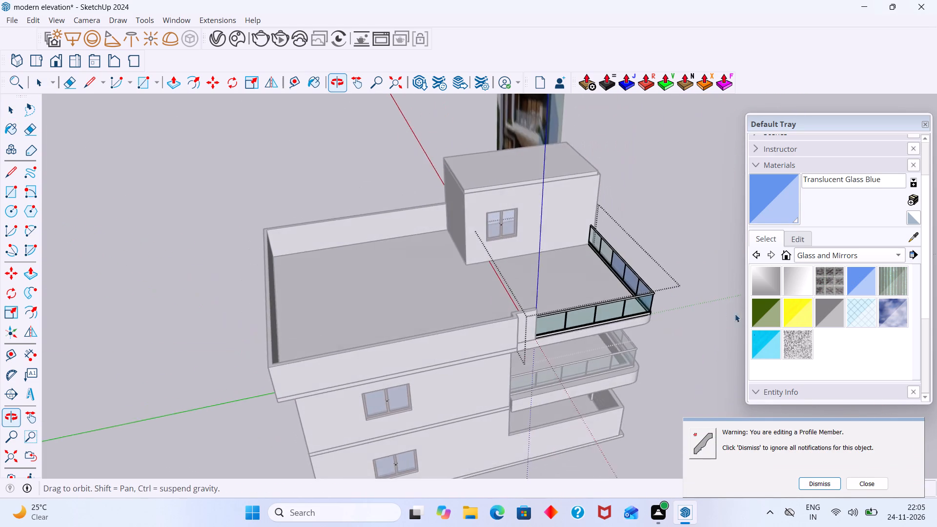
pyautogui.moveTo(735, 314); pyautogui.dragTo(751, 328, button='middle')
pyautogui.scroll(7, 599, 253)
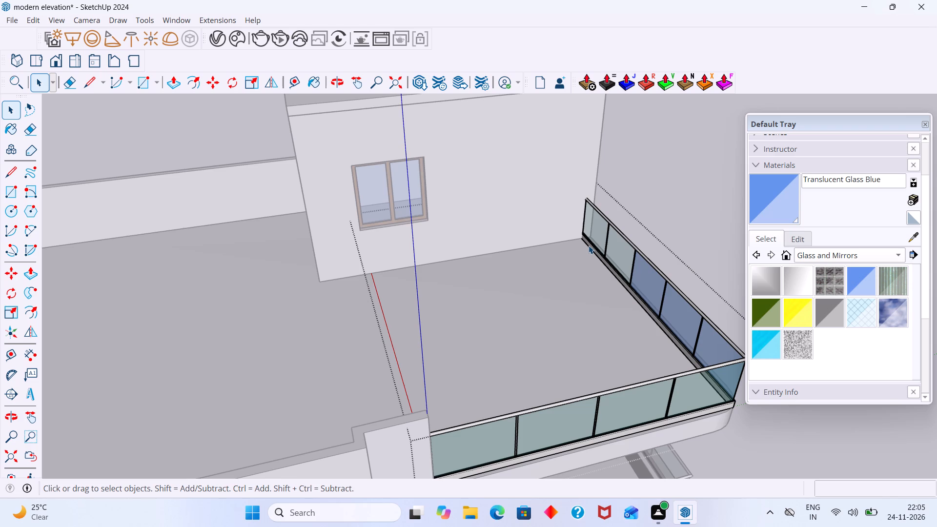
pyautogui.moveTo(505, 257); pyautogui.dragTo(319, 216, button='middle')
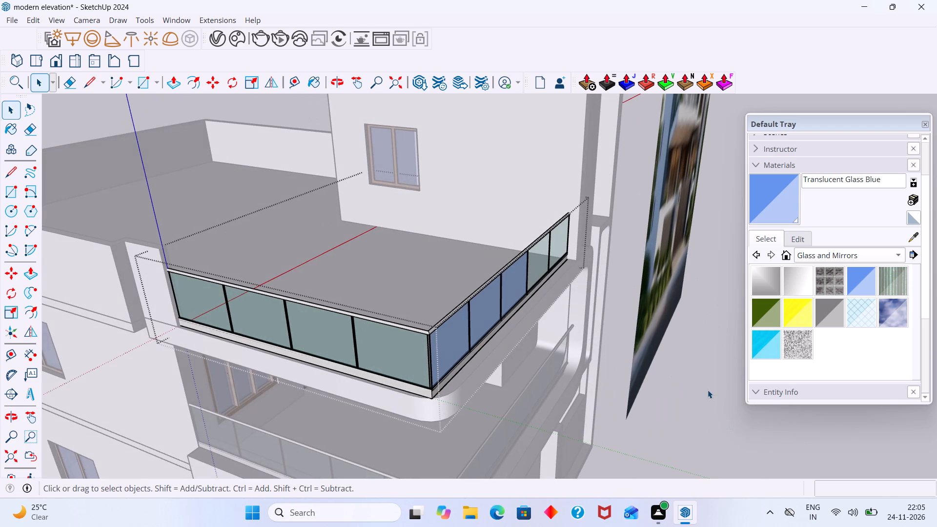
pyautogui.click(707, 391)
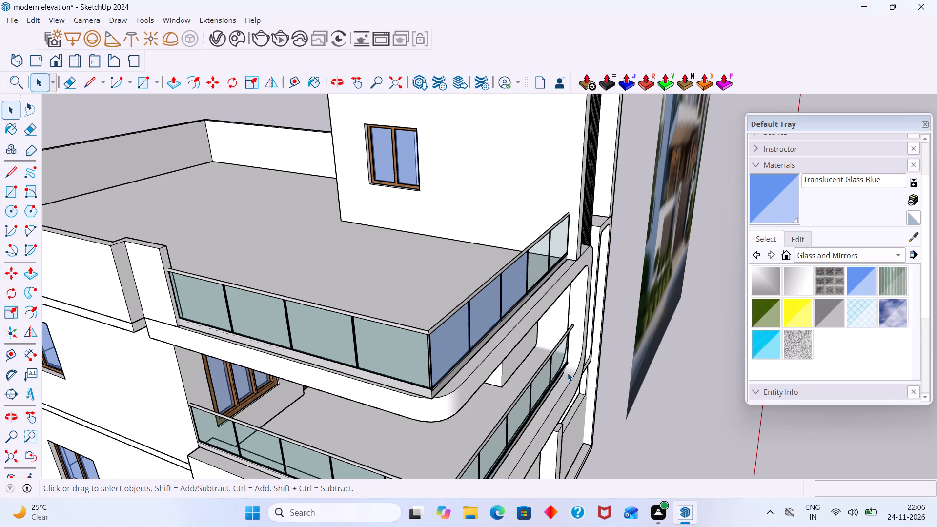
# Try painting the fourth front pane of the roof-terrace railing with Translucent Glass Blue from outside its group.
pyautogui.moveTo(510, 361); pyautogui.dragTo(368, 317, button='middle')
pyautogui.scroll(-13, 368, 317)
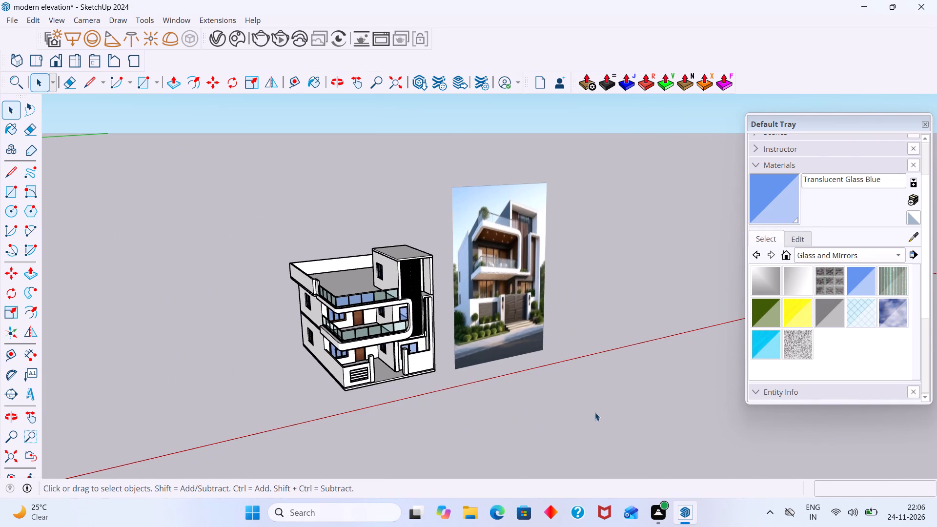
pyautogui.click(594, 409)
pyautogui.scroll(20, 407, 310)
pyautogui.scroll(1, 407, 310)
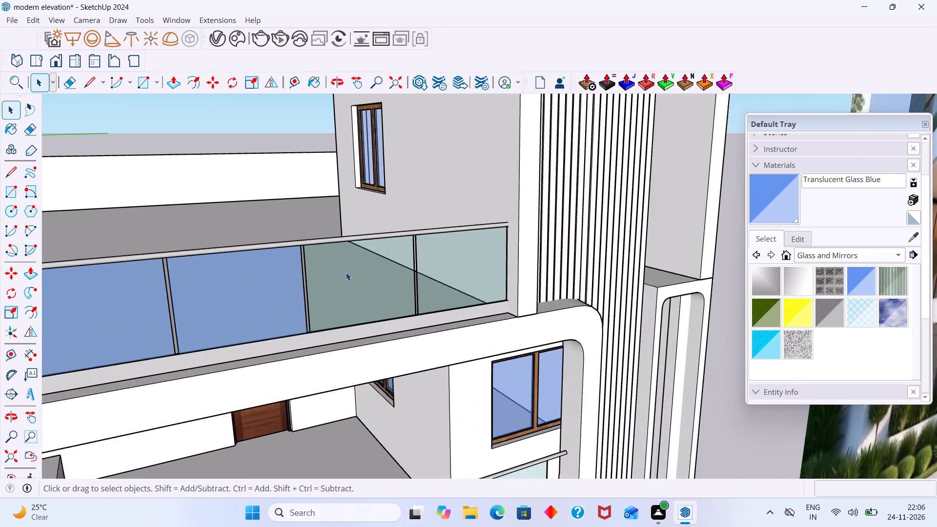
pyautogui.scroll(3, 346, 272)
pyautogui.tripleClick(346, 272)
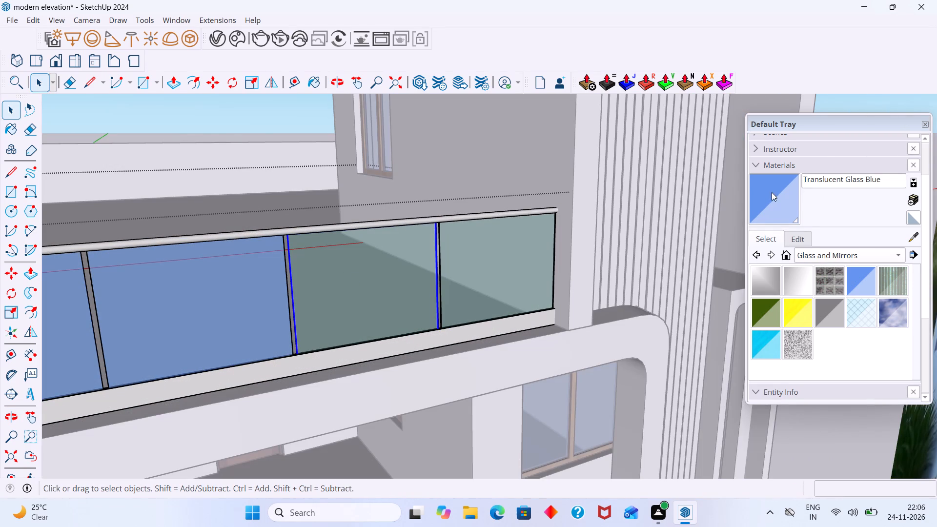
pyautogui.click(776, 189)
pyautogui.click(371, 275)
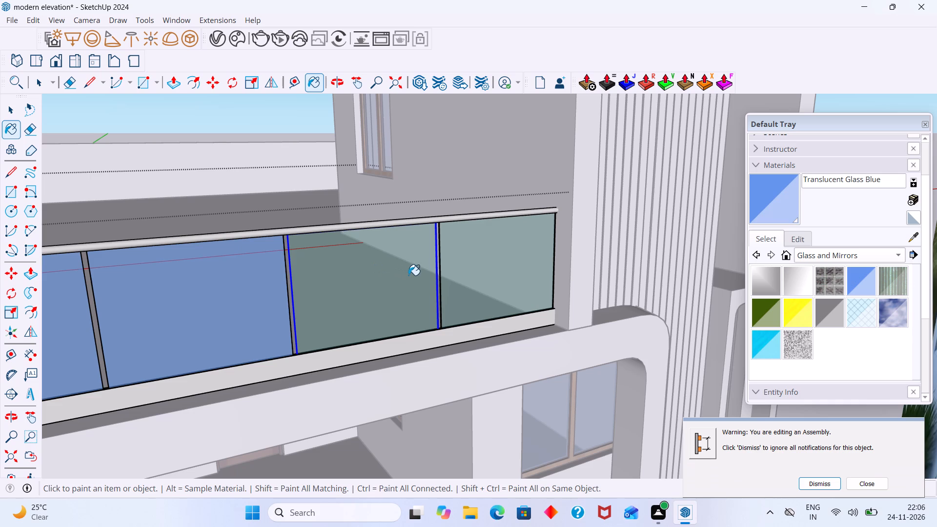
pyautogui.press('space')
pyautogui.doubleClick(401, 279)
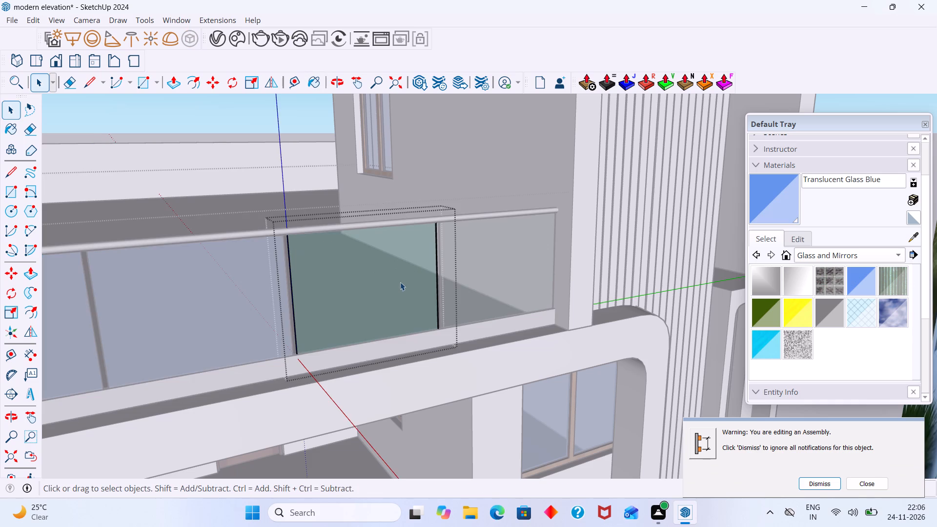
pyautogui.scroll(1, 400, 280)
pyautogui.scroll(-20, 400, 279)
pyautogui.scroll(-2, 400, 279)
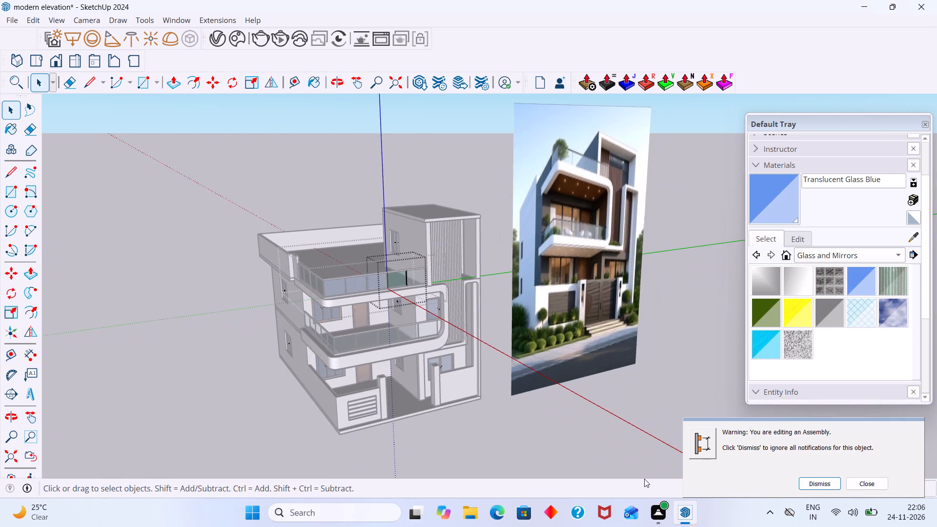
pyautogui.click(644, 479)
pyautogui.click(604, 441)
# Start a V-Ray interactive render of the house and the reference image.
pyautogui.rightClick(715, 38)
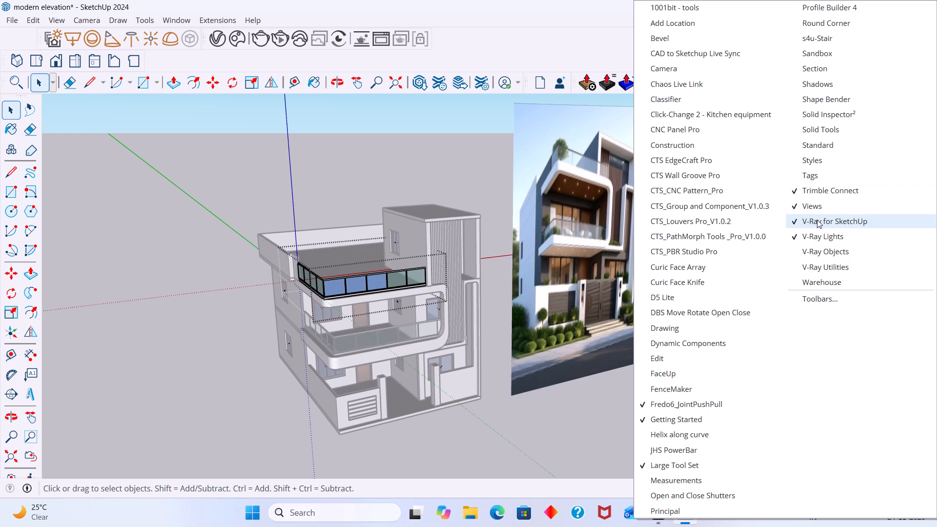
pyautogui.doubleClick(279, 34)
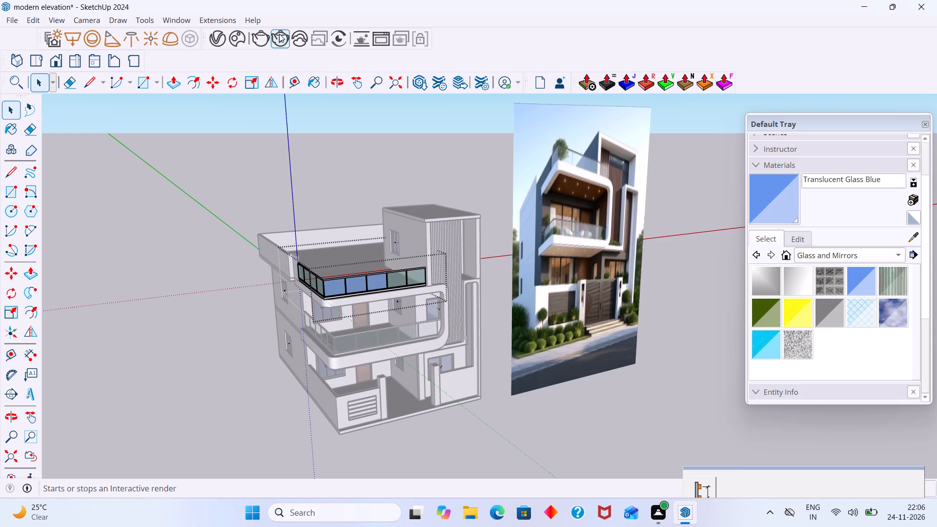
pyautogui.doubleClick(282, 37)
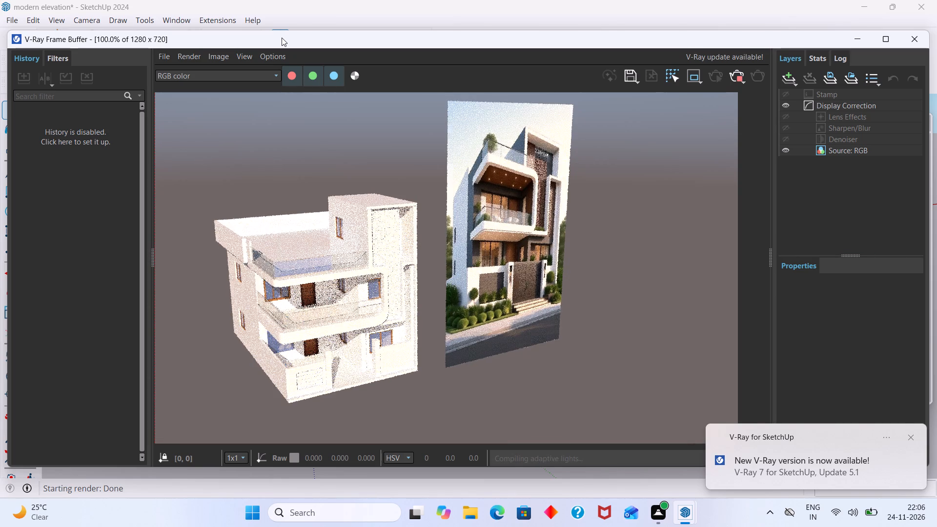
# Examine the rendered roof-terrace railing glass up close and the whole house beside the reference image.
pyautogui.scroll(3, 306, 250)
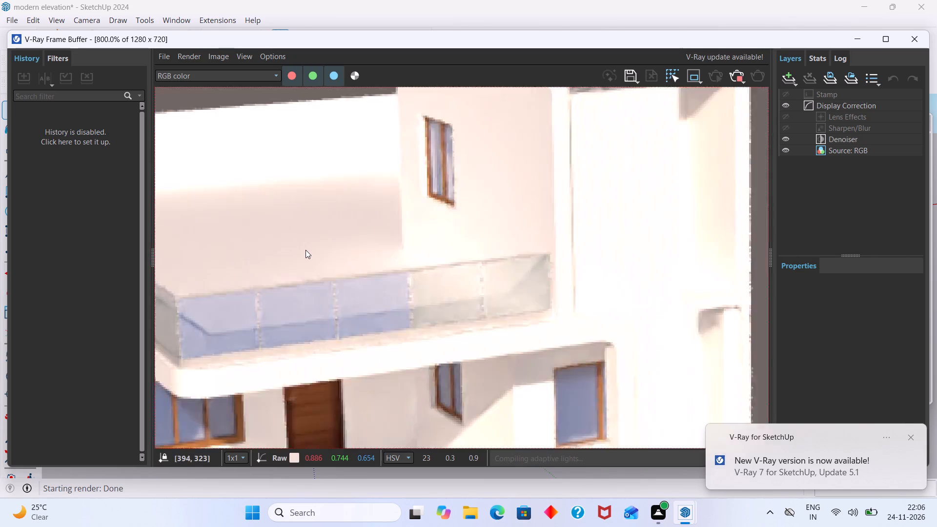
pyautogui.scroll(3, 306, 250)
pyautogui.scroll(-7, 305, 251)
pyautogui.scroll(2, 353, 269)
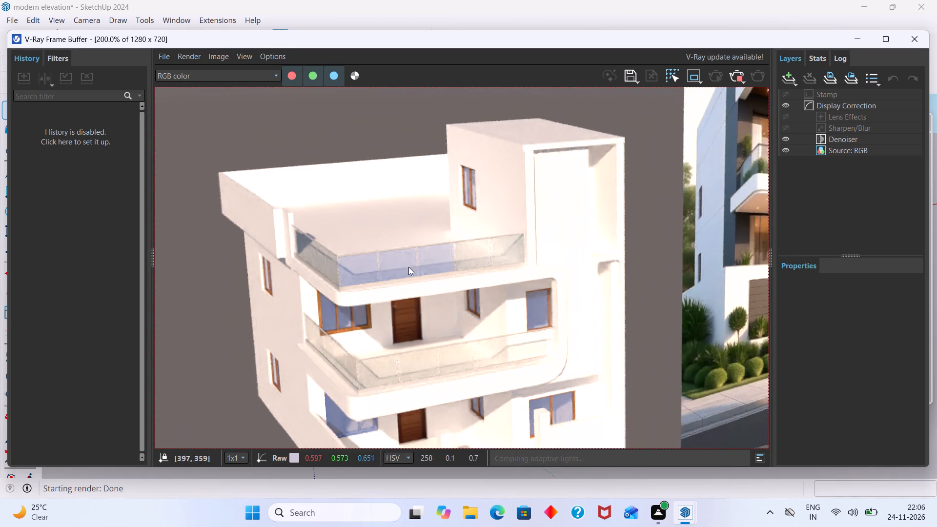
pyautogui.scroll(-1, 391, 262)
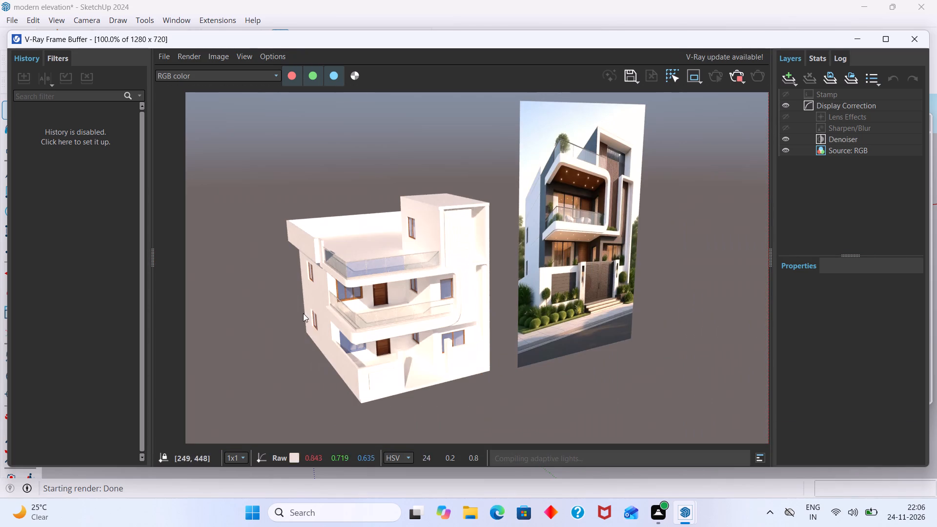
pyautogui.scroll(-2, 252, 321)
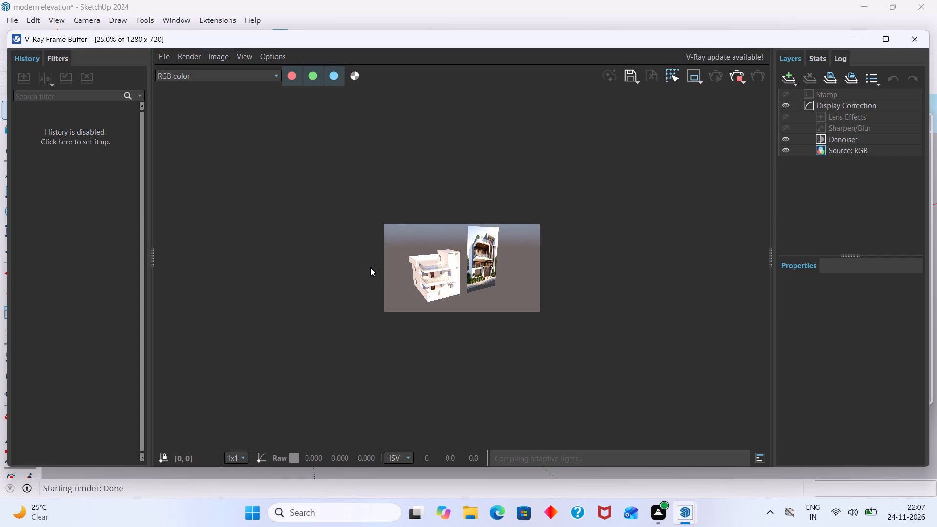
pyautogui.scroll(7, 453, 259)
pyautogui.scroll(-11, 445, 262)
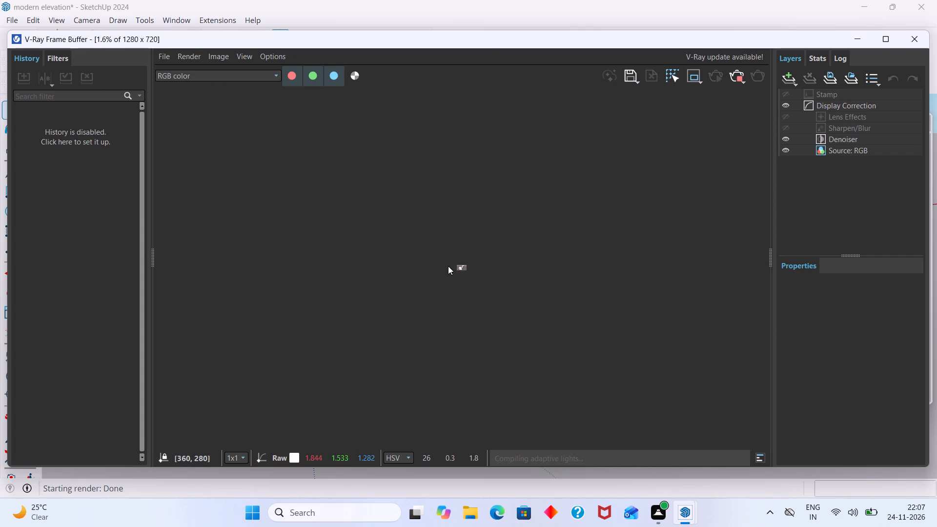
pyautogui.scroll(5, 453, 266)
pyautogui.scroll(-3, 489, 256)
pyautogui.scroll(4, 473, 264)
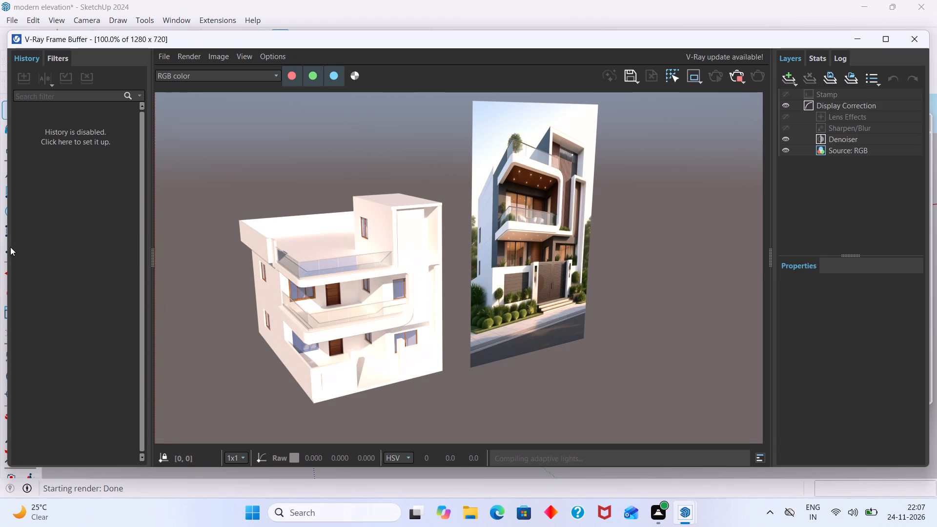
# Shrink the V-Ray Frame Buffer window and move it clear of the house and the reference image.
pyautogui.moveTo(6, 253); pyautogui.dragTo(389, 251)
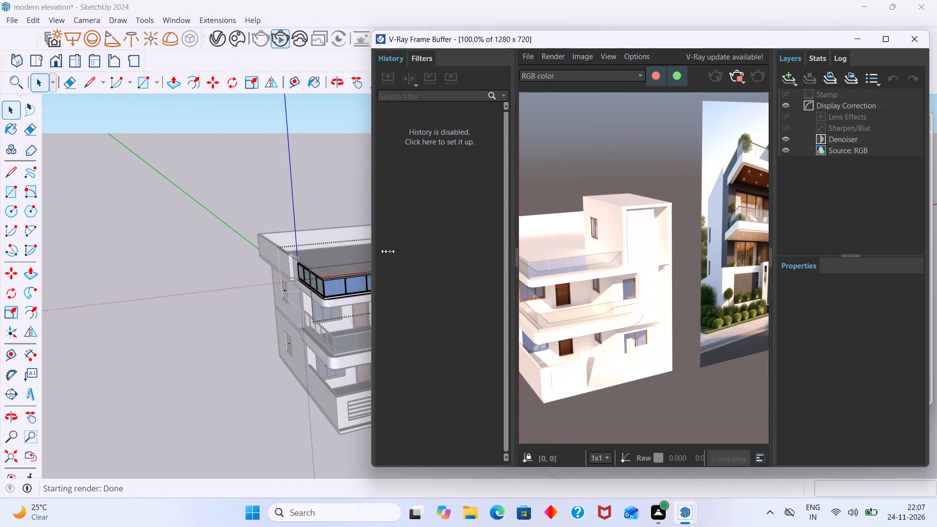
pyautogui.moveTo(389, 251); pyautogui.dragTo(533, 250)
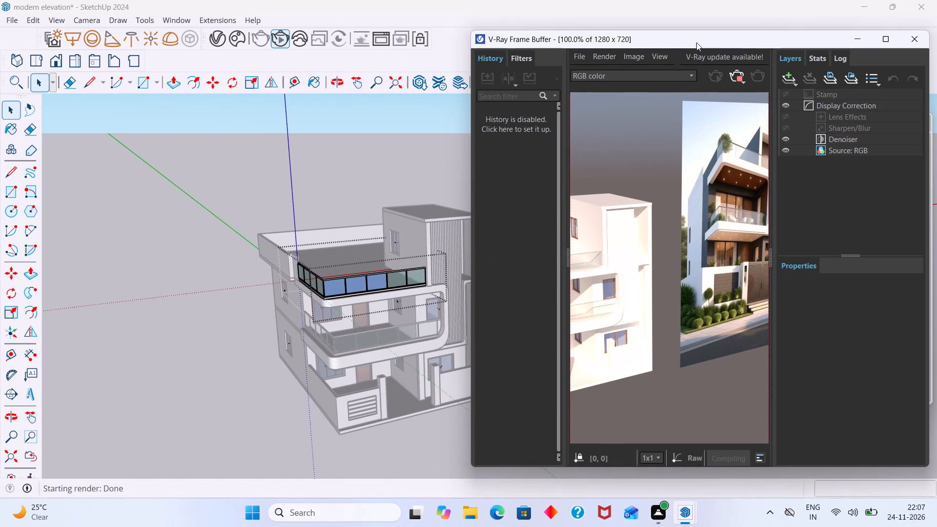
pyautogui.moveTo(700, 29); pyautogui.dragTo(710, 118)
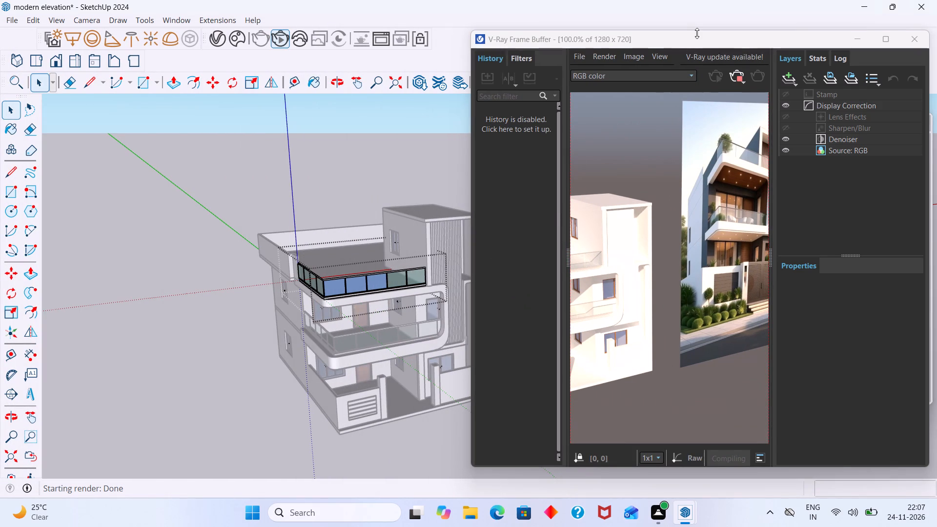
pyautogui.moveTo(696, 30); pyautogui.dragTo(681, 289)
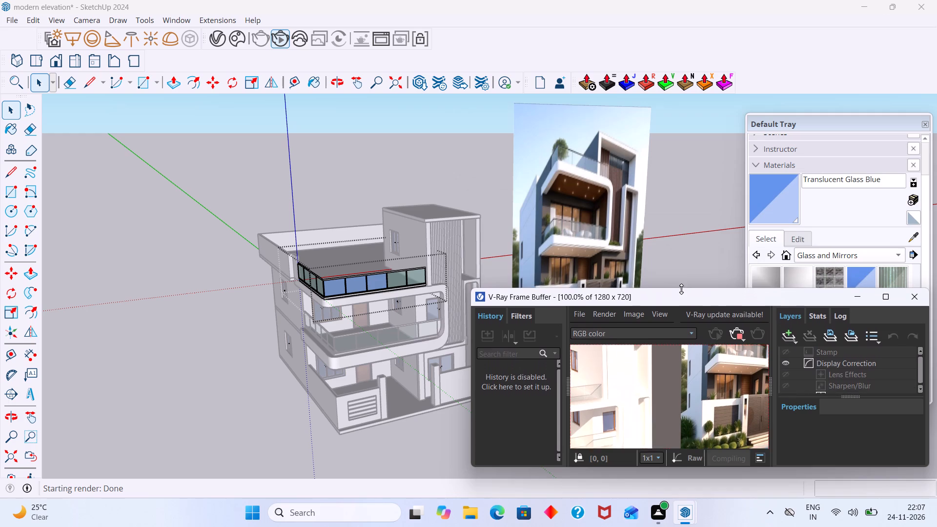
pyautogui.moveTo(681, 289); pyautogui.dragTo(680, 262)
pyautogui.moveTo(679, 270); pyautogui.dragTo(640, 254)
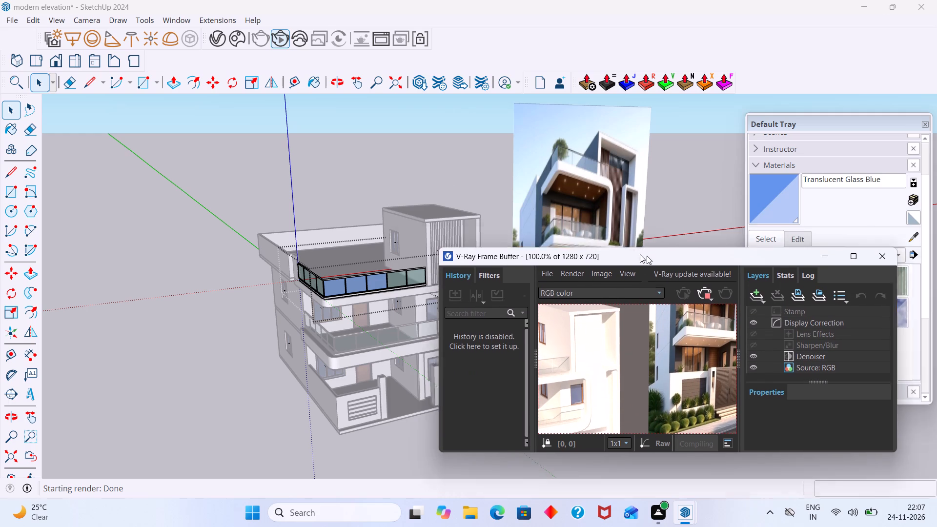
pyautogui.moveTo(640, 254); pyautogui.dragTo(535, 215)
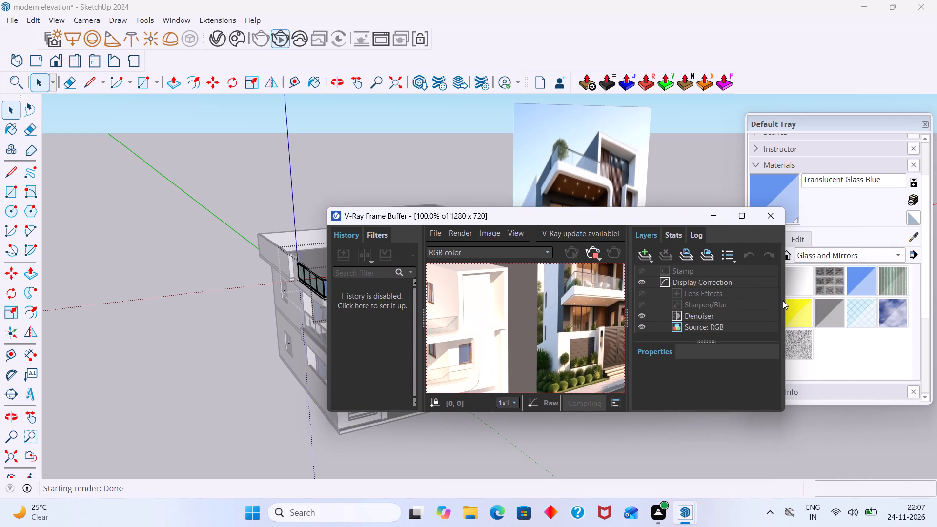
pyautogui.scroll(4, 784, 304)
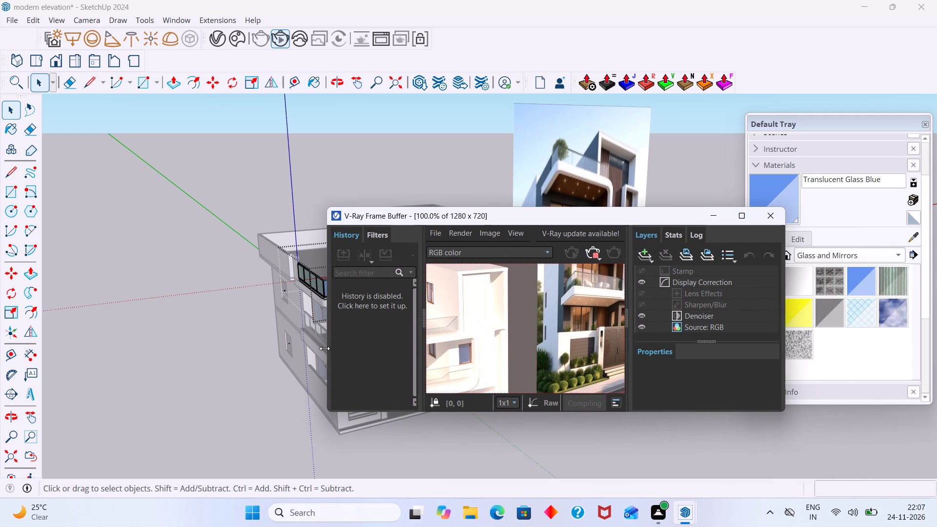
pyautogui.moveTo(325, 350); pyautogui.dragTo(401, 350)
pyautogui.scroll(2, 782, 227)
pyautogui.moveTo(788, 295); pyautogui.dragTo(787, 295)
pyautogui.moveTo(787, 295); pyautogui.dragTo(747, 300)
pyautogui.moveTo(560, 221); pyautogui.dragTo(768, 285)
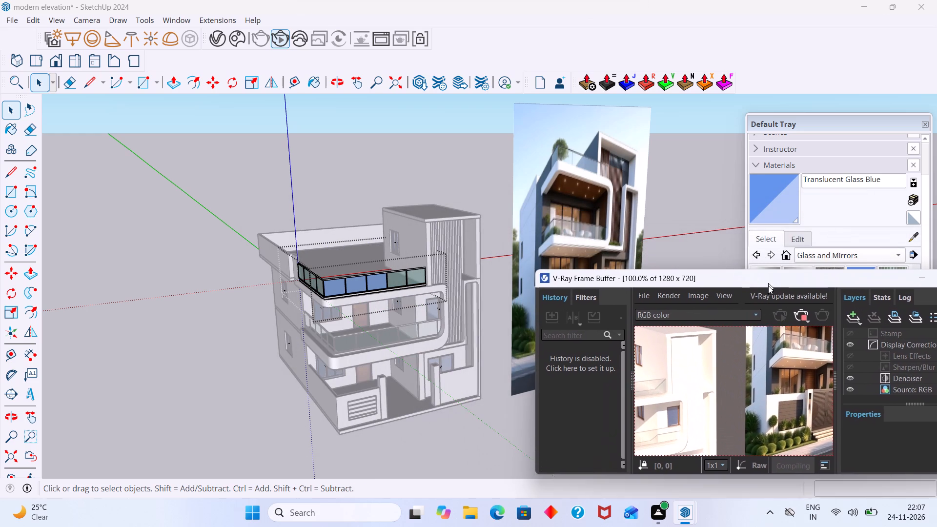
pyautogui.moveTo(768, 285); pyautogui.dragTo(771, 306)
# Open the fourth front pane of the roof-terrace railing, paint its glass face with Translucent Glass Blue, and leave the pane.
pyautogui.click(167, 379)
pyautogui.scroll(18, 345, 303)
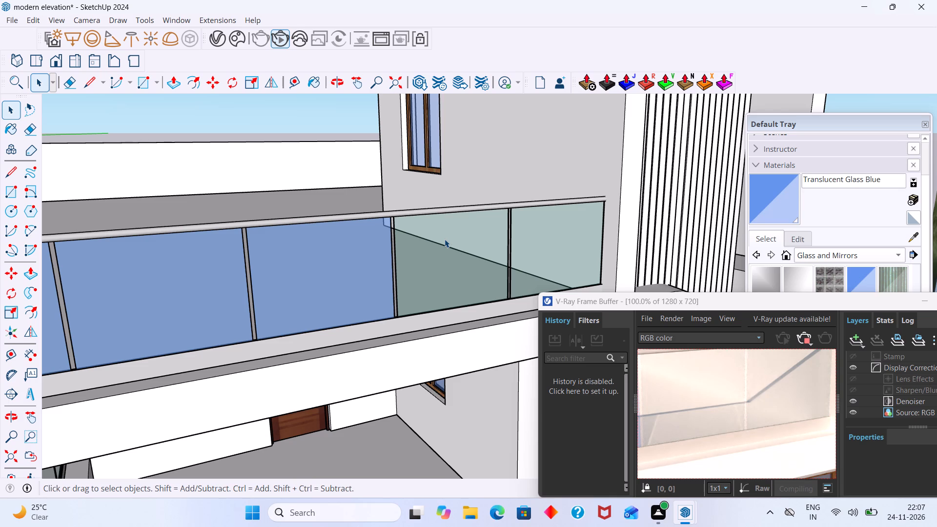
pyautogui.scroll(1, 433, 239)
pyautogui.scroll(-18, 432, 239)
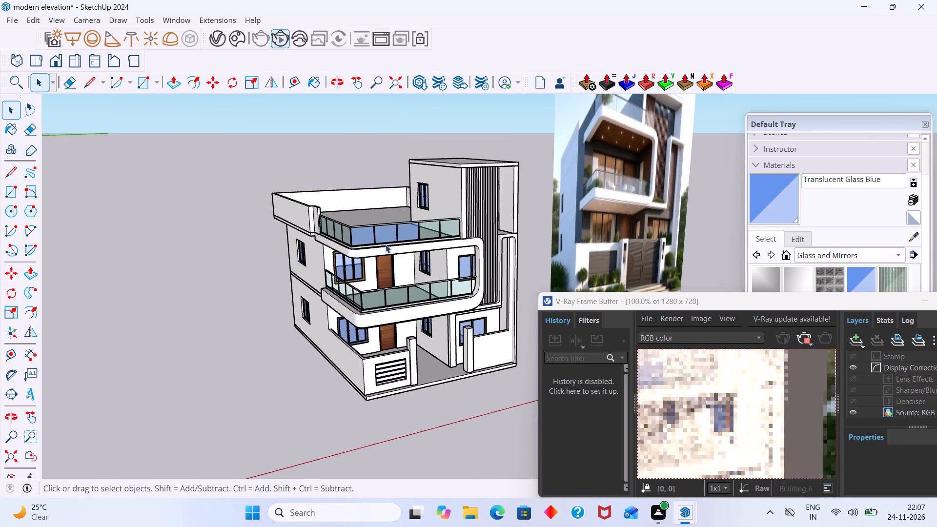
pyautogui.click(252, 298)
pyautogui.scroll(8, 319, 237)
pyautogui.moveTo(376, 235); pyautogui.dragTo(391, 235, button='middle')
pyautogui.scroll(1, 388, 235)
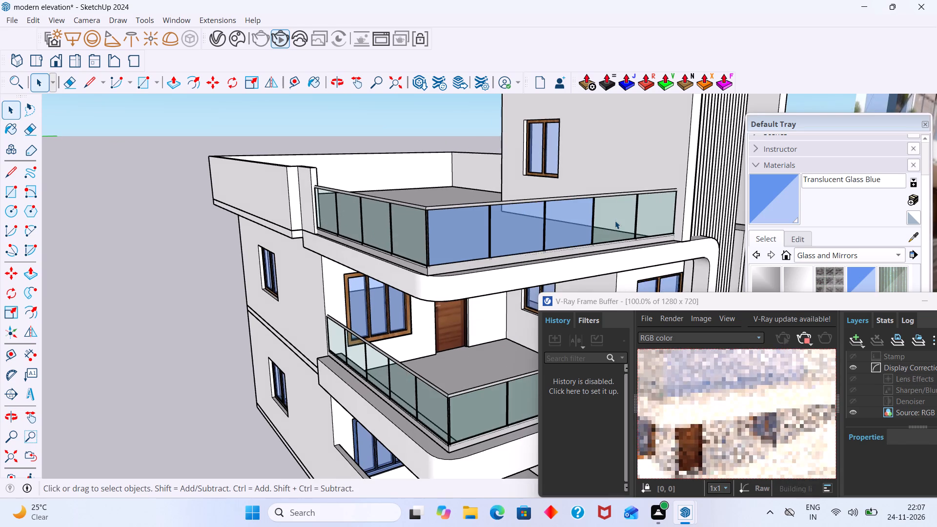
pyautogui.scroll(6, 615, 219)
pyautogui.doubleClick(611, 213)
pyautogui.doubleClick(611, 213)
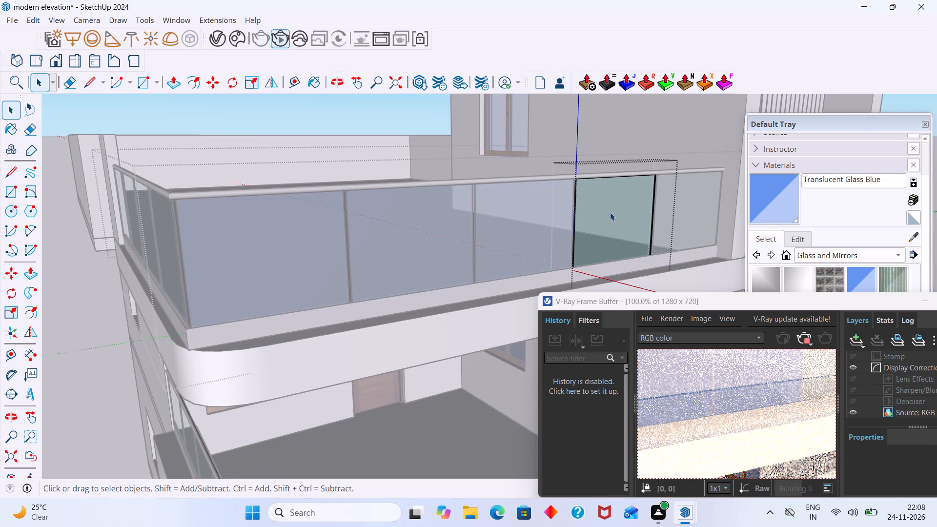
pyautogui.doubleClick(610, 212)
pyautogui.click(781, 194)
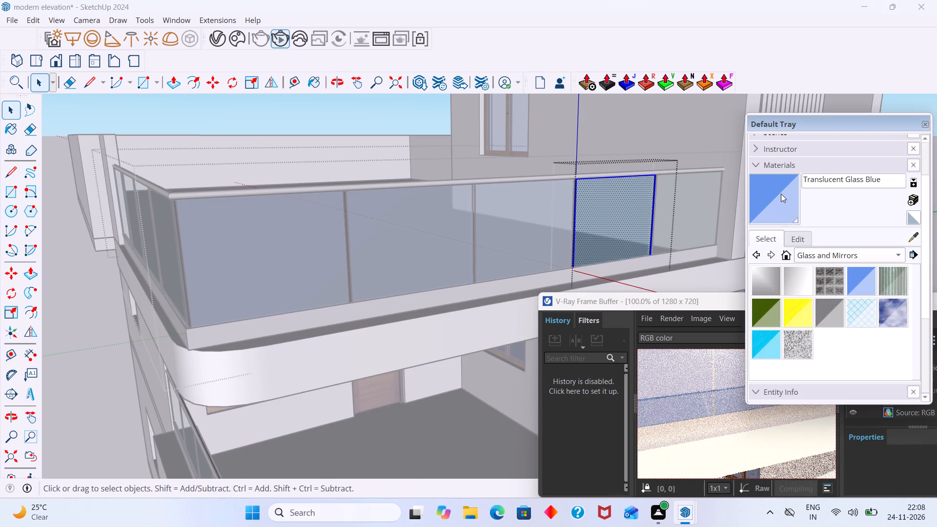
pyautogui.click(618, 209)
pyautogui.press('space')
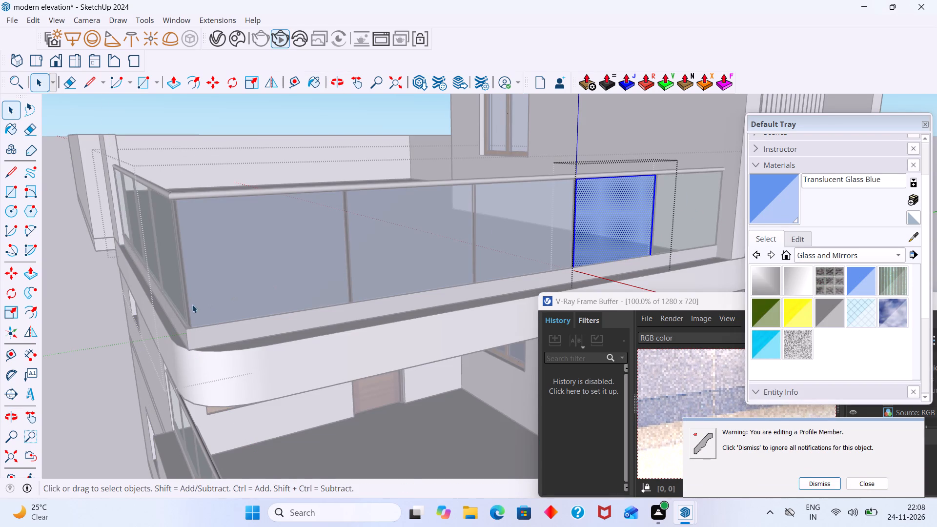
pyautogui.click(99, 341)
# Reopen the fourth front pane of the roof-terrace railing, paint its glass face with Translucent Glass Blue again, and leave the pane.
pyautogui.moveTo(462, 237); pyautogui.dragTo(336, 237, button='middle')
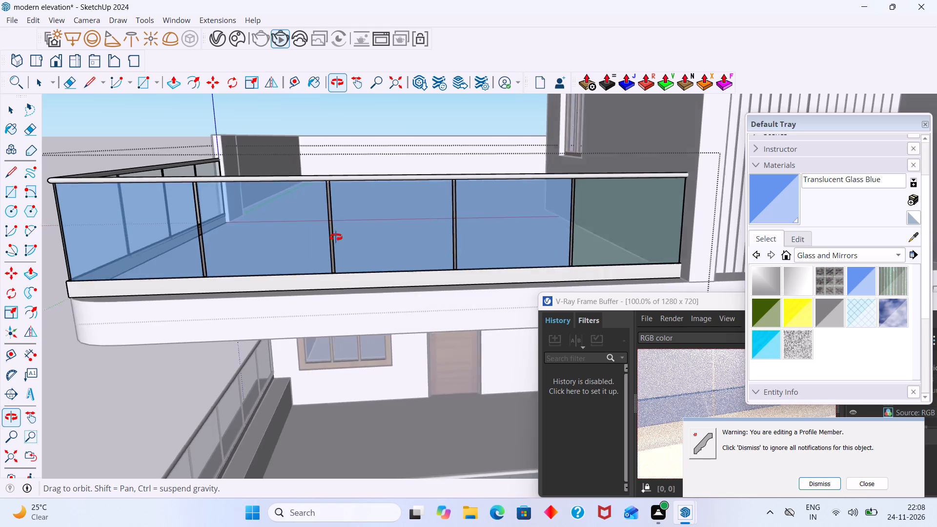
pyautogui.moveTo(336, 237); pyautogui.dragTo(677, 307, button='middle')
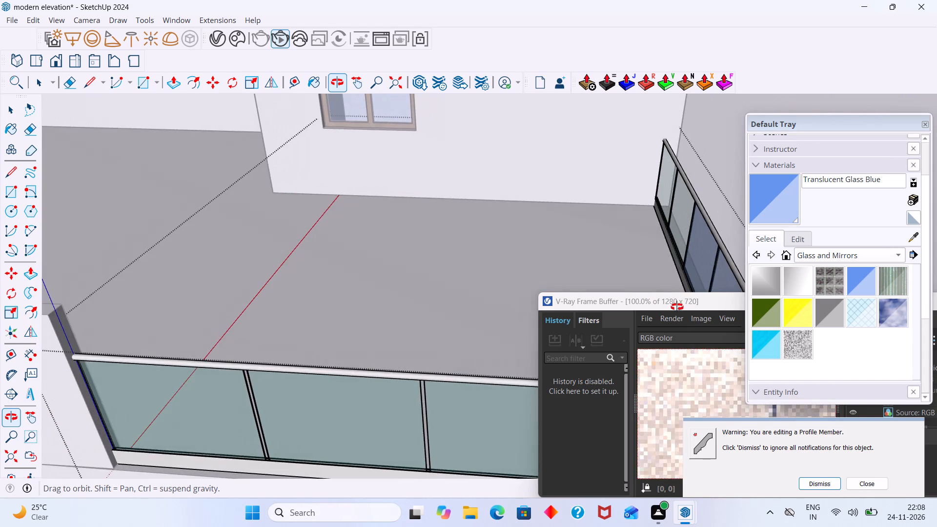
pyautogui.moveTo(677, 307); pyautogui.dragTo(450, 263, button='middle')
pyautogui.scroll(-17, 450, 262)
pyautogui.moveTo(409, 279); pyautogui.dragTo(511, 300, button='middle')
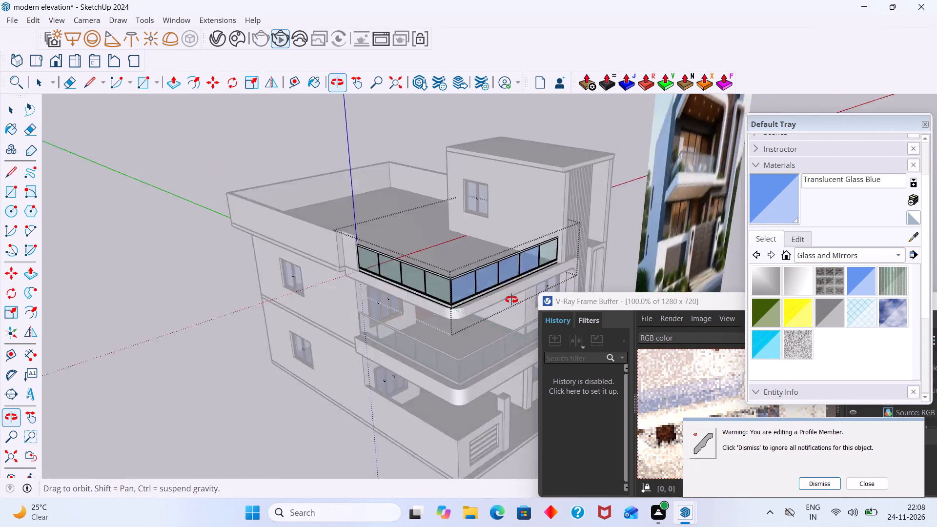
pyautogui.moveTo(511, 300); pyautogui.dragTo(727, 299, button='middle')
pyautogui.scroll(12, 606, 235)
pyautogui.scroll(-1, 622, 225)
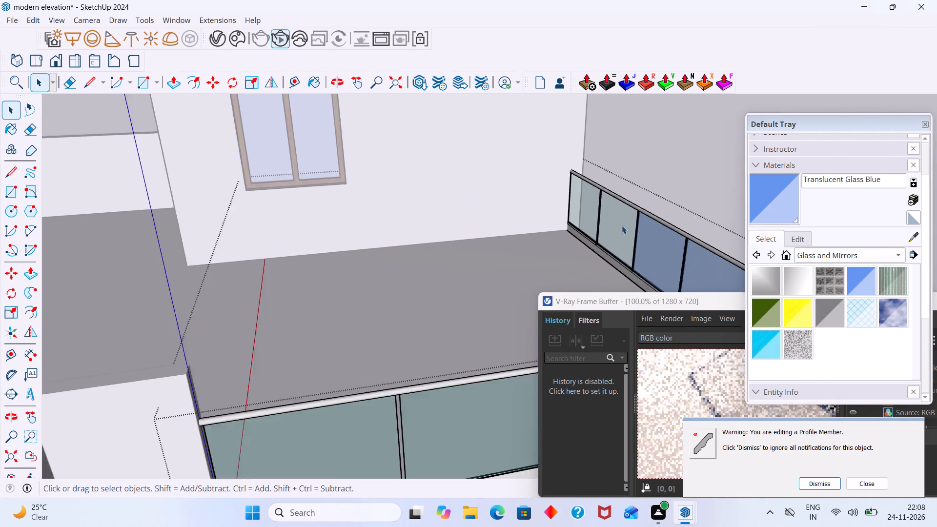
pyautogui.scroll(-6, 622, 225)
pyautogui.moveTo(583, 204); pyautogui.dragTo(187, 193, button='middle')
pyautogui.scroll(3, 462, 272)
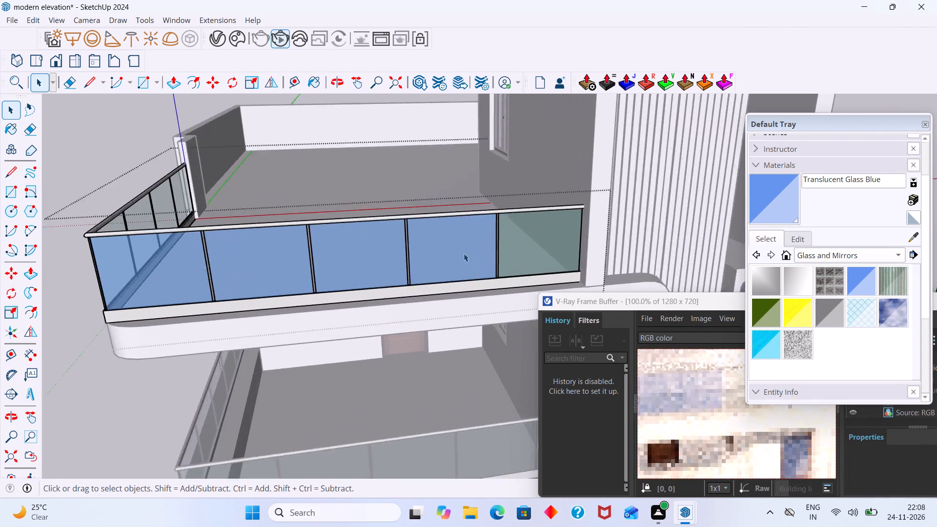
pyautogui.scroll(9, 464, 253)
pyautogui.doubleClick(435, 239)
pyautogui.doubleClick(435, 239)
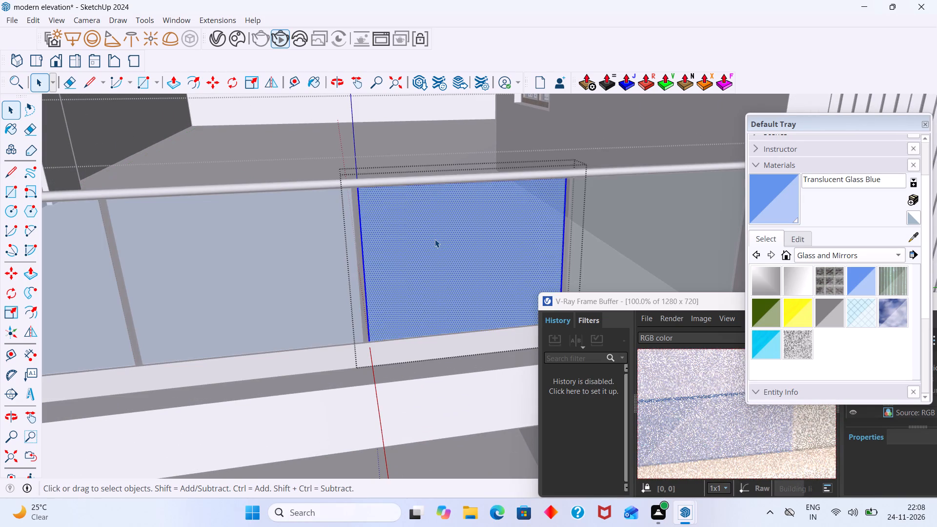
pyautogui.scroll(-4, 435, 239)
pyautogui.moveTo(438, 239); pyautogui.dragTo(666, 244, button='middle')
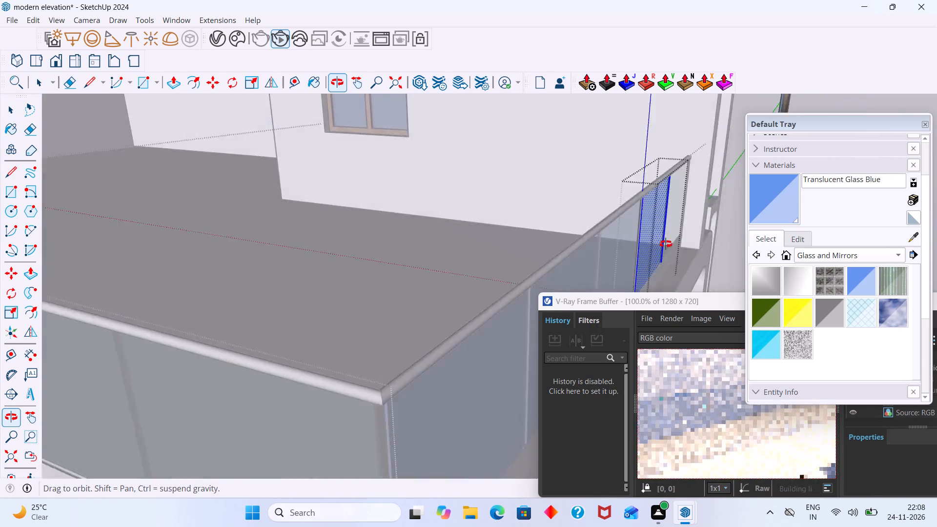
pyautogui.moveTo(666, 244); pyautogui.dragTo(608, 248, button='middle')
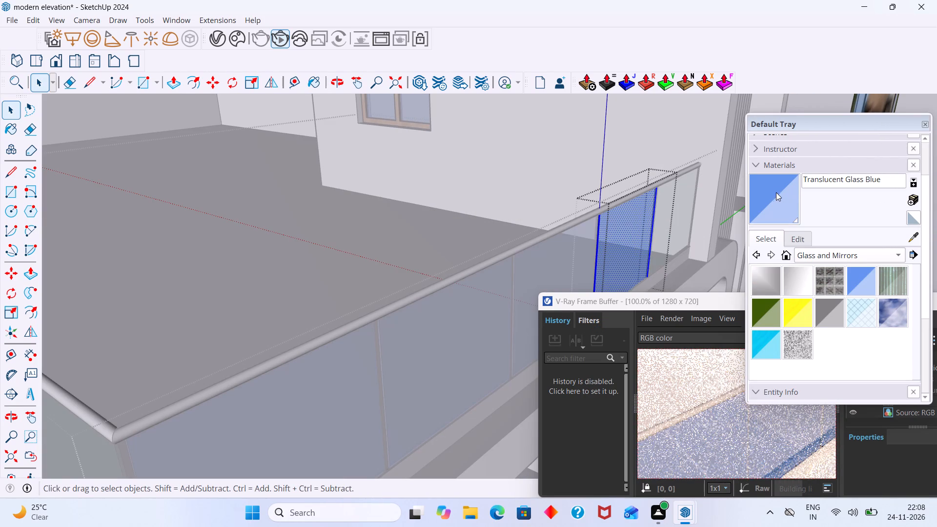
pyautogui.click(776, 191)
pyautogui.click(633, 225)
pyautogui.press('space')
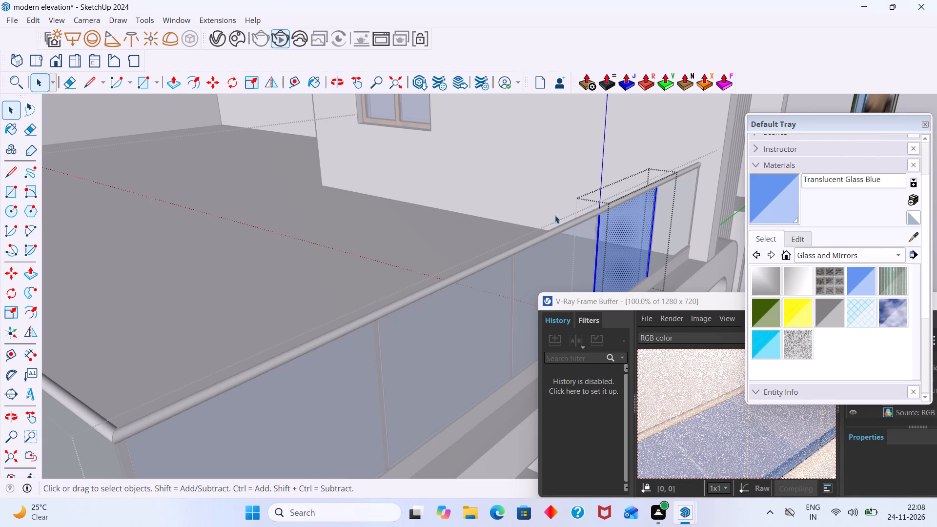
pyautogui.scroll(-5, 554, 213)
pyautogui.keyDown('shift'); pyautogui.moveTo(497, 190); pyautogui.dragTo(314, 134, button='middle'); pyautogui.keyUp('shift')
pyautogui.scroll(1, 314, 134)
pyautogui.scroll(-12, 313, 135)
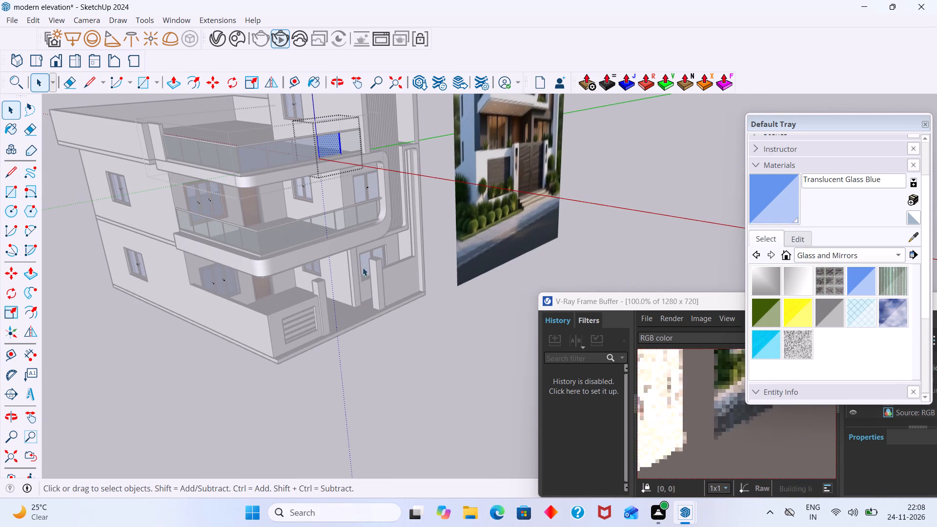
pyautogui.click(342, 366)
# Open the fifth front pane of the roof-terrace railing, paint its glass face with Translucent Glass Blue, and leave the railing group.
pyautogui.scroll(20, 320, 135)
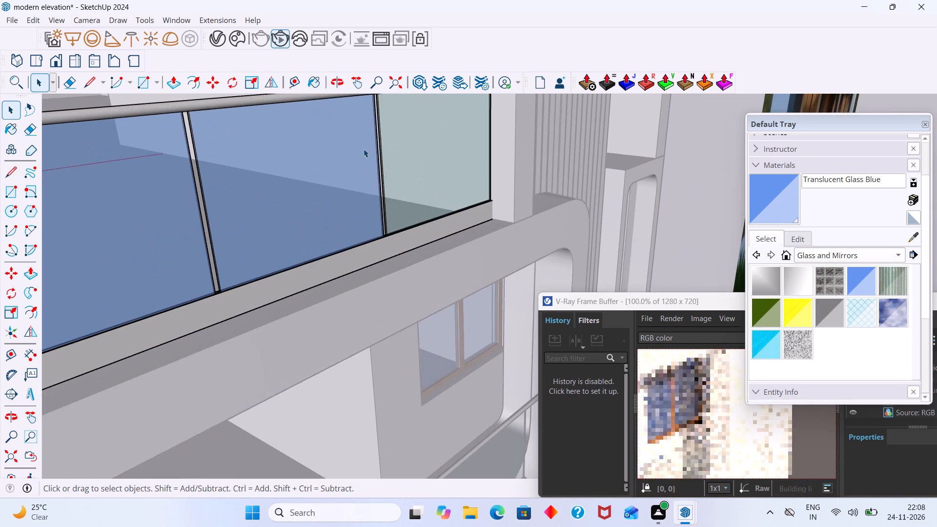
pyautogui.moveTo(394, 143); pyautogui.dragTo(367, 151, button='middle')
pyautogui.scroll(6, 366, 151)
pyautogui.tripleClick(360, 141)
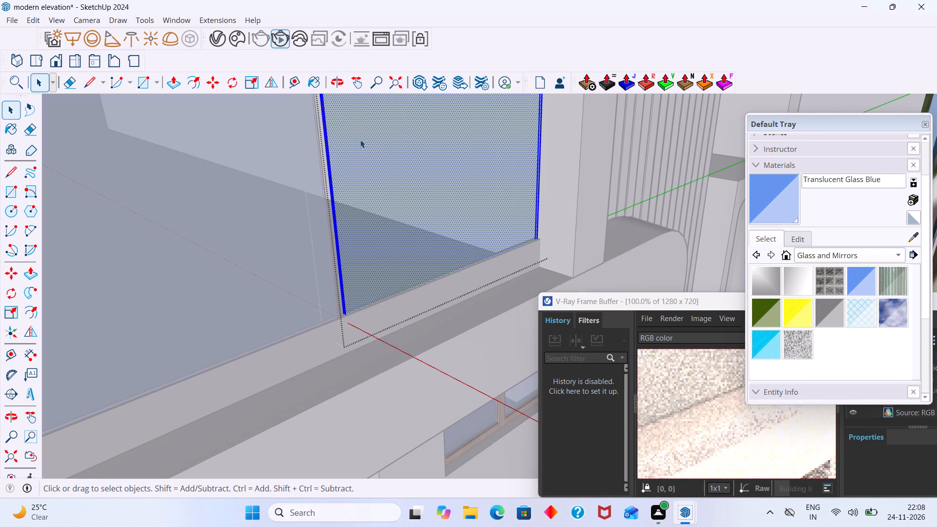
pyautogui.click(360, 139)
pyautogui.click(782, 197)
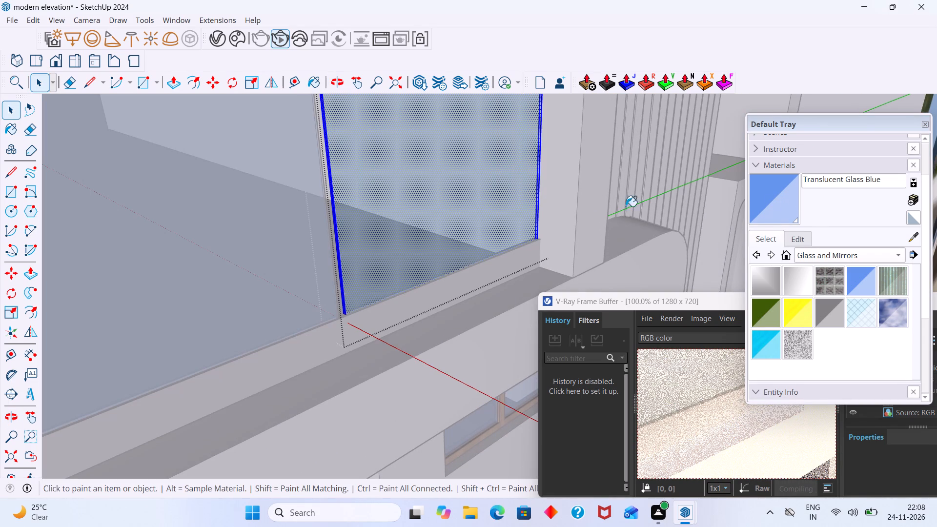
pyautogui.click(392, 203)
pyautogui.press('space')
pyautogui.scroll(-9, 363, 204)
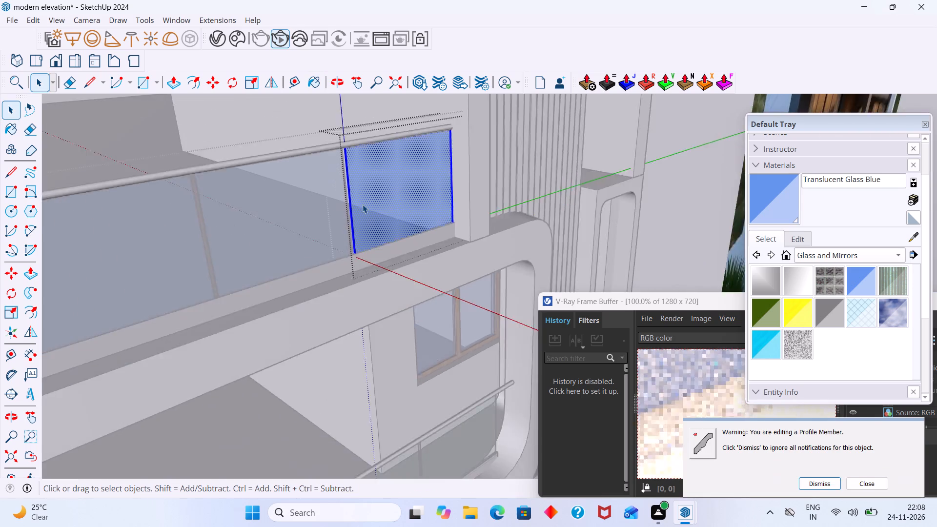
pyautogui.scroll(-20, 363, 204)
pyautogui.scroll(-1, 363, 204)
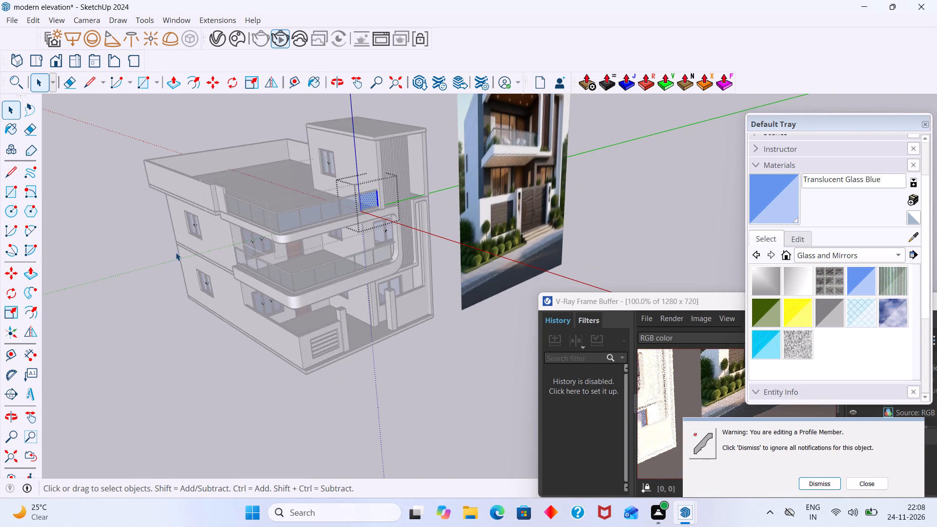
pyautogui.click(175, 252)
pyautogui.click(148, 250)
# Repaint the outer glass face of the fourth front pane of the roof-terrace railing with Translucent Glass Blue and leave the pane.
pyautogui.moveTo(217, 210); pyautogui.dragTo(494, 269, button='middle')
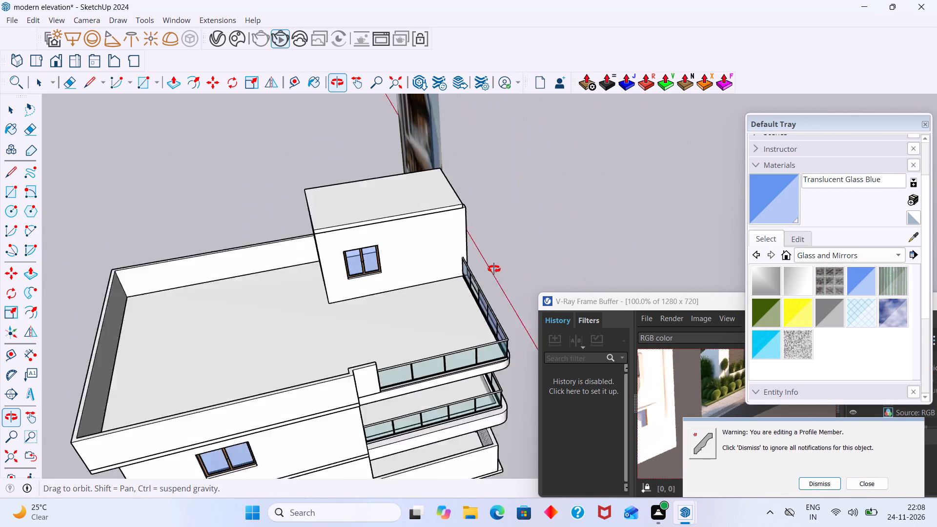
pyautogui.moveTo(494, 269); pyautogui.dragTo(525, 260, button='middle')
pyautogui.scroll(15, 502, 266)
pyautogui.moveTo(482, 265); pyautogui.dragTo(263, 249, button='middle')
pyautogui.scroll(3, 263, 249)
pyautogui.tripleClick(263, 247)
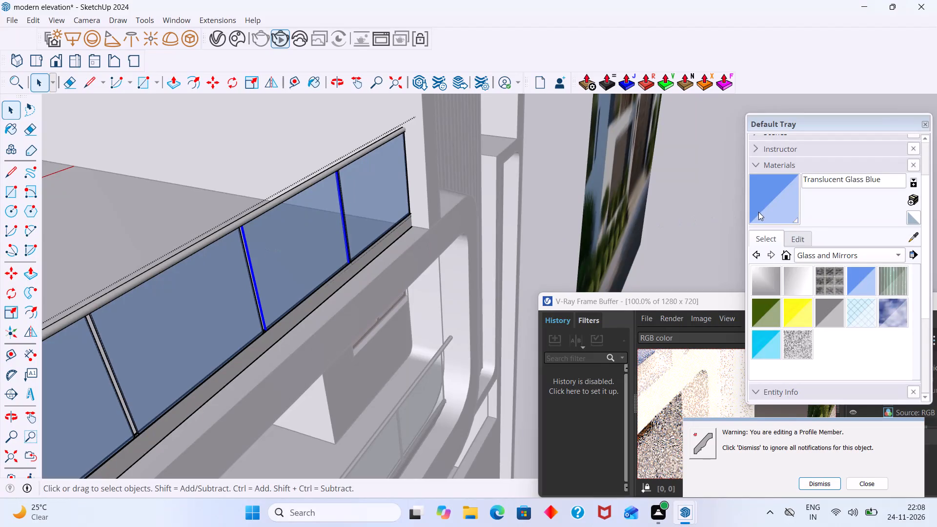
pyautogui.click(759, 210)
pyautogui.click(280, 233)
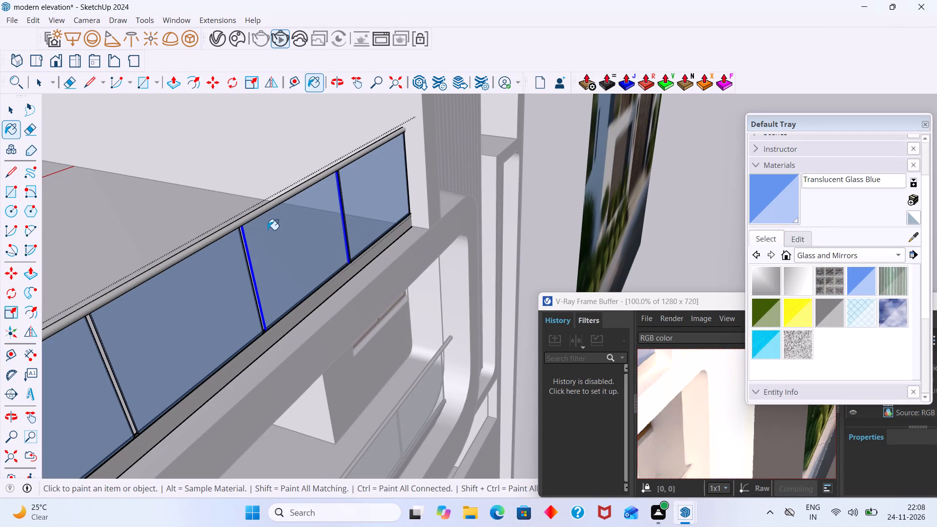
pyautogui.press('space')
pyautogui.scroll(-20, 266, 234)
pyautogui.click(603, 156)
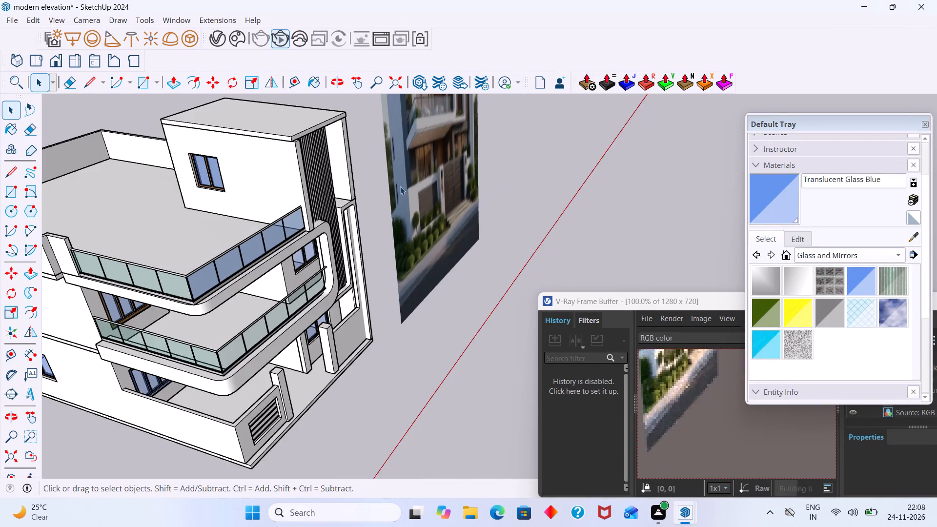
# Open the fourth front pane from the terrace side, paint its inner glass face with Translucent Glass Blue, and leave the railing group.
pyautogui.moveTo(347, 190); pyautogui.dragTo(614, 130, button='middle')
pyautogui.scroll(3, 429, 203)
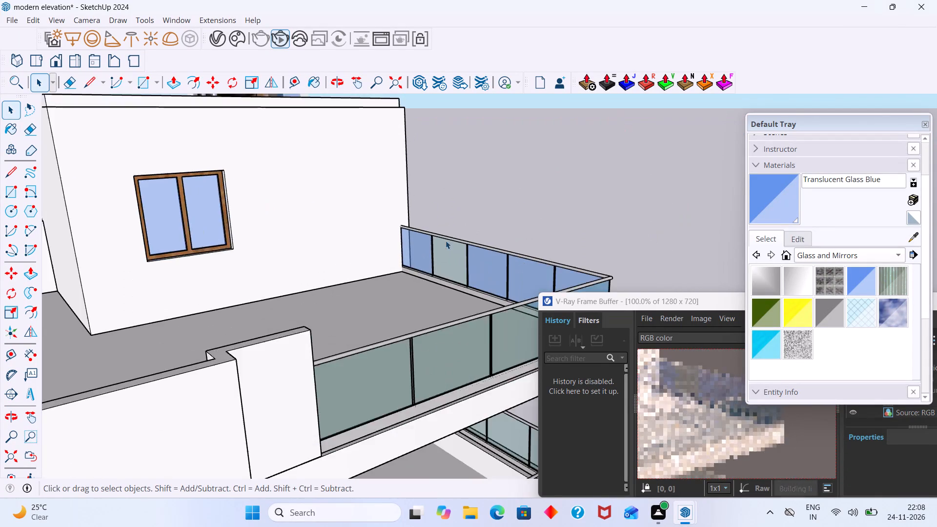
pyautogui.scroll(3, 446, 241)
pyautogui.scroll(-1, 458, 255)
pyautogui.scroll(7, 457, 262)
pyautogui.tripleClick(456, 260)
pyautogui.click(456, 259)
pyautogui.doubleClick(457, 259)
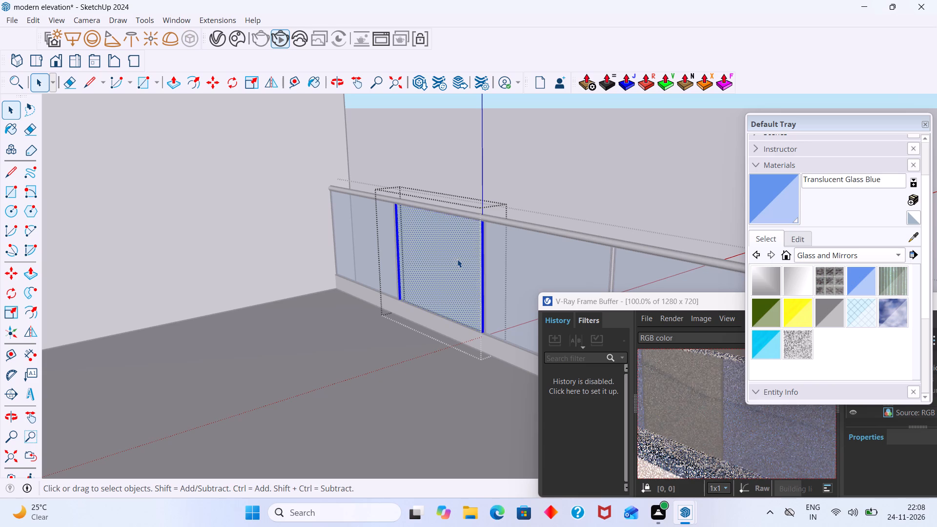
pyautogui.click(763, 185)
pyautogui.click(458, 241)
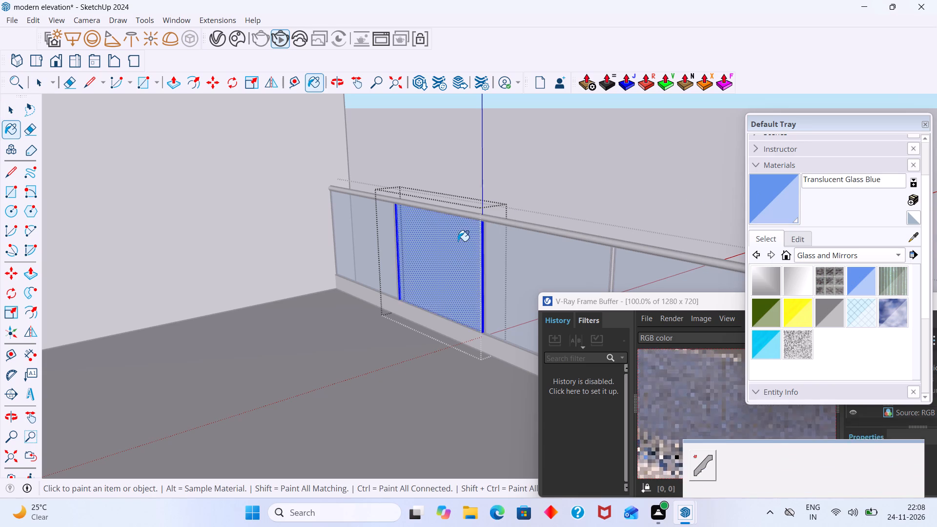
pyautogui.press('space')
pyautogui.click(596, 186)
pyautogui.moveTo(577, 187); pyautogui.dragTo(274, 215, button='middle')
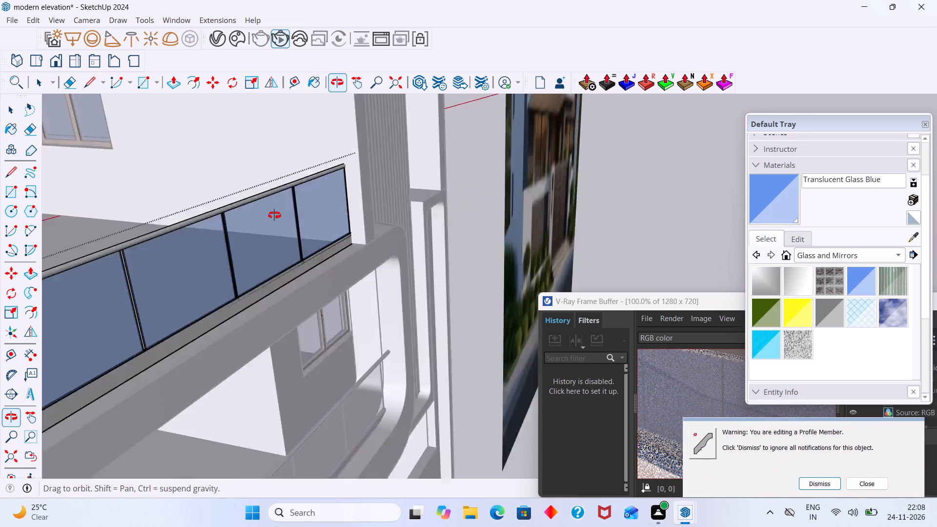
pyautogui.moveTo(274, 215); pyautogui.dragTo(183, 214, button='middle')
pyautogui.scroll(-20, 183, 211)
pyautogui.scroll(-3, 183, 211)
pyautogui.scroll(4, 149, 211)
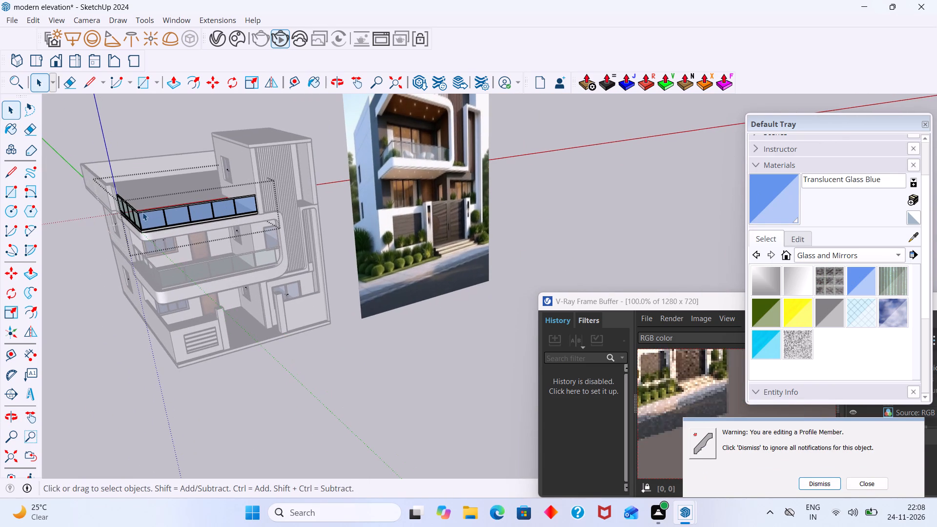
pyautogui.keyDown('shift'); pyautogui.moveTo(150, 221); pyautogui.dragTo(309, 180, button='middle'); pyautogui.keyUp('shift')
pyautogui.click(162, 315)
# Open the roof-terrace railing's side pane nearest the corner, paint its glass face with Translucent Glass Blue, and leave the pane.
pyautogui.moveTo(254, 228); pyautogui.dragTo(373, 212, button='middle')
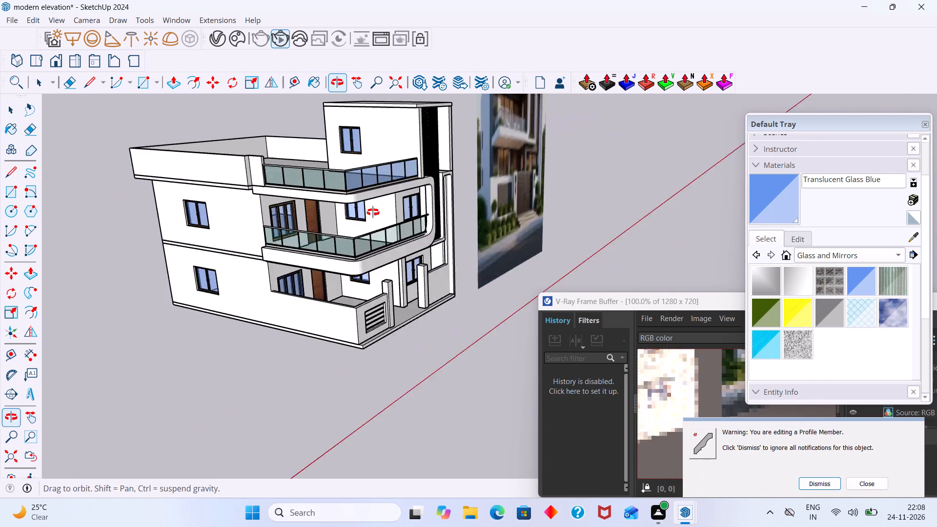
pyautogui.moveTo(373, 212); pyautogui.dragTo(392, 210, button='middle')
pyautogui.scroll(20, 345, 174)
pyautogui.scroll(1, 345, 174)
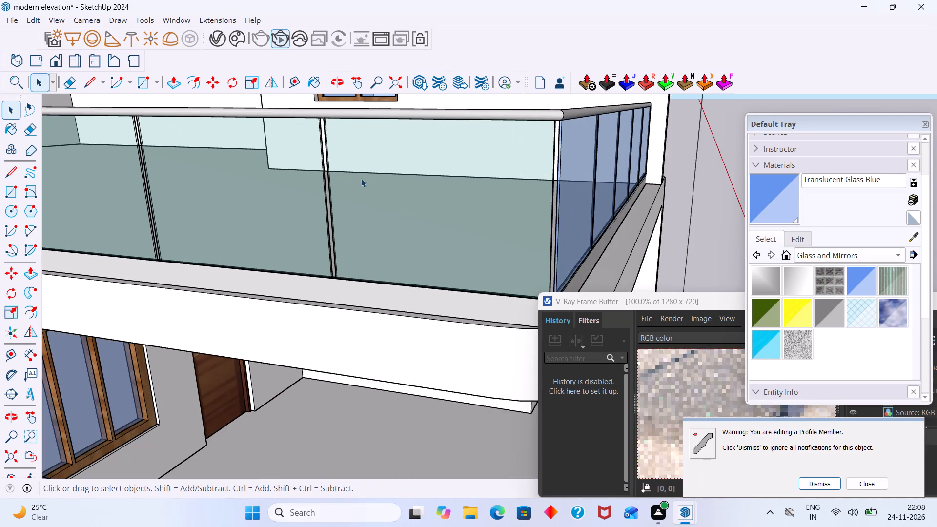
pyautogui.tripleClick(361, 179)
pyautogui.tripleClick(361, 179)
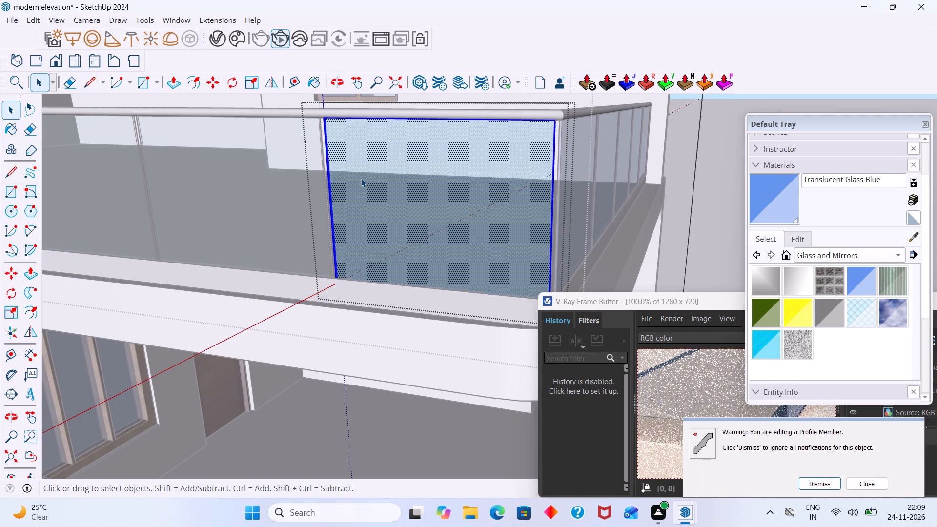
pyautogui.click(361, 179)
pyautogui.click(763, 202)
pyautogui.click(450, 197)
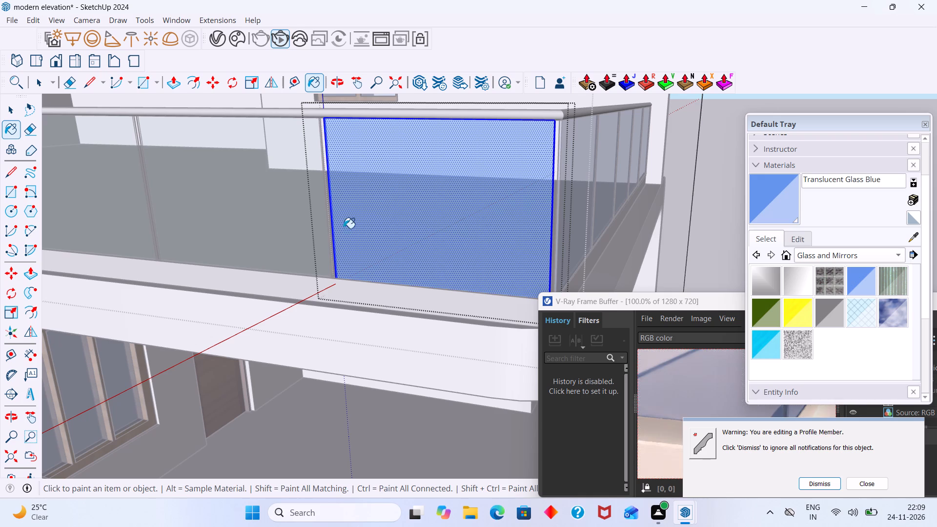
pyautogui.press('space')
pyautogui.scroll(-20, 303, 226)
pyautogui.scroll(-3, 303, 226)
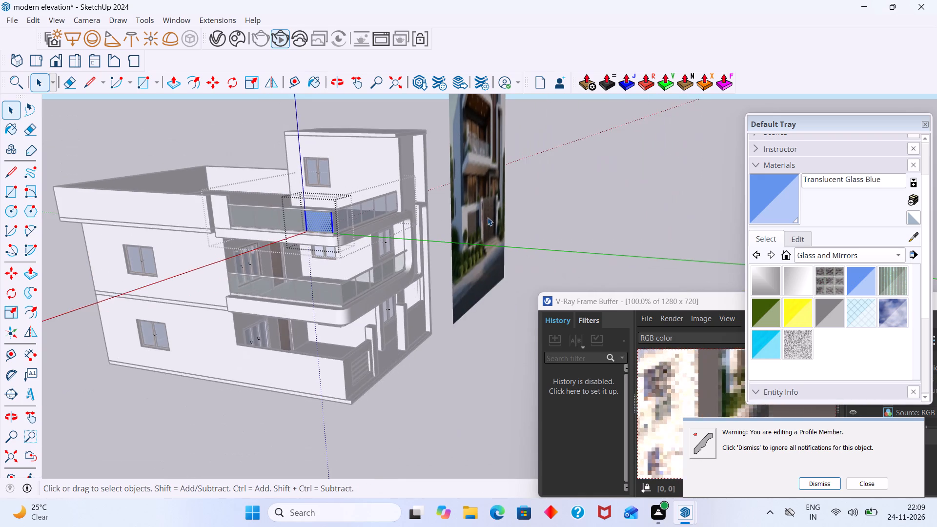
pyautogui.click(556, 193)
# Open the second side pane from the corner of the roof-terrace railing, paint it with Translucent Glass Blue, and leave the pane.
pyautogui.scroll(13, 350, 211)
pyautogui.tripleClick(246, 224)
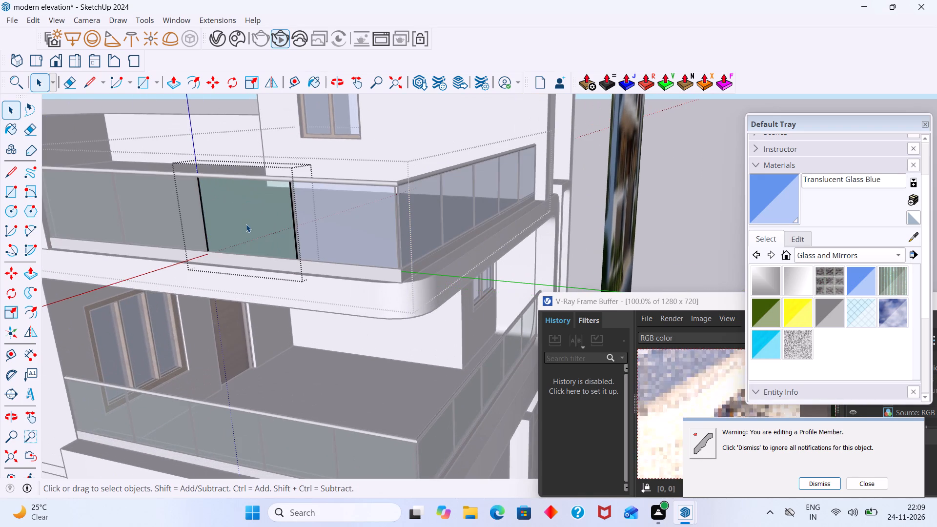
pyautogui.click(754, 203)
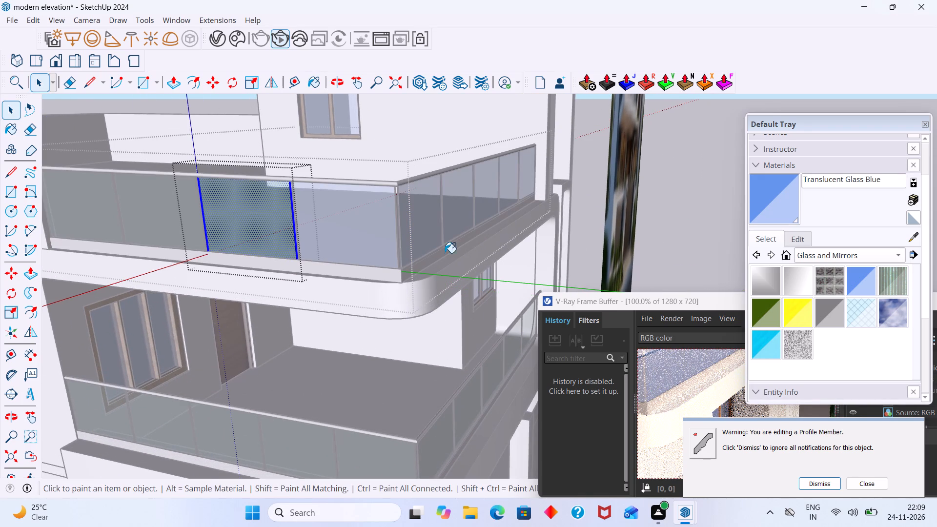
pyautogui.click(276, 229)
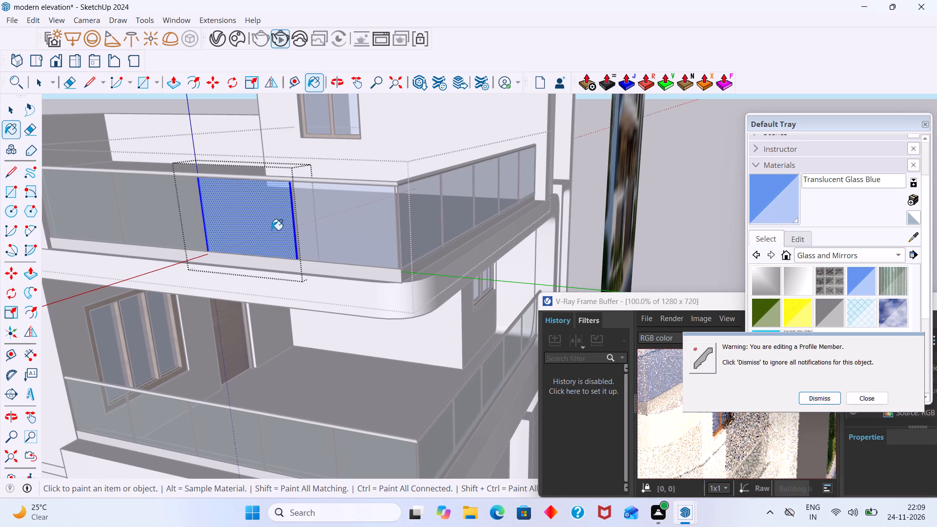
pyautogui.press('space')
pyautogui.scroll(-16, 264, 242)
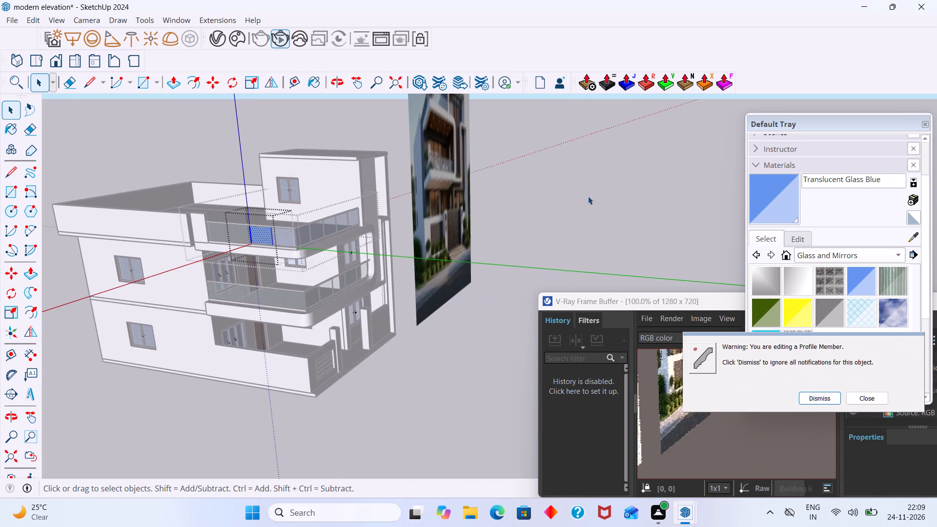
pyautogui.click(588, 196)
# Open the third side pane of the roof-terrace railing from the terrace side, paint it with Translucent Glass Blue, and leave the pane.
pyautogui.scroll(5, 293, 215)
pyautogui.moveTo(246, 241); pyautogui.dragTo(516, 313, button='middle')
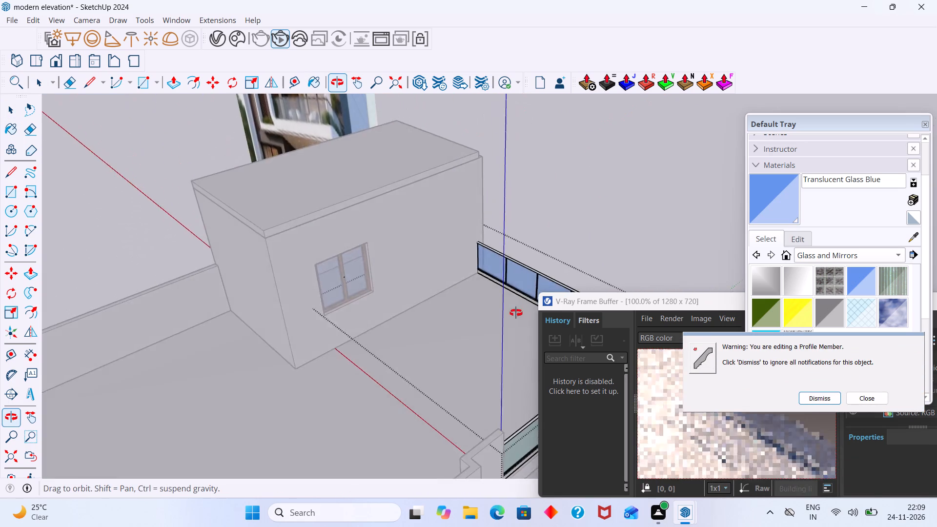
pyautogui.moveTo(516, 313); pyautogui.dragTo(584, 239, button='middle')
pyautogui.keyDown('shift'); pyautogui.moveTo(517, 233); pyautogui.dragTo(144, 210, button='middle'); pyautogui.keyUp('shift')
pyautogui.moveTo(143, 210); pyautogui.dragTo(382, 194, button='middle')
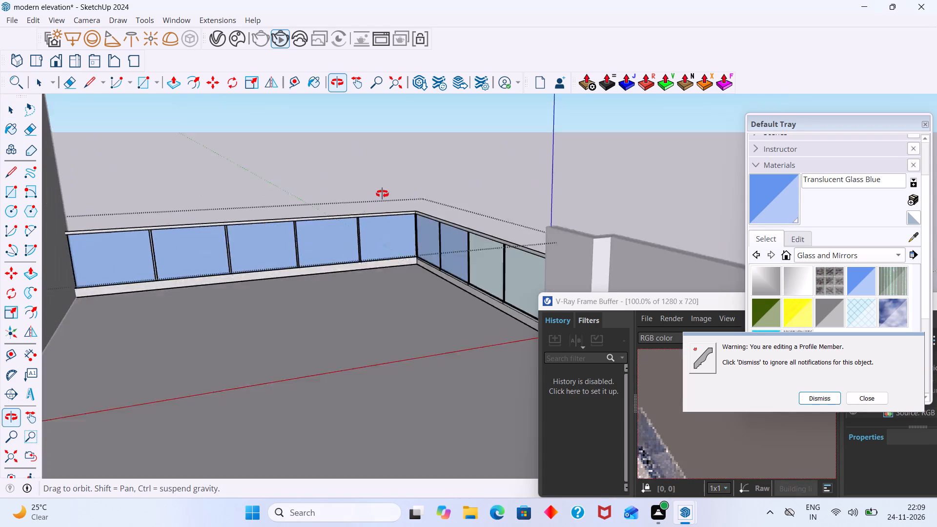
pyautogui.moveTo(382, 194); pyautogui.dragTo(388, 191, button='middle')
pyautogui.scroll(11, 451, 195)
pyautogui.doubleClick(516, 240)
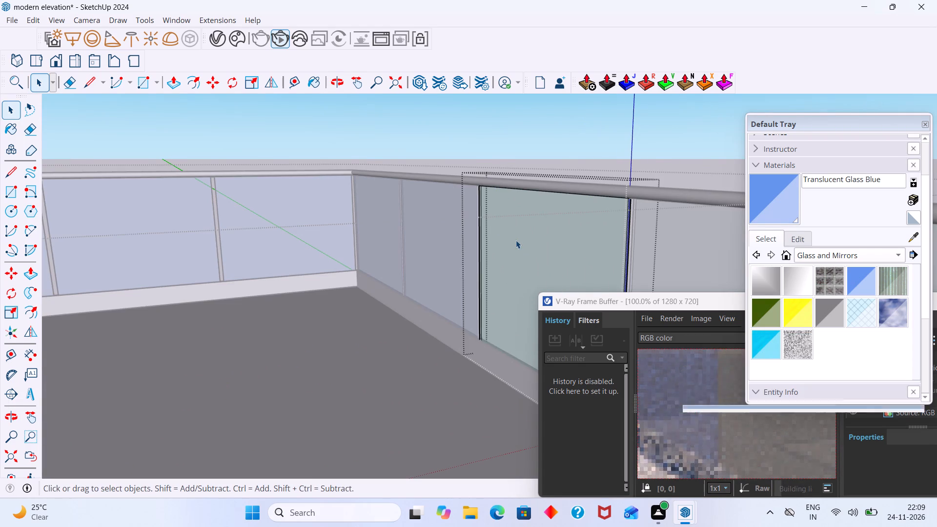
pyautogui.doubleClick(516, 240)
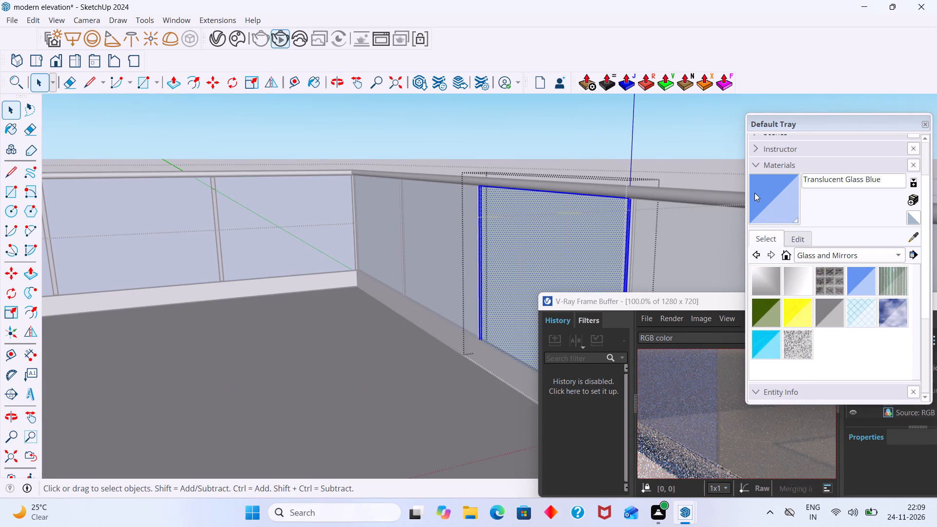
pyautogui.click(754, 193)
pyautogui.click(570, 239)
pyautogui.scroll(-12, 528, 224)
pyautogui.moveTo(484, 209); pyautogui.dragTo(311, 207, button='middle')
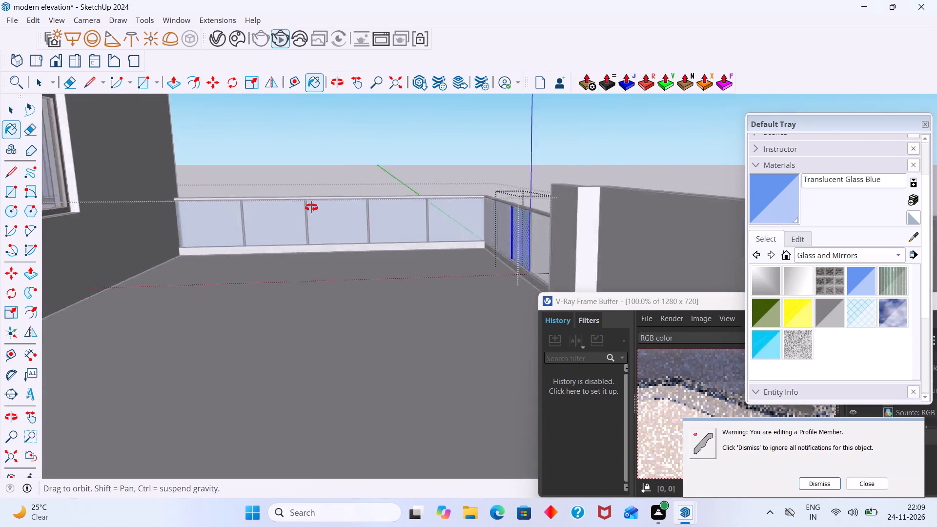
pyautogui.moveTo(311, 207); pyautogui.dragTo(133, 202, button='middle')
pyautogui.scroll(-10, 131, 201)
pyautogui.moveTo(130, 200); pyautogui.dragTo(63, 185, button='middle')
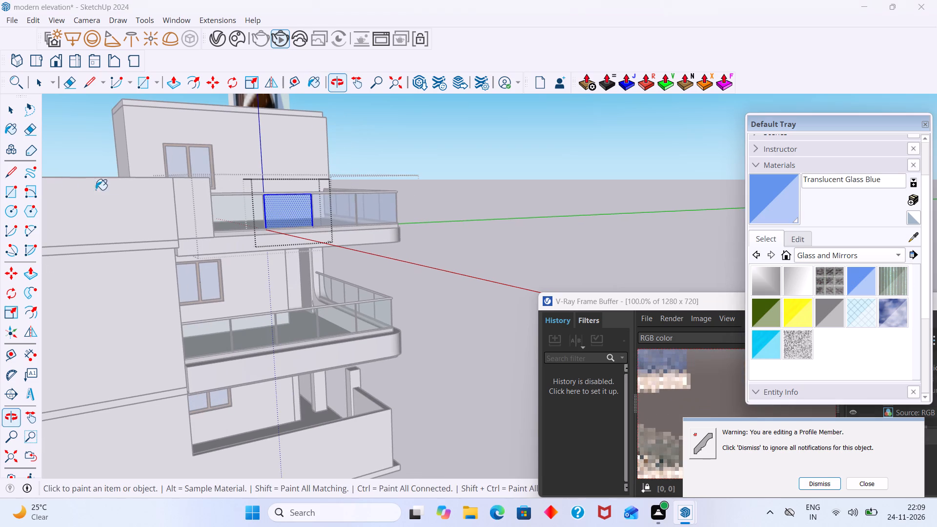
pyautogui.press('space')
pyautogui.click(491, 158)
# Open the last side pane of the roof-terrace railing beside the parapet, paint it with Translucent Glass Blue, and leave the pane.
pyautogui.scroll(4, 145, 264)
pyautogui.scroll(5, 204, 216)
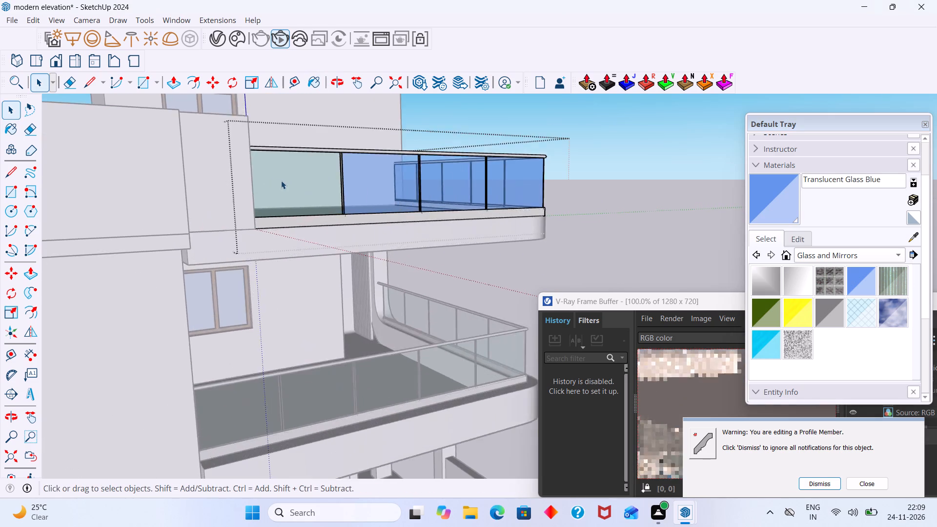
pyautogui.scroll(5, 281, 181)
pyautogui.tripleClick(299, 169)
pyautogui.click(764, 195)
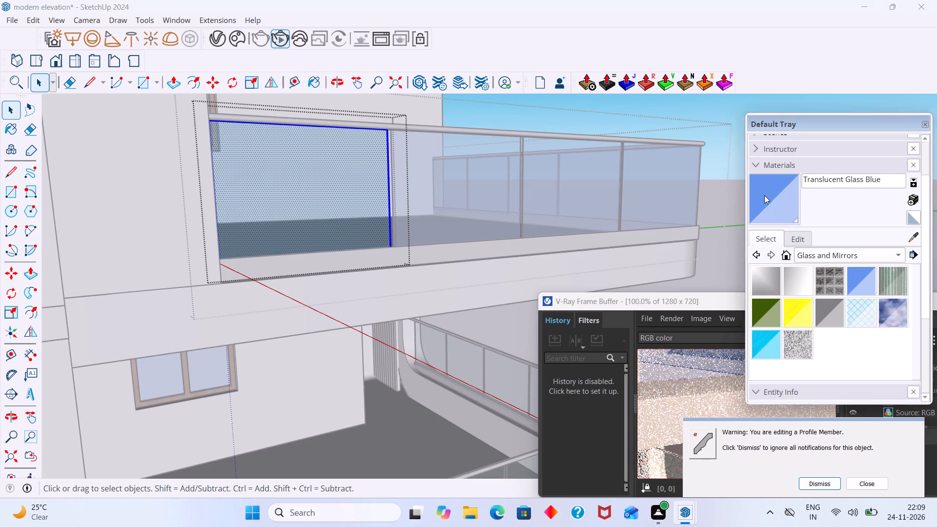
pyautogui.click(384, 174)
pyautogui.press('space')
pyautogui.scroll(-6, 331, 161)
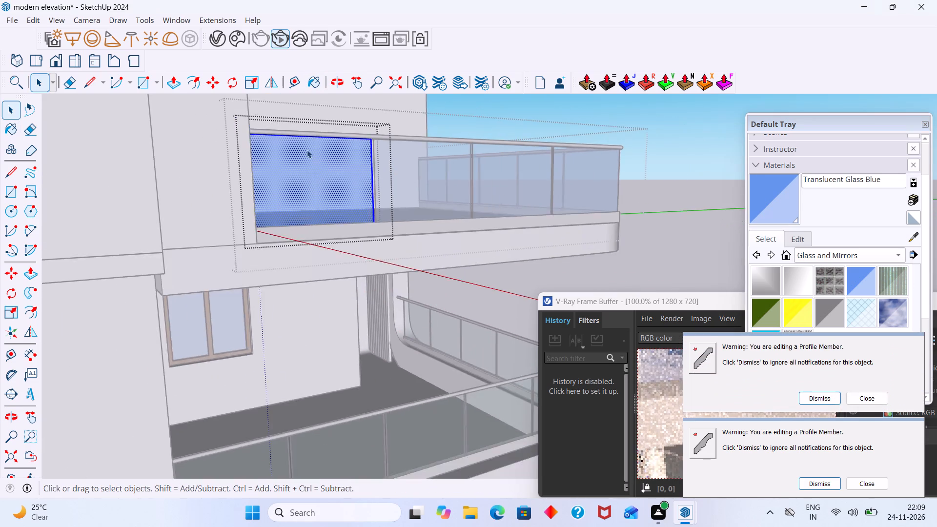
pyautogui.scroll(-12, 307, 150)
pyautogui.click(493, 140)
# Check the roof-terrace railing's glass panes from outside and from the terrace side, and leave the railing group.
pyautogui.moveTo(470, 145); pyautogui.dragTo(279, 250, button='middle')
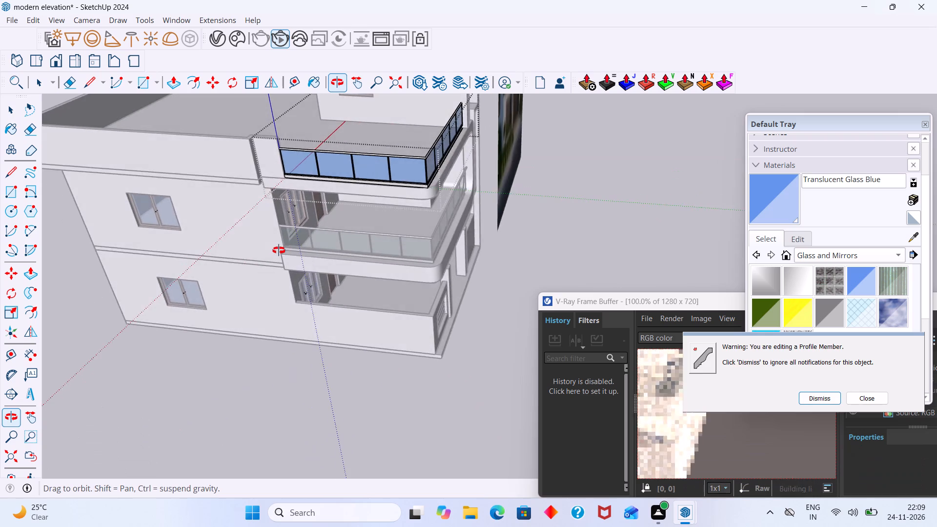
pyautogui.moveTo(279, 250); pyautogui.dragTo(733, 224, button='middle')
pyautogui.scroll(2, 558, 241)
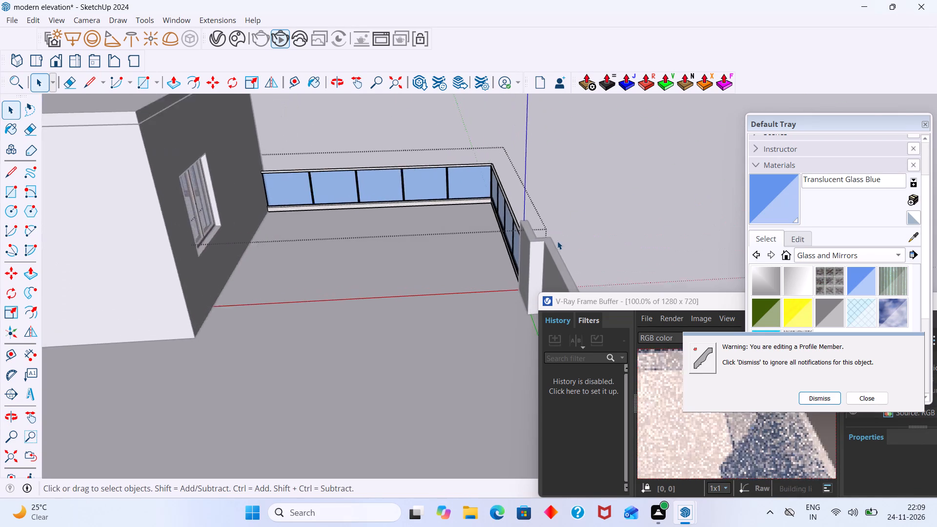
pyautogui.scroll(12, 557, 241)
pyautogui.scroll(-17, 520, 150)
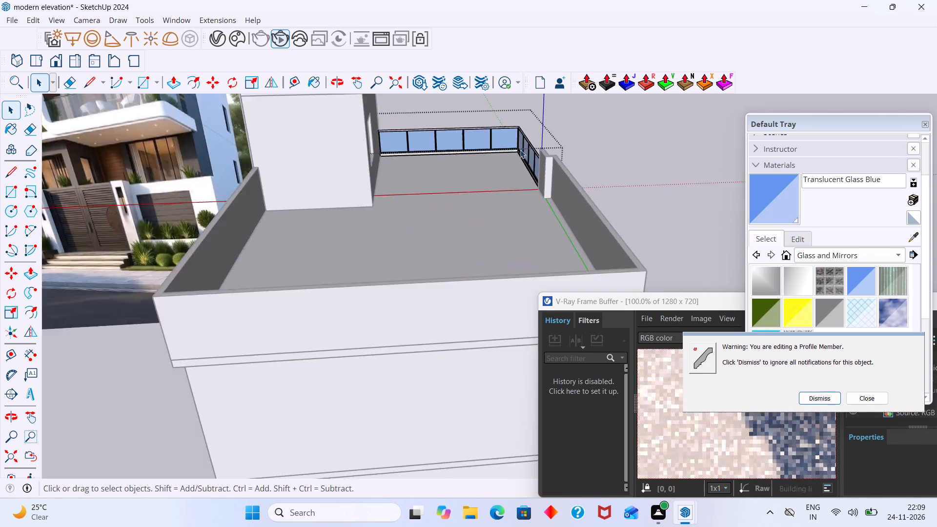
pyautogui.scroll(-4, 520, 150)
pyautogui.moveTo(520, 149); pyautogui.dragTo(104, 191, button='middle')
pyautogui.scroll(-16, 123, 189)
pyautogui.click(443, 195)
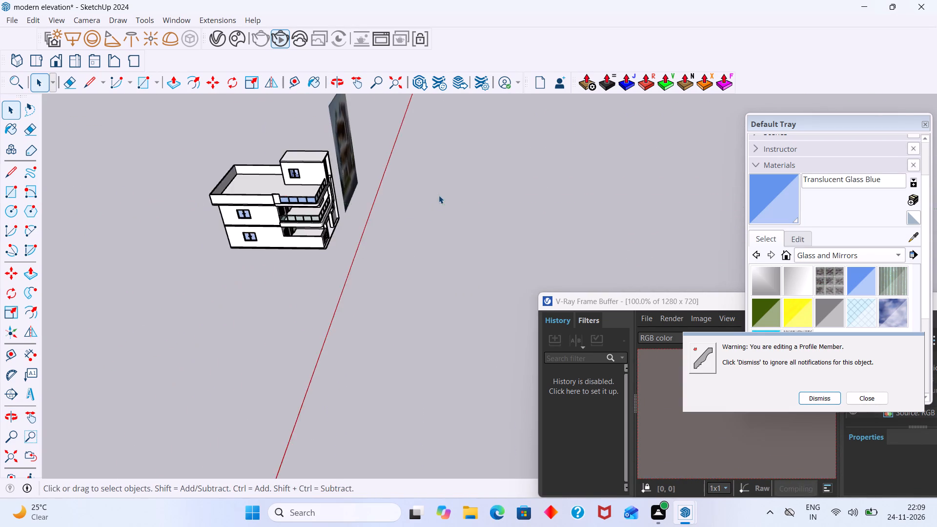
# Open the first-floor balcony's glass railing group for editing at its front corner.
pyautogui.moveTo(395, 203); pyautogui.dragTo(199, 179, button='middle')
pyautogui.scroll(18, 381, 211)
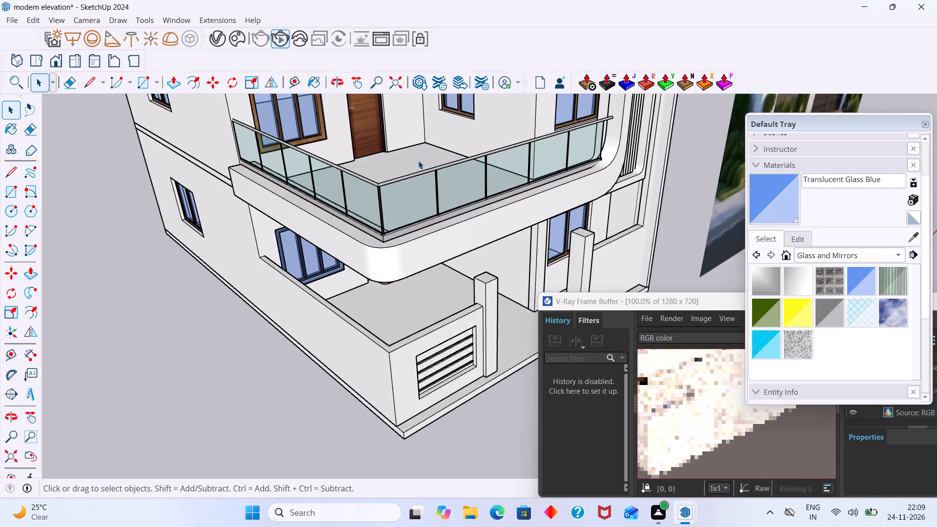
pyautogui.scroll(7, 418, 161)
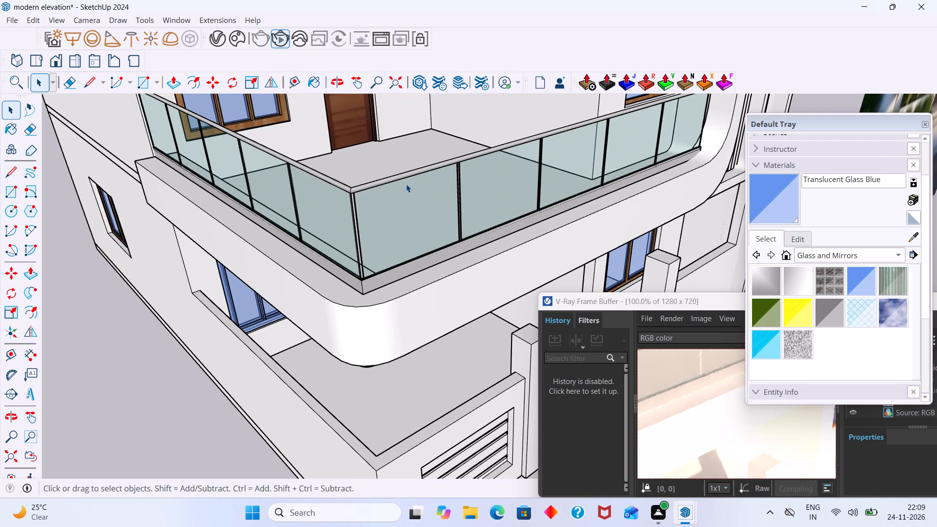
pyautogui.scroll(-13, 394, 187)
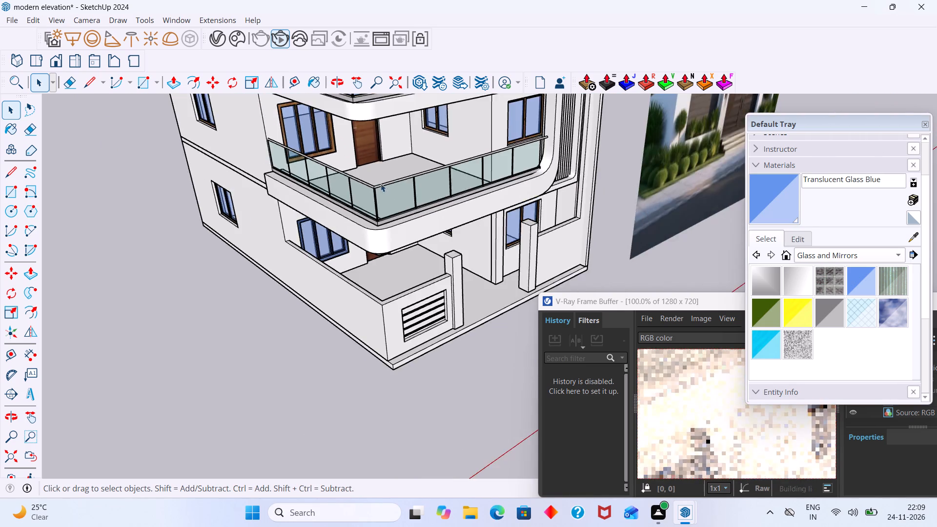
pyautogui.scroll(-3, 381, 183)
pyautogui.moveTo(409, 295); pyautogui.dragTo(361, 293, button='middle')
pyautogui.scroll(17, 414, 188)
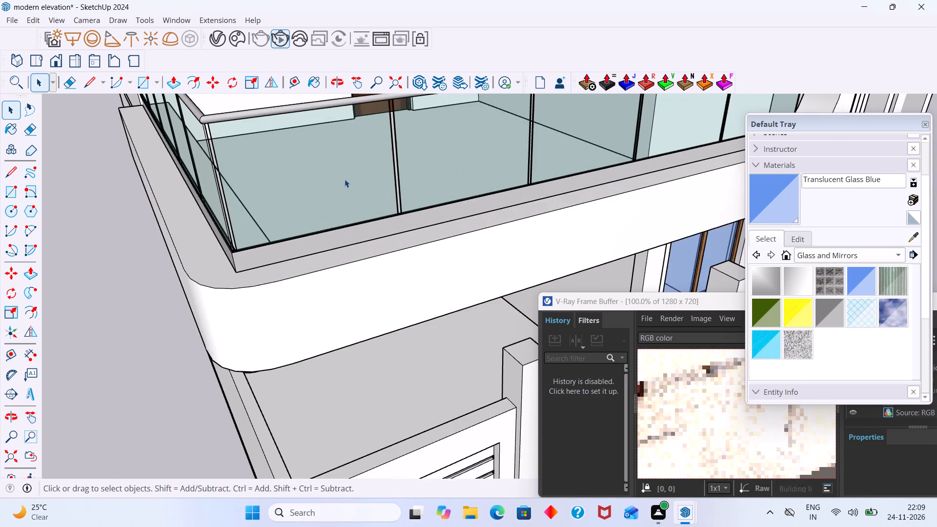
pyautogui.scroll(3, 345, 179)
pyautogui.tripleClick(345, 179)
pyautogui.click(345, 179)
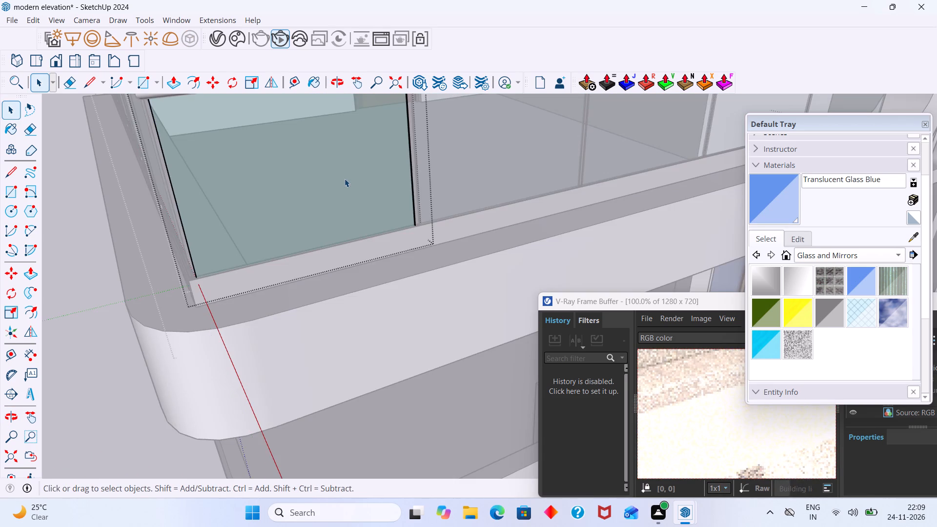
pyautogui.scroll(-16, 345, 179)
pyautogui.click(49, 352)
pyautogui.scroll(10, 326, 216)
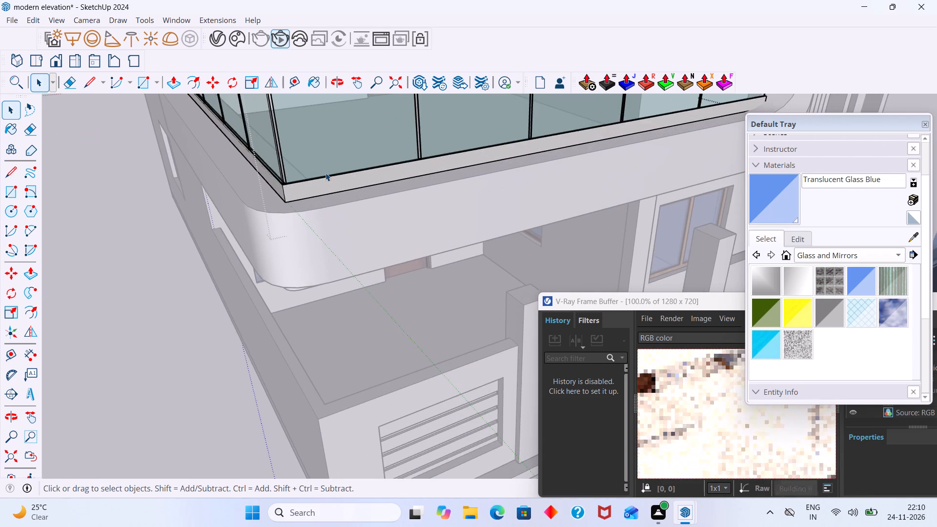
# Open the front pane beside the first-floor balcony railing's corner, paint it with Translucent Glass Blue, and leave the pane.
pyautogui.doubleClick(327, 148)
pyautogui.scroll(-8, 332, 146)
pyautogui.tripleClick(333, 143)
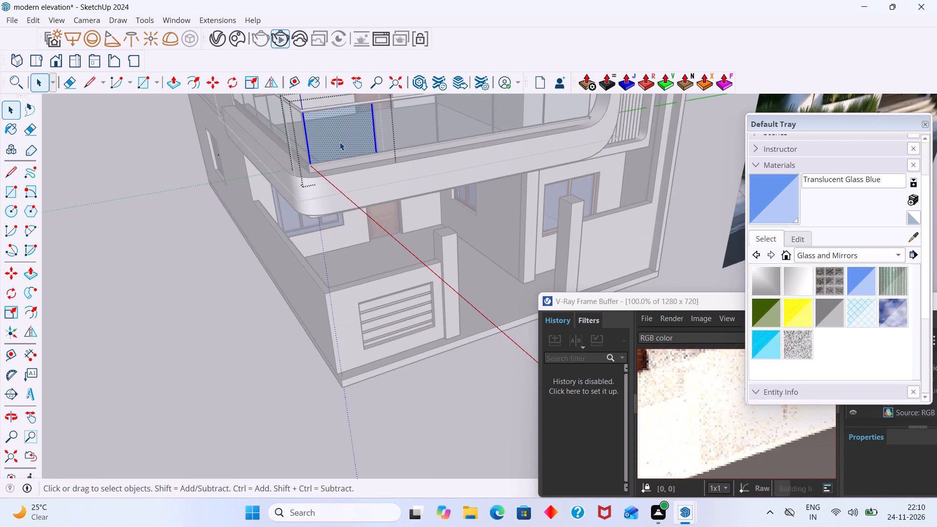
pyautogui.click(754, 210)
pyautogui.click(330, 136)
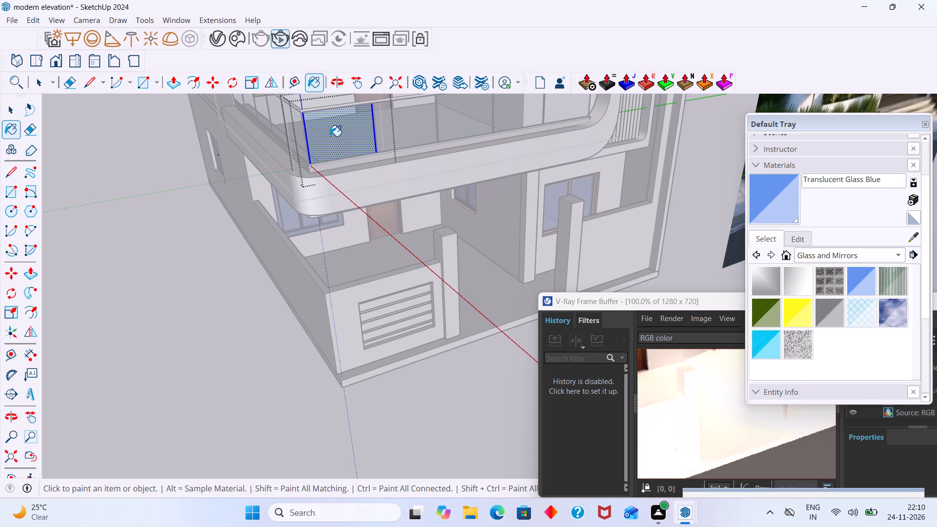
pyautogui.press('space')
pyautogui.click(179, 254)
# Open the first side pane at the corner of the first-floor balcony railing, paint it with Translucent Glass Blue, and leave the pane.
pyautogui.scroll(3, 300, 164)
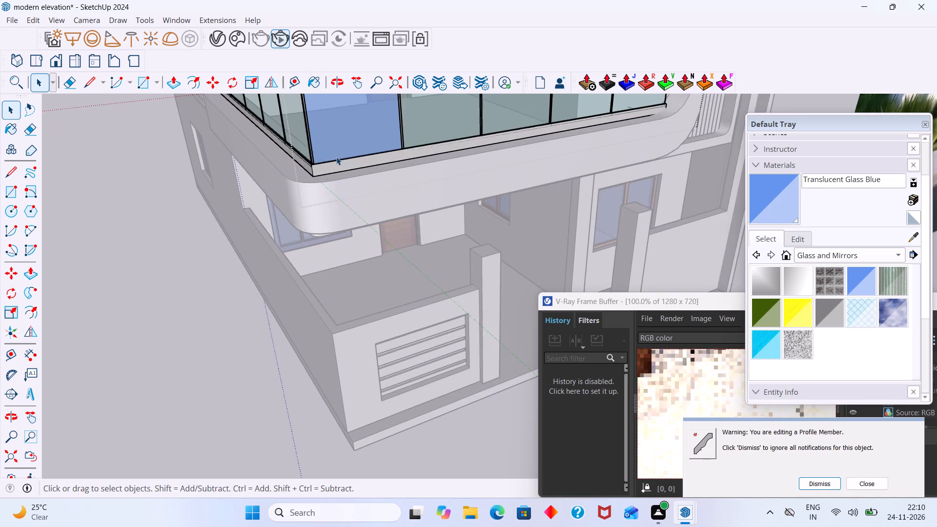
pyautogui.moveTo(336, 157); pyautogui.dragTo(466, 165, button='middle')
pyautogui.scroll(-7, 463, 164)
pyautogui.tripleClick(456, 156)
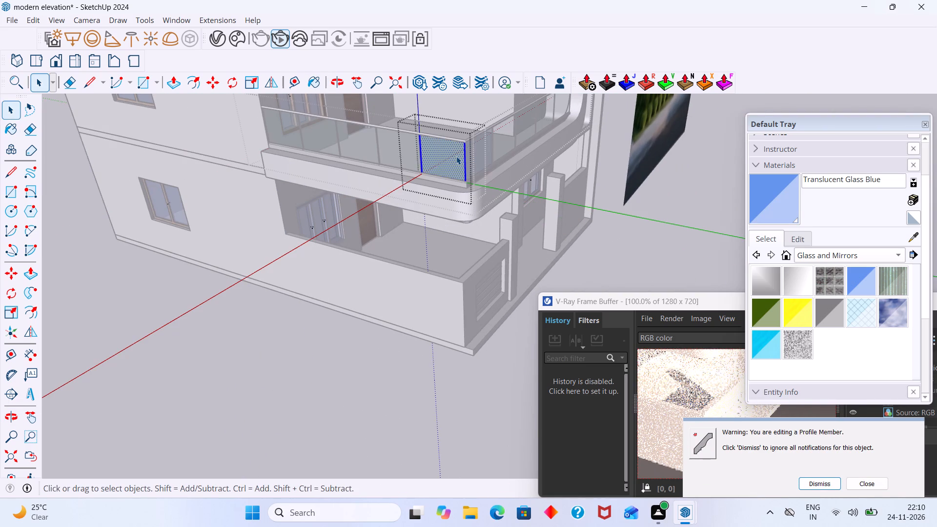
pyautogui.click(456, 156)
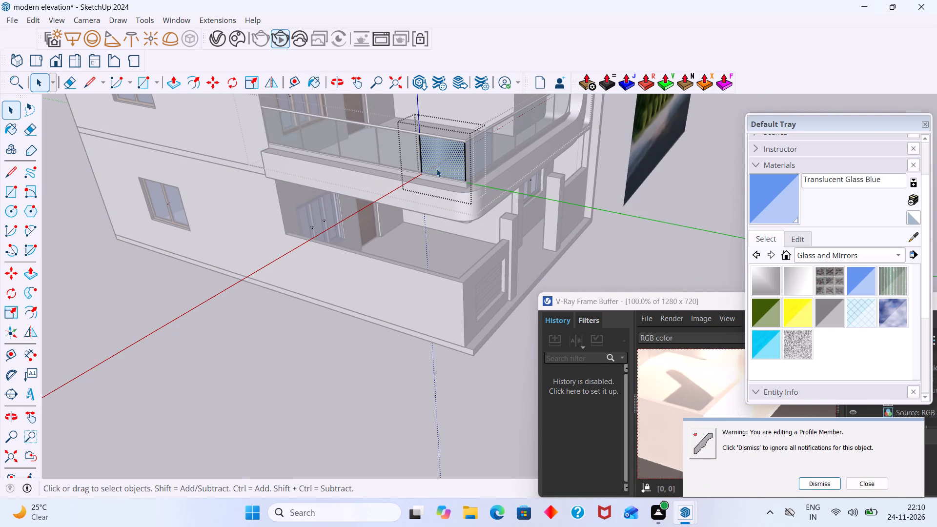
pyautogui.tripleClick(438, 164)
pyautogui.click(760, 207)
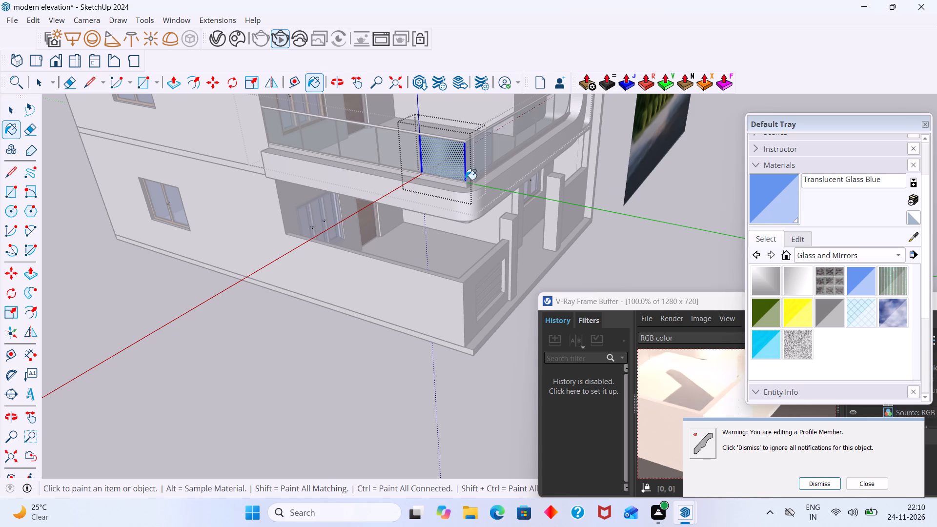
pyautogui.click(443, 158)
pyautogui.press('space')
pyautogui.click(234, 322)
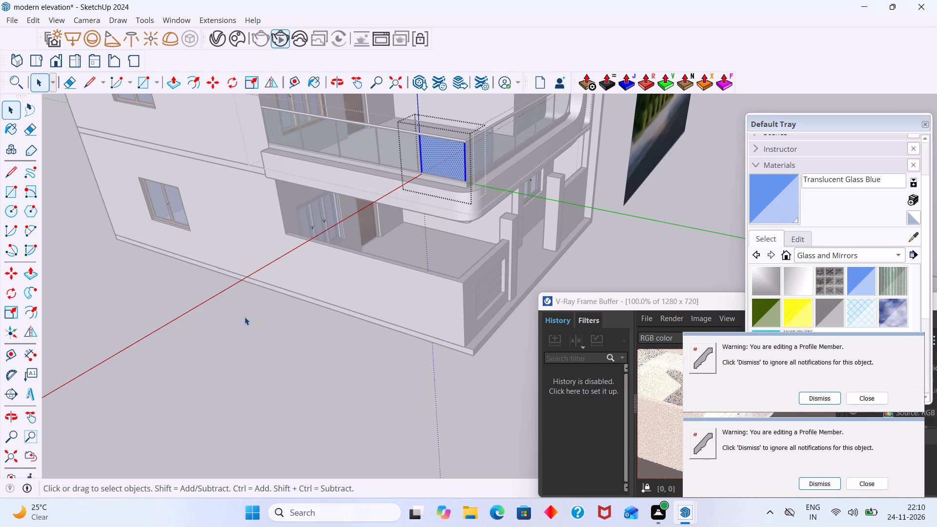
# Open the second side pane from the corner of the first-floor balcony railing, paint it with Translucent Glass Blue, and leave the pane.
pyautogui.scroll(13, 453, 144)
pyautogui.moveTo(468, 150); pyautogui.dragTo(374, 177, button='middle')
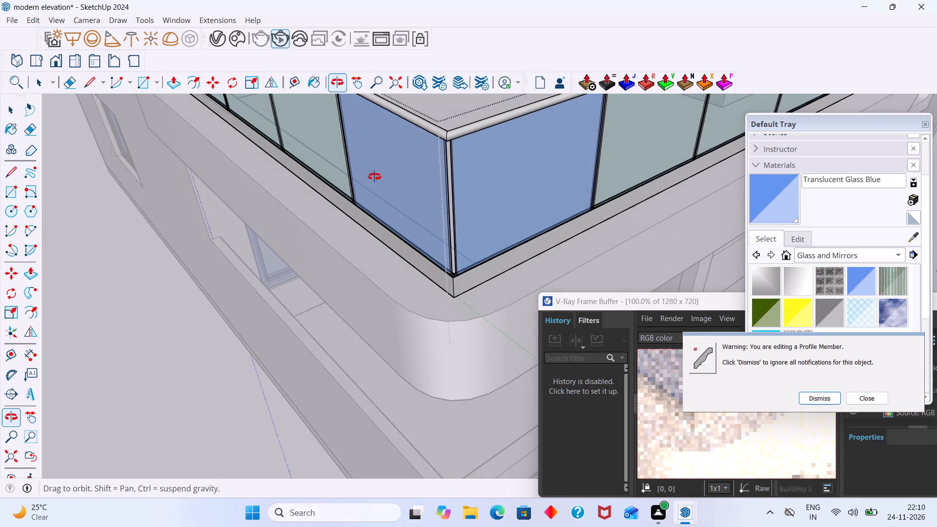
pyautogui.moveTo(374, 177); pyautogui.dragTo(431, 150, button='middle')
pyautogui.scroll(-15, 431, 150)
pyautogui.moveTo(404, 175); pyautogui.dragTo(459, 164, button='middle')
pyautogui.scroll(3, 396, 168)
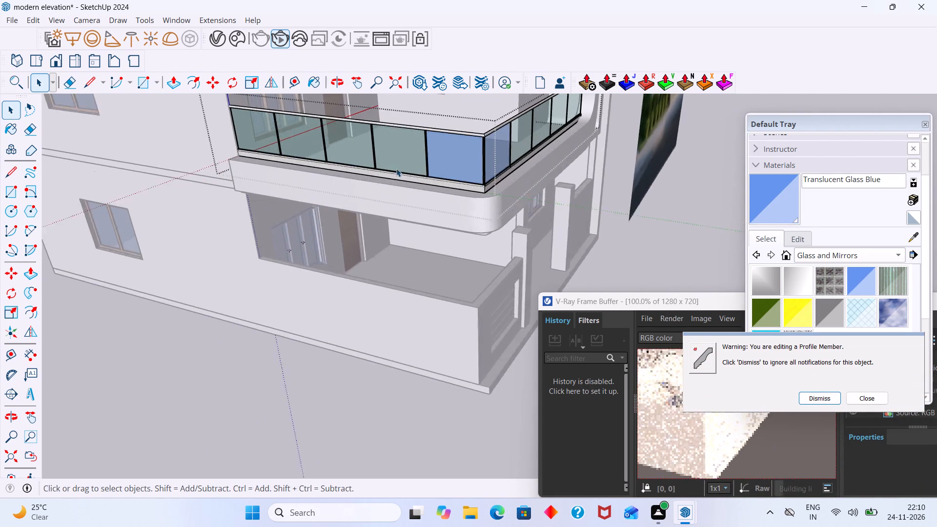
pyautogui.scroll(8, 396, 168)
pyautogui.tripleClick(387, 142)
pyautogui.click(386, 142)
pyautogui.doubleClick(386, 142)
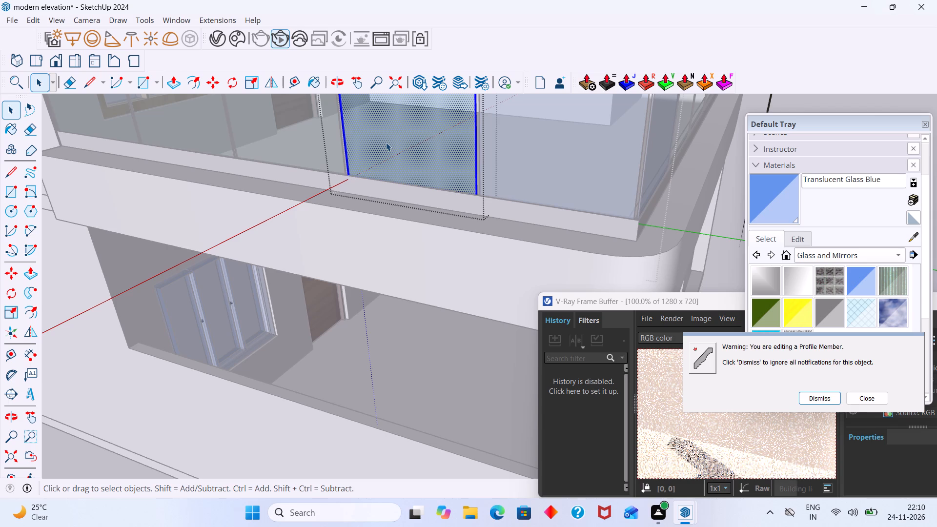
pyautogui.click(763, 199)
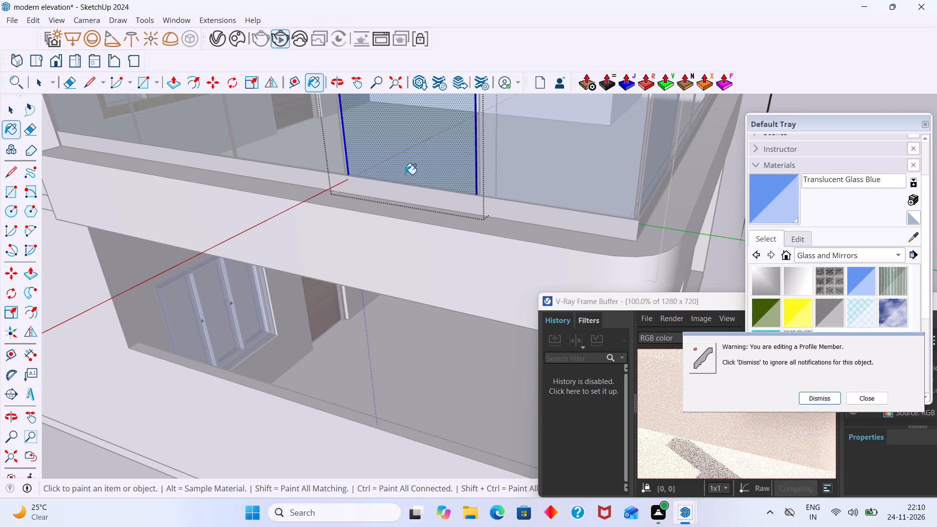
pyautogui.click(405, 170)
pyautogui.press('space')
pyautogui.scroll(-16, 396, 161)
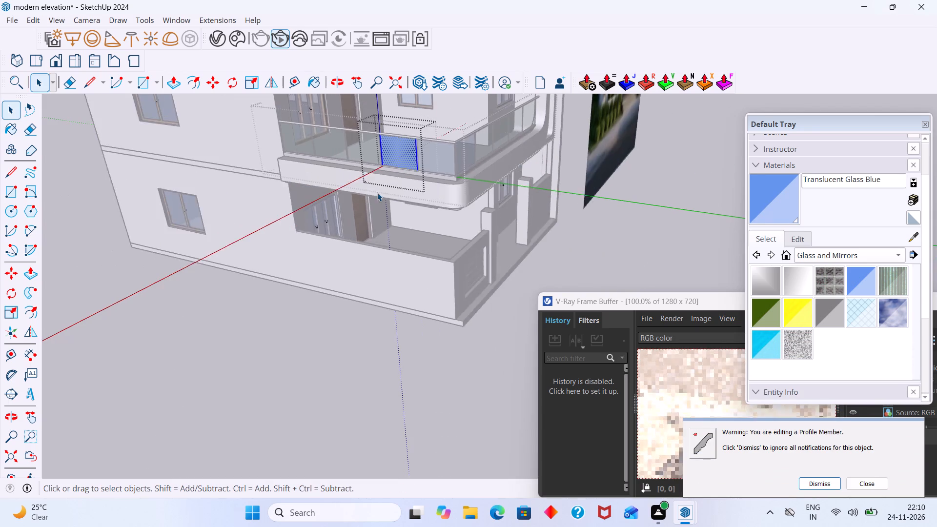
pyautogui.click(326, 303)
# Open the third side pane from the corner of the first-floor balcony railing, paint it with Translucent Glass Blue, and leave the pane.
pyautogui.scroll(5, 356, 160)
pyautogui.moveTo(371, 154); pyautogui.dragTo(426, 148, button='middle')
pyautogui.scroll(1, 411, 145)
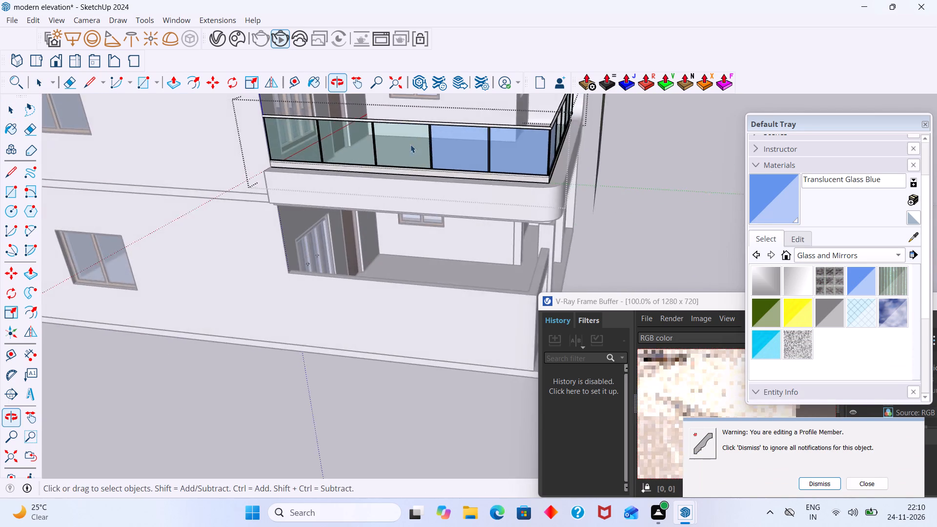
pyautogui.scroll(9, 410, 144)
pyautogui.tripleClick(394, 141)
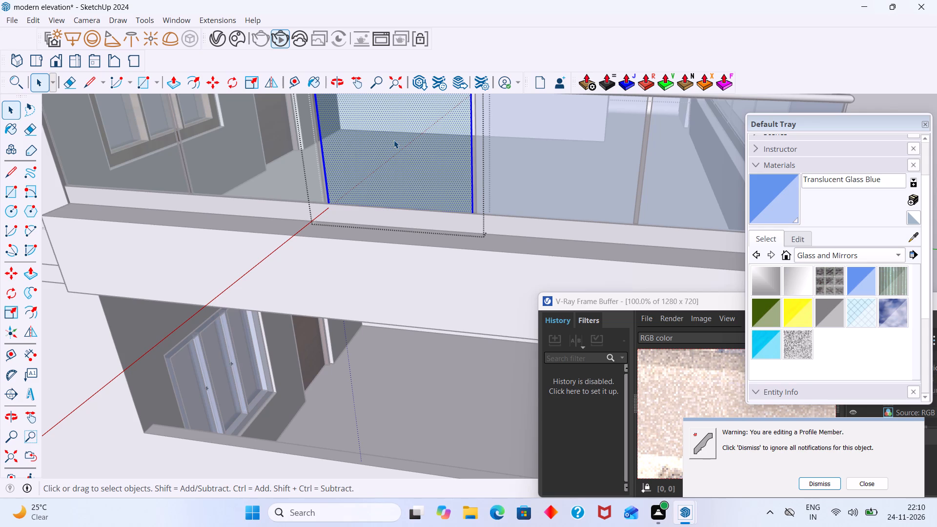
pyautogui.click(774, 192)
pyautogui.click(465, 181)
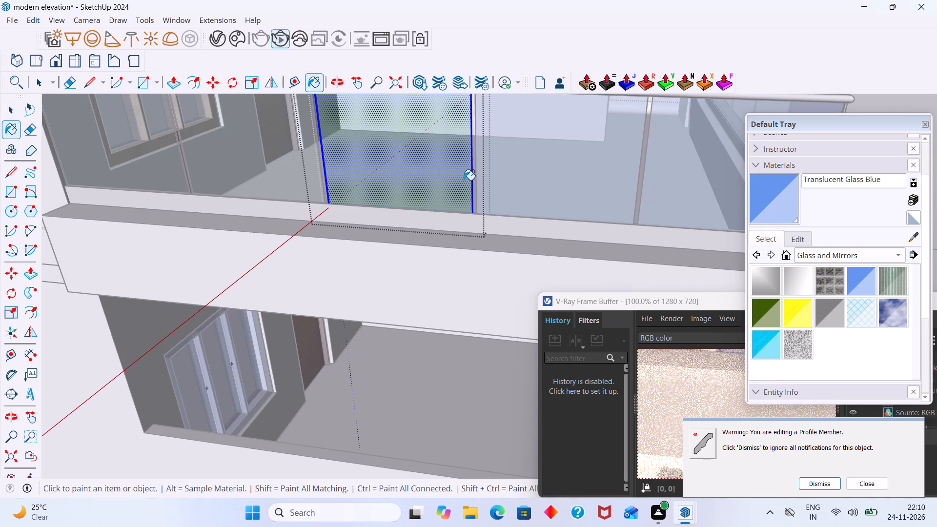
pyautogui.press('space')
pyautogui.scroll(-18, 435, 181)
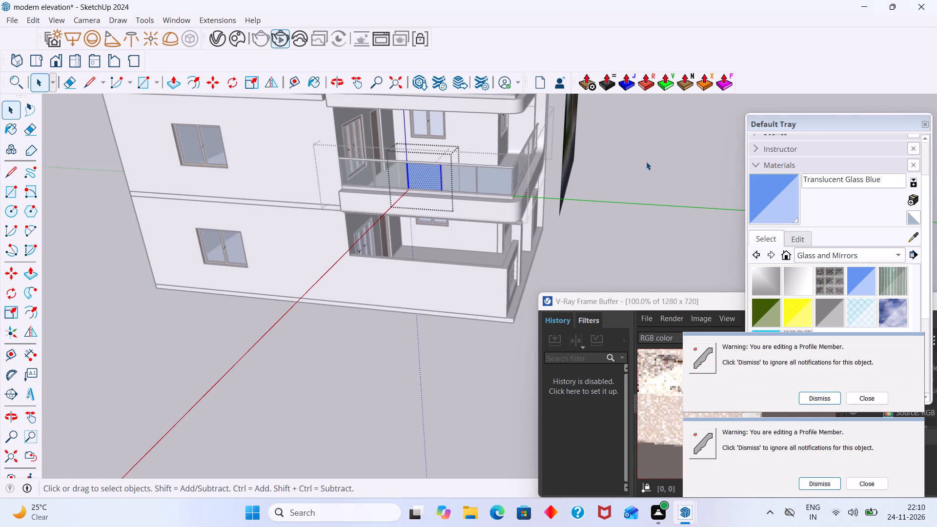
pyautogui.click(646, 161)
# Open the fourth side pane from the corner of the first-floor balcony railing, paint it with Translucent Glass Blue, and leave the pane.
pyautogui.scroll(7, 434, 181)
pyautogui.moveTo(432, 181); pyautogui.dragTo(540, 163, button='middle')
pyautogui.scroll(7, 421, 174)
pyautogui.tripleClick(421, 173)
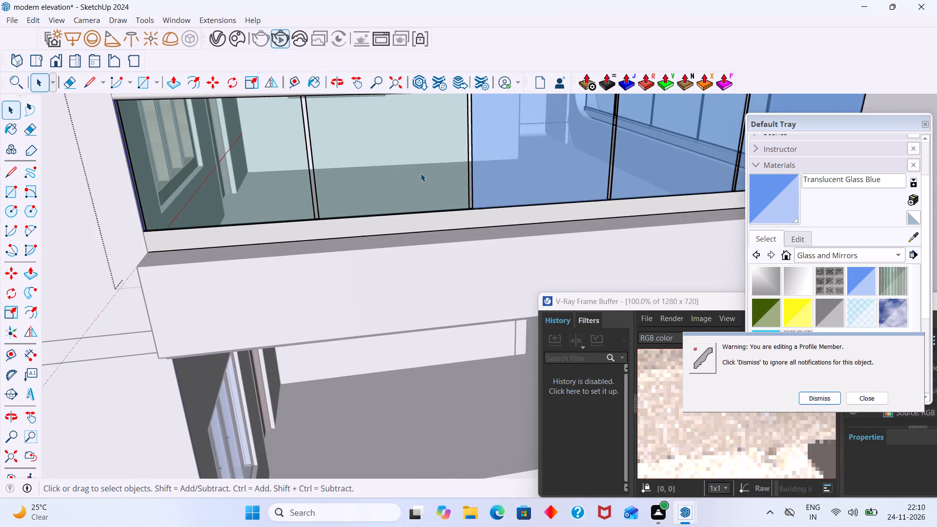
pyautogui.click(421, 173)
pyautogui.click(771, 185)
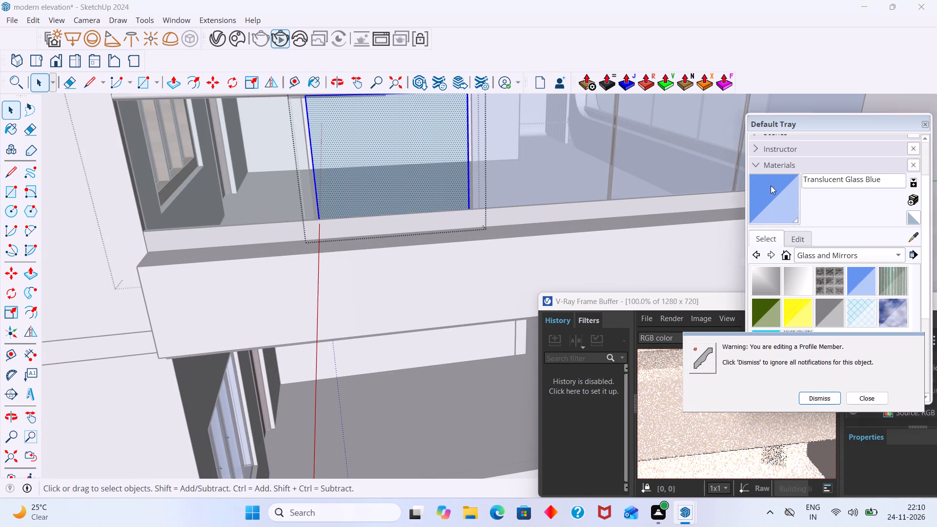
pyautogui.click(387, 169)
pyautogui.scroll(-13, 387, 168)
pyautogui.press('space')
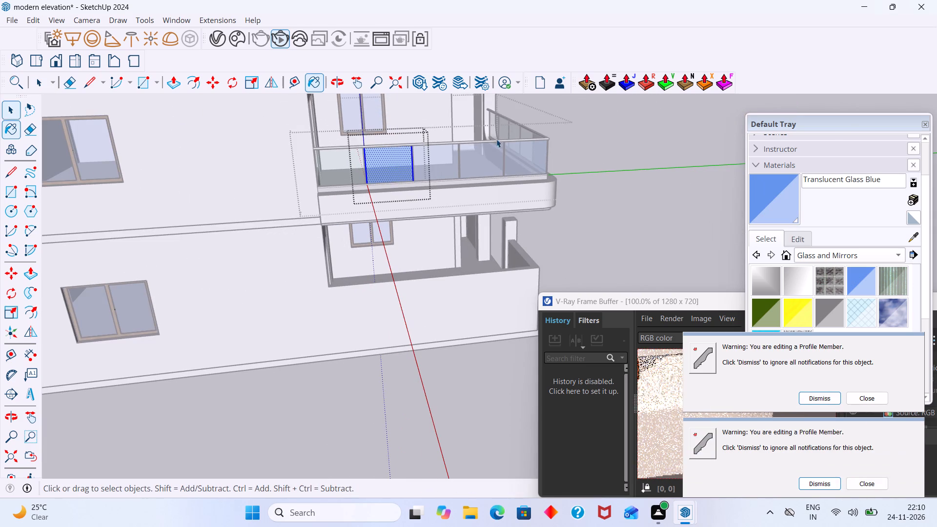
pyautogui.click(640, 133)
# Open the last side pane of the first-floor balcony railing beside the house wall, paint it with Translucent Glass Blue, and leave the pane.
pyautogui.scroll(13, 347, 164)
pyautogui.tripleClick(344, 162)
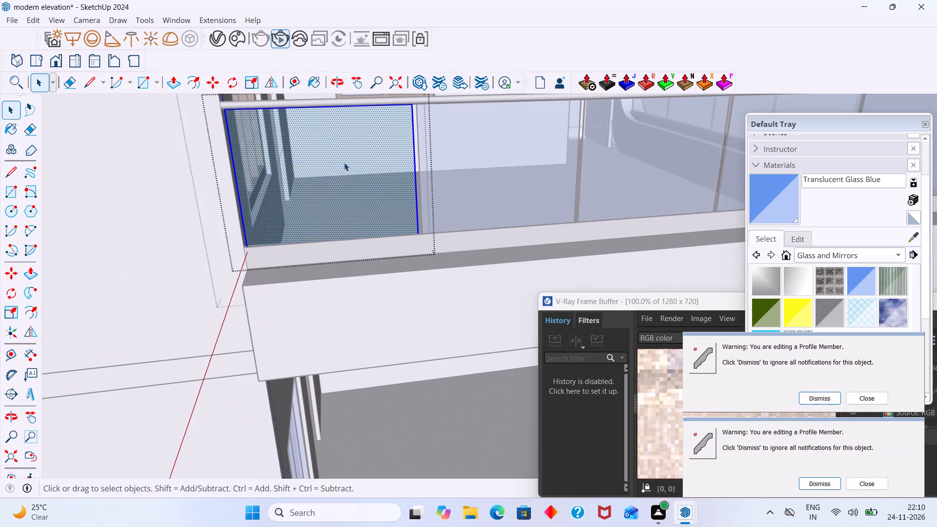
pyautogui.scroll(-2, 344, 162)
pyautogui.click(776, 194)
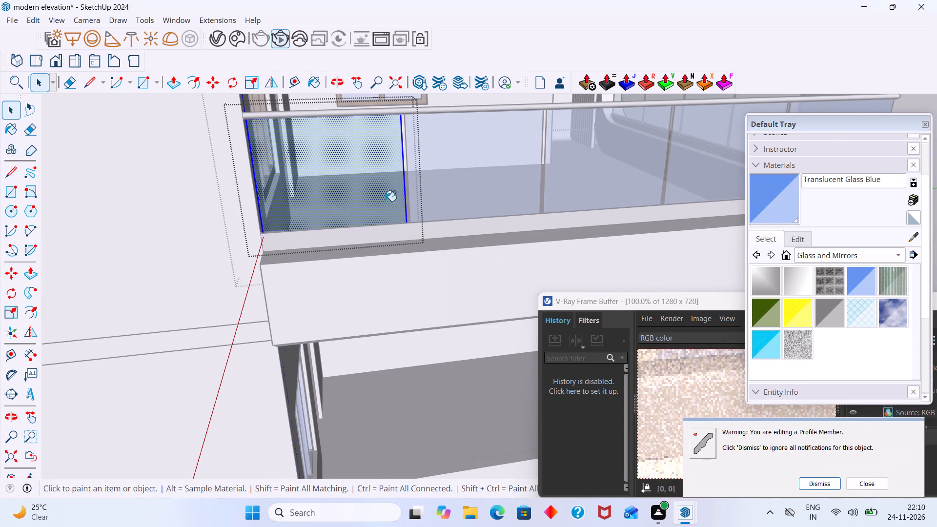
pyautogui.click(329, 185)
pyautogui.press('space')
pyautogui.scroll(-15, 327, 184)
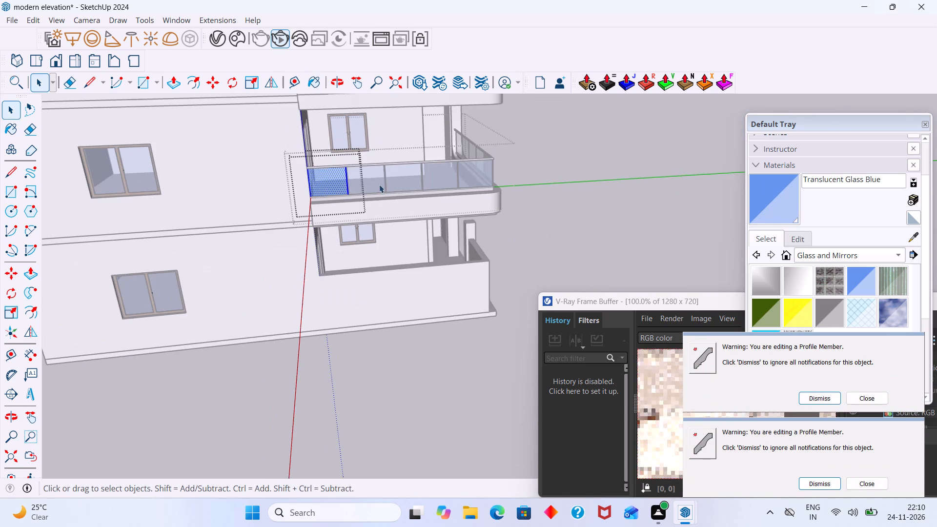
pyautogui.click(601, 157)
# Check the first-floor balcony railing's side panes from outside and above, and leave the railing group.
pyautogui.moveTo(364, 181); pyautogui.dragTo(462, 234, button='middle')
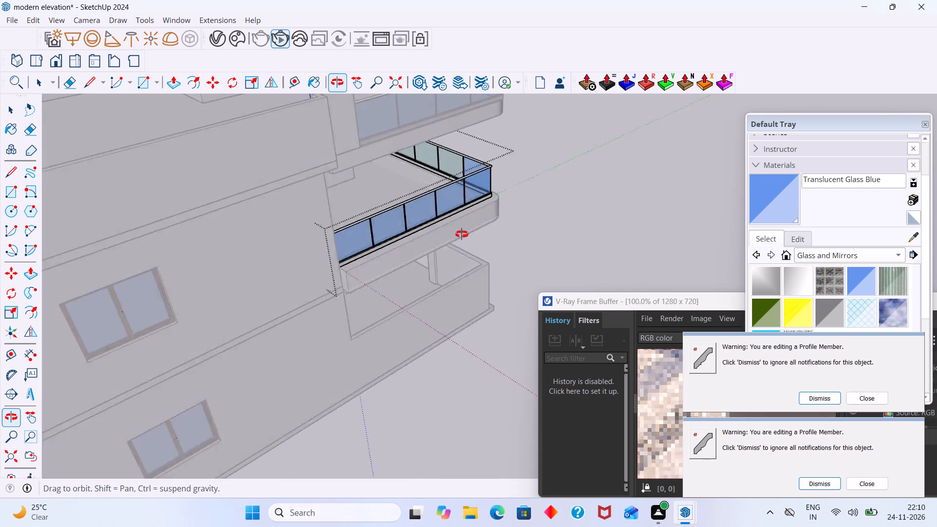
pyautogui.moveTo(462, 234); pyautogui.dragTo(394, 223, button='middle')
pyautogui.scroll(4, 499, 133)
pyautogui.scroll(-1, 499, 132)
pyautogui.scroll(11, 481, 142)
pyautogui.click(608, 110)
pyautogui.scroll(7, 517, 154)
pyautogui.scroll(-9, 458, 169)
pyautogui.moveTo(451, 172); pyautogui.dragTo(413, 133, button='middle')
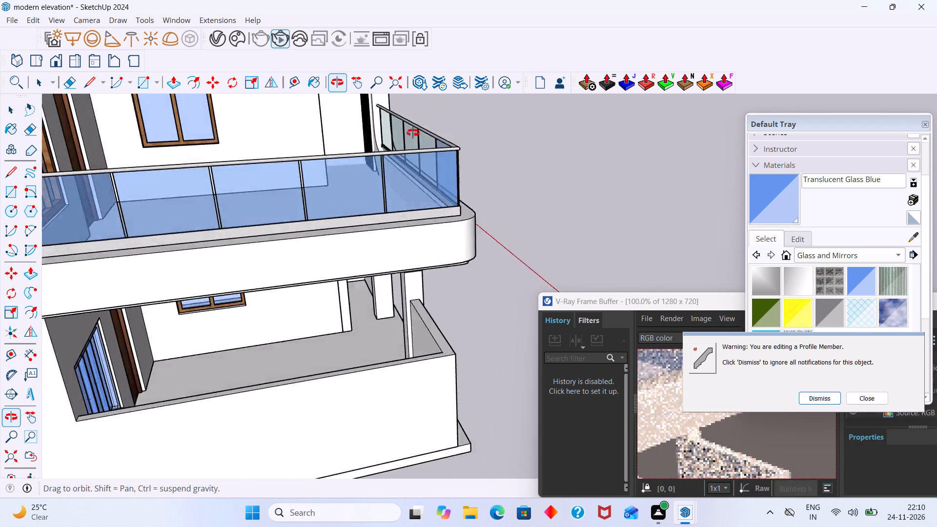
pyautogui.moveTo(413, 133); pyautogui.dragTo(464, 198, button='middle')
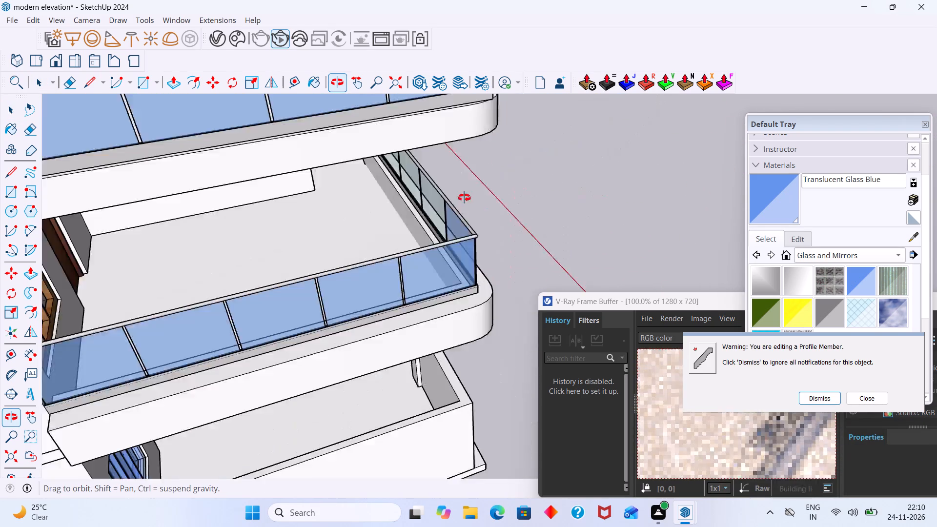
# Open a side pane near the corner of the first-floor balcony railing, paint its inner side with Translucent Glass Blue, and leave the pane.
pyautogui.moveTo(464, 198); pyautogui.dragTo(74, 223, button='middle')
pyautogui.scroll(3, 335, 153)
pyautogui.moveTo(339, 152); pyautogui.dragTo(339, 96, button='middle')
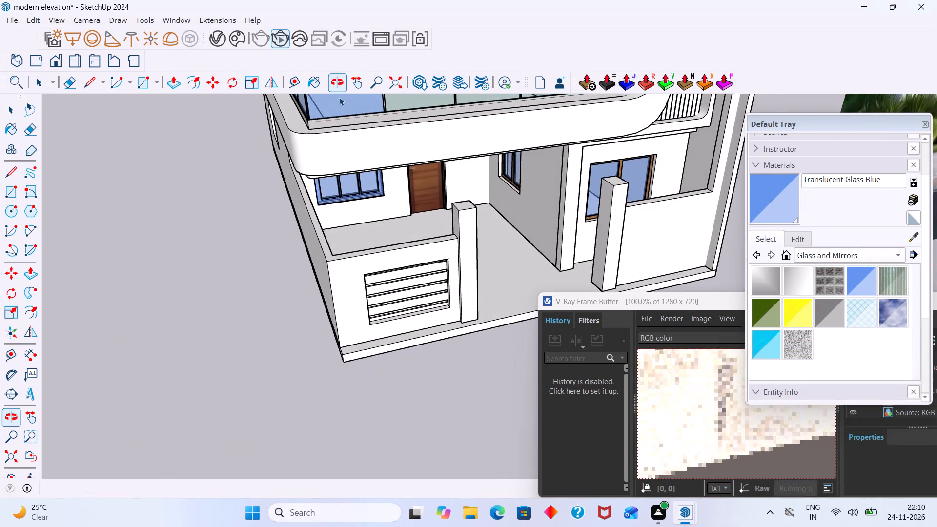
pyautogui.keyDown('shift'); pyautogui.moveTo(340, 180); pyautogui.dragTo(339, 279, button='middle'); pyautogui.keyUp('shift')
pyautogui.moveTo(322, 225); pyautogui.dragTo(216, 197, button='middle')
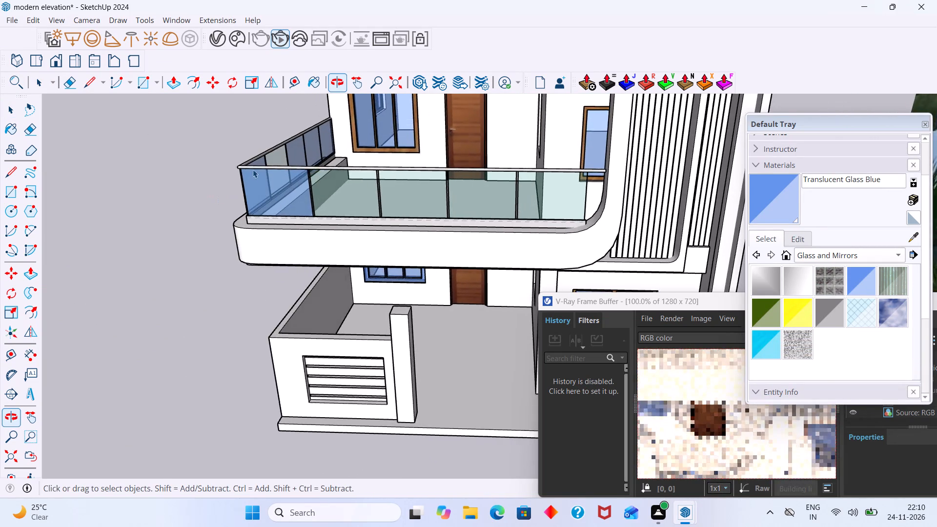
pyautogui.scroll(20, 256, 167)
pyautogui.scroll(1, 256, 167)
pyautogui.tripleClick(286, 156)
pyautogui.click(287, 156)
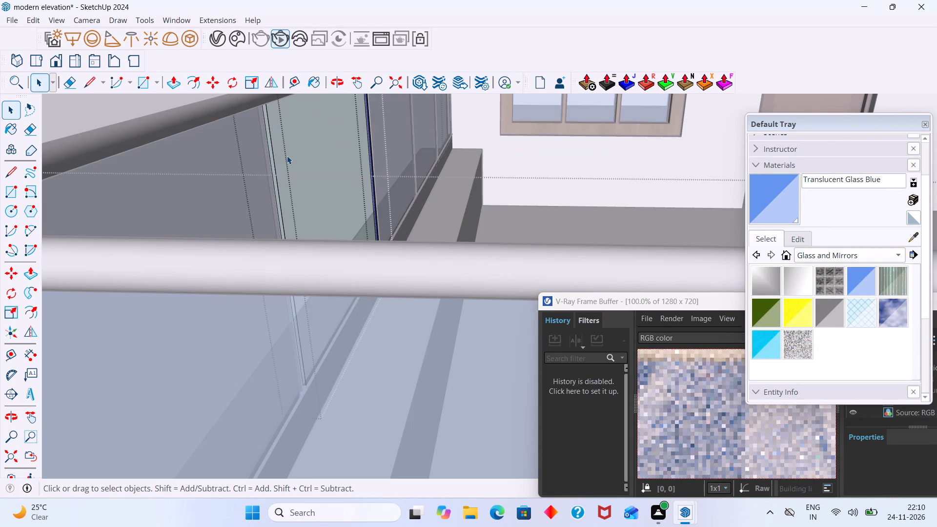
pyautogui.tripleClick(287, 156)
pyautogui.click(763, 210)
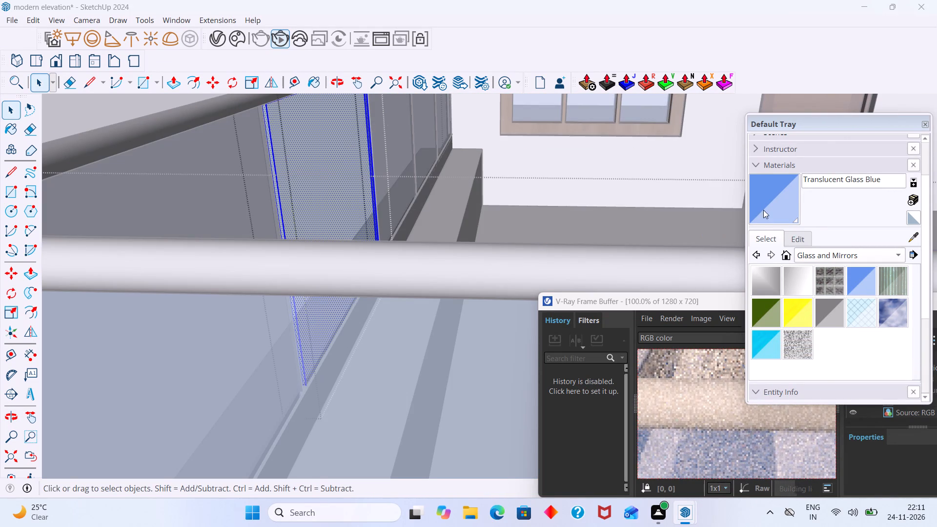
pyautogui.click(293, 183)
pyautogui.press('space')
pyautogui.scroll(-9, 247, 182)
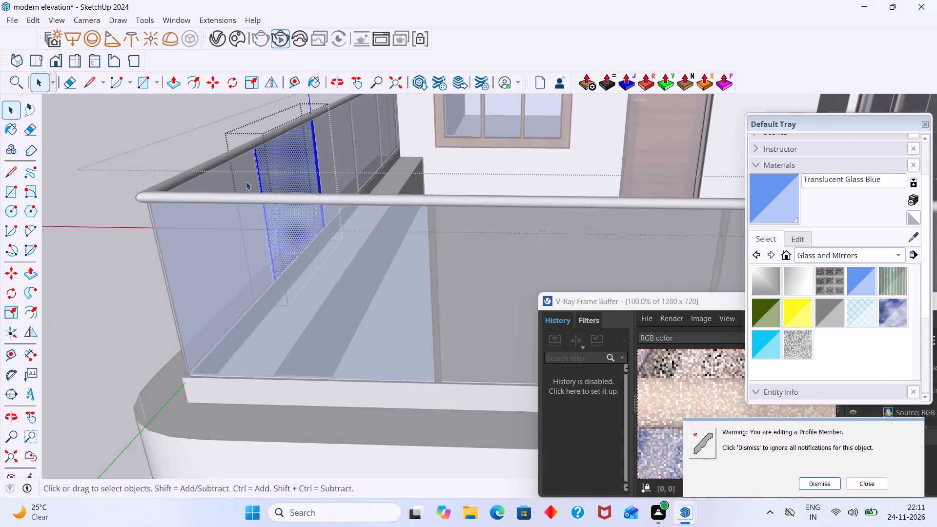
pyautogui.scroll(-10, 246, 182)
pyautogui.click(176, 156)
# Open the second front pane from the corner of the first-floor balcony railing, paint it with Translucent Glass Blue, and leave the pane.
pyautogui.scroll(-5, 193, 156)
pyautogui.moveTo(193, 201); pyautogui.dragTo(200, 196, button='middle')
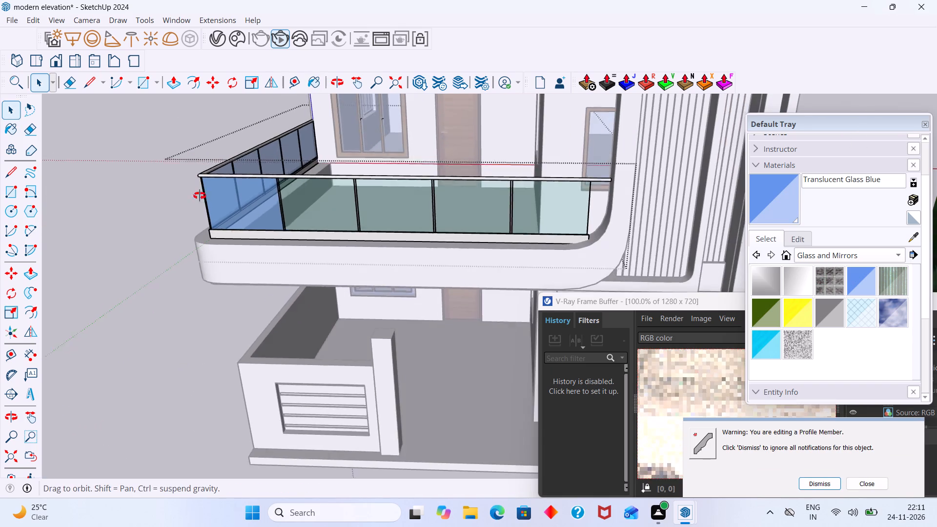
pyautogui.moveTo(200, 196); pyautogui.dragTo(321, 180, button='middle')
pyautogui.scroll(11, 458, 179)
pyautogui.tripleClick(383, 186)
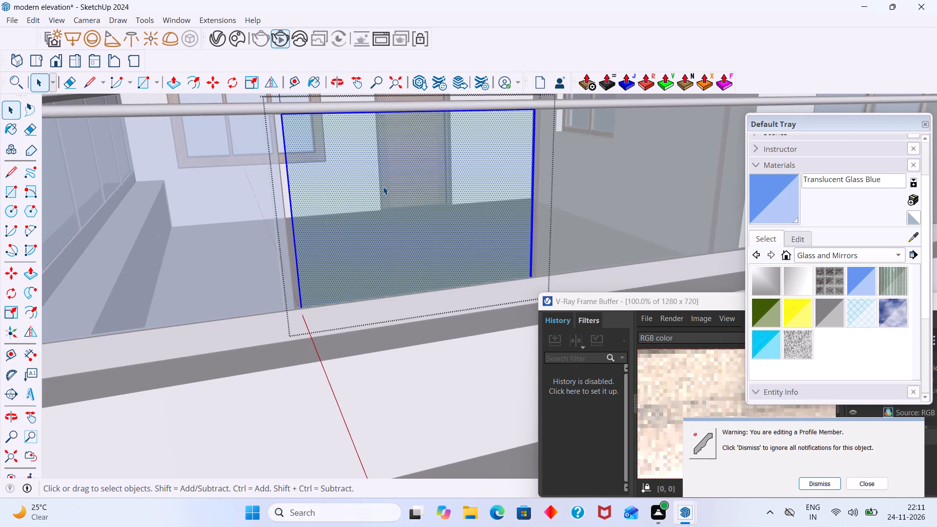
pyautogui.click(383, 186)
pyautogui.click(773, 195)
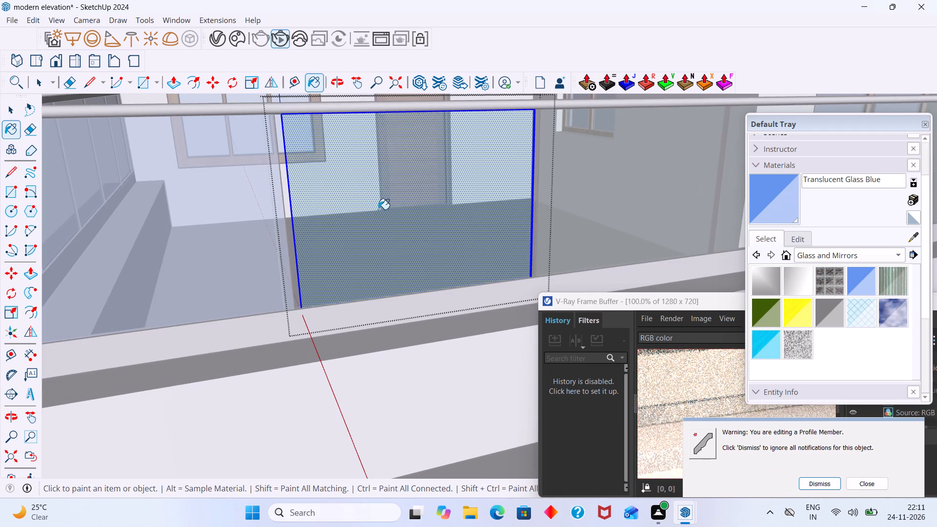
pyautogui.click(367, 208)
pyautogui.scroll(-8, 364, 208)
pyautogui.moveTo(351, 204); pyautogui.dragTo(640, 228, button='middle')
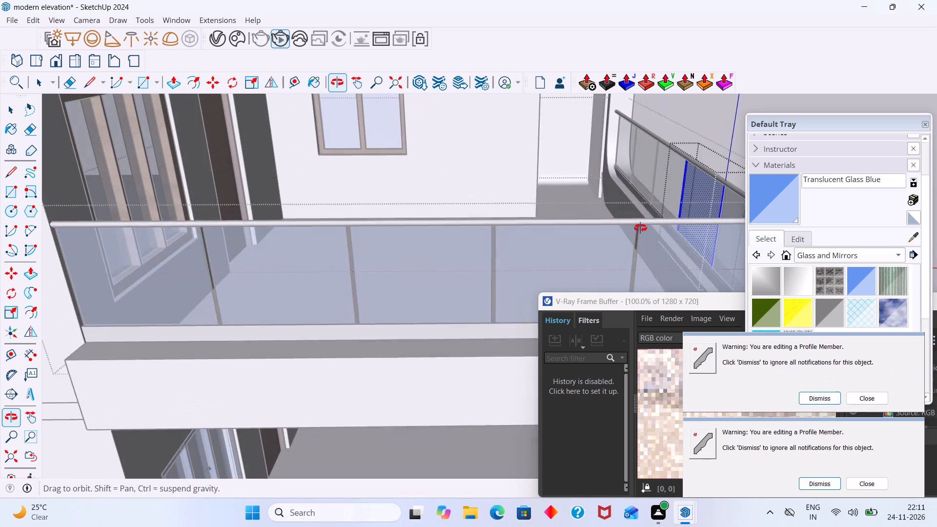
pyautogui.moveTo(640, 228); pyautogui.dragTo(617, 222, button='middle')
pyautogui.moveTo(600, 212); pyautogui.dragTo(469, 231, button='middle')
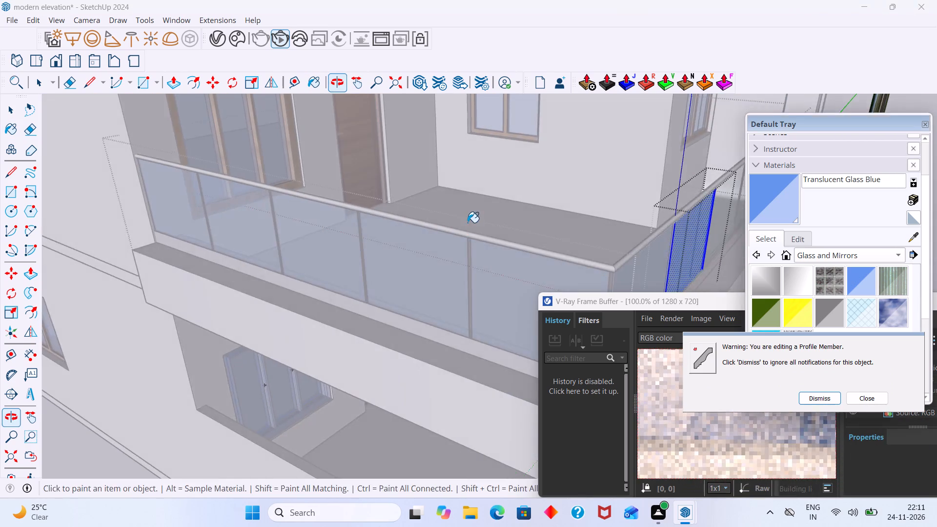
pyautogui.scroll(-2, 468, 223)
pyautogui.keyDown('shift'); pyautogui.moveTo(467, 221); pyautogui.dragTo(335, 146, button='middle'); pyautogui.keyUp('shift')
pyautogui.moveTo(345, 155); pyautogui.dragTo(498, 198, button='middle')
pyautogui.press('space')
pyautogui.click(599, 159)
# Open the third front pane from the corner of the first-floor balcony railing, paint it with Translucent Glass Blue, and leave the pane.
pyautogui.moveTo(561, 138); pyautogui.dragTo(459, 133, button='middle')
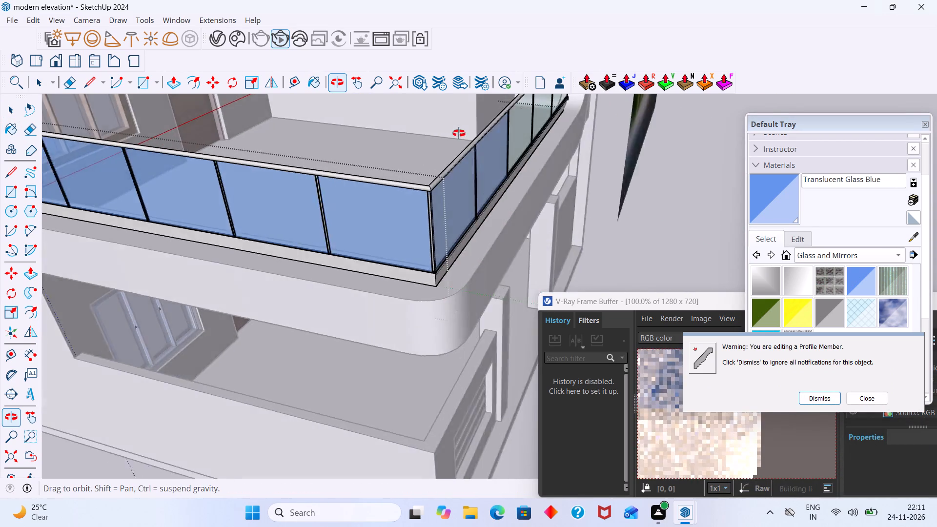
pyautogui.moveTo(459, 133); pyautogui.dragTo(487, 121, button='middle')
pyautogui.keyDown('shift'); pyautogui.moveTo(487, 135); pyautogui.dragTo(302, 233, button='middle'); pyautogui.keyUp('shift')
pyautogui.scroll(10, 405, 215)
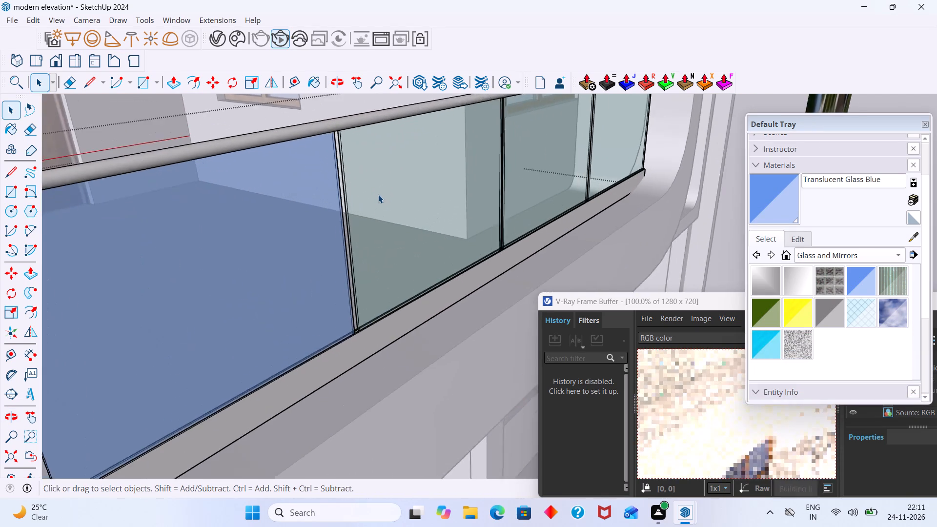
pyautogui.scroll(3, 378, 195)
pyautogui.tripleClick(378, 194)
pyautogui.doubleClick(378, 194)
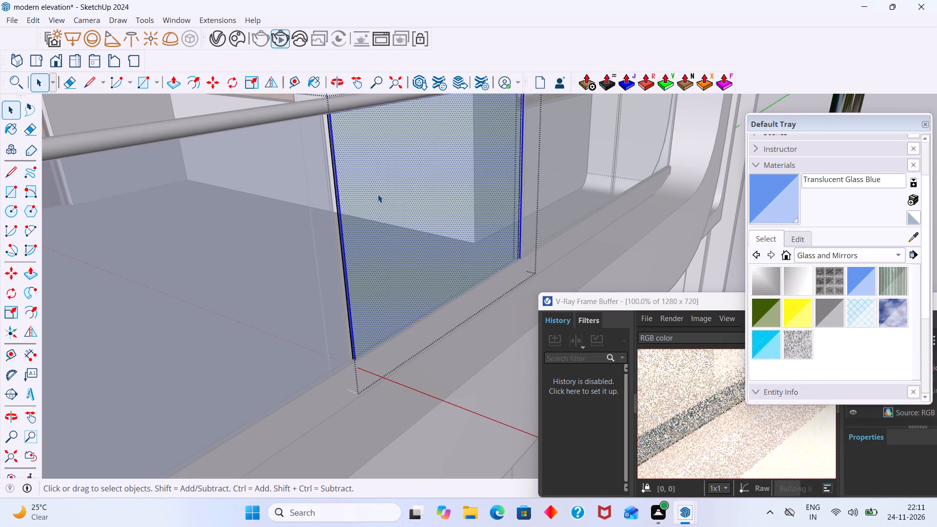
pyautogui.click(378, 194)
pyautogui.click(765, 196)
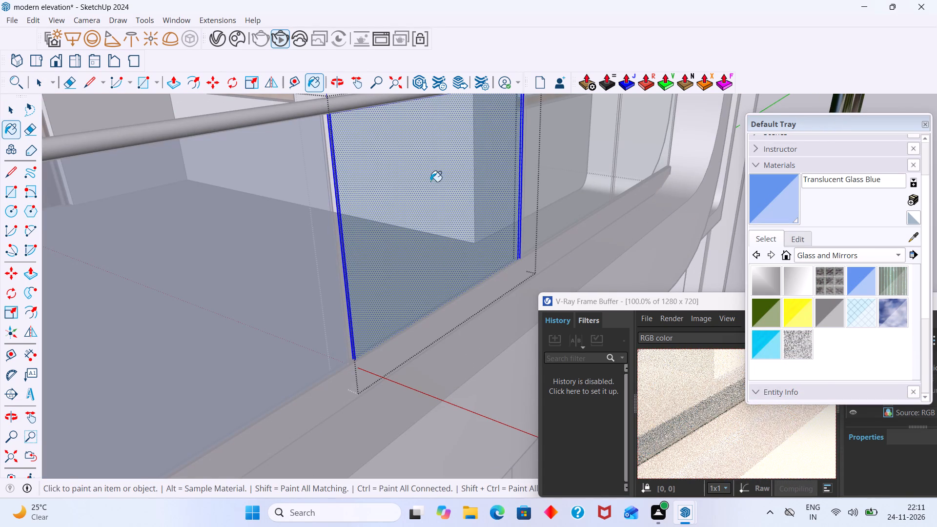
pyautogui.click(409, 180)
pyautogui.press('space')
pyautogui.scroll(-20, 331, 183)
pyautogui.scroll(-4, 331, 183)
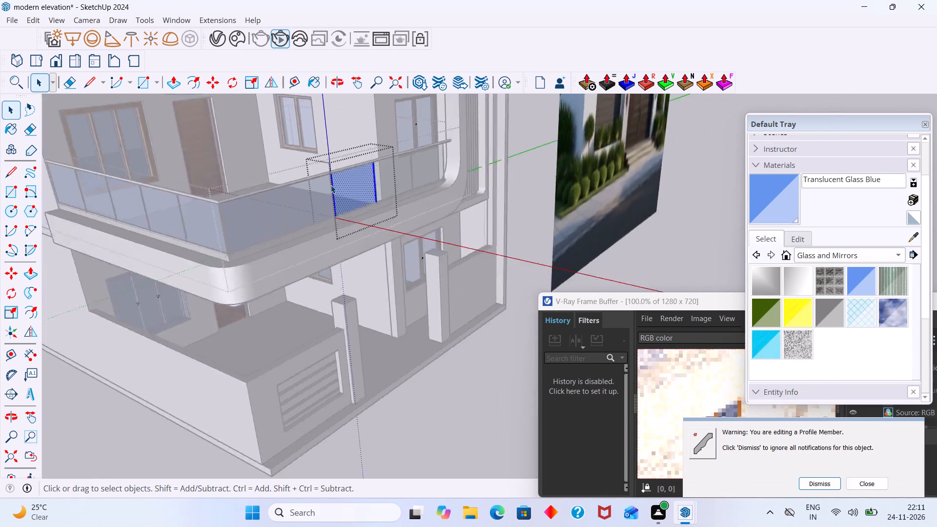
pyautogui.scroll(-12, 331, 185)
pyautogui.click(562, 166)
# Open the fourth front pane from the corner of the first-floor balcony railing, paint it with Translucent Glass Blue, and leave the pane.
pyautogui.scroll(17, 333, 187)
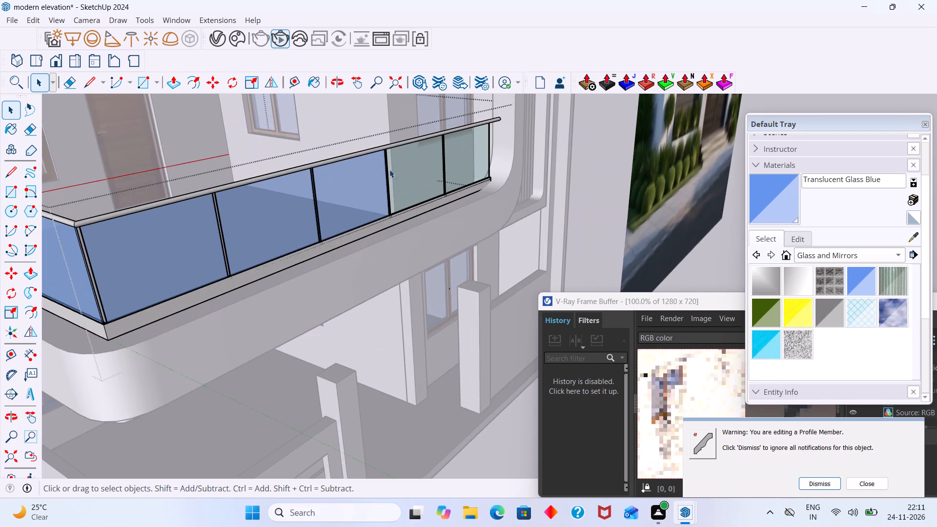
pyautogui.scroll(7, 439, 174)
pyautogui.tripleClick(372, 162)
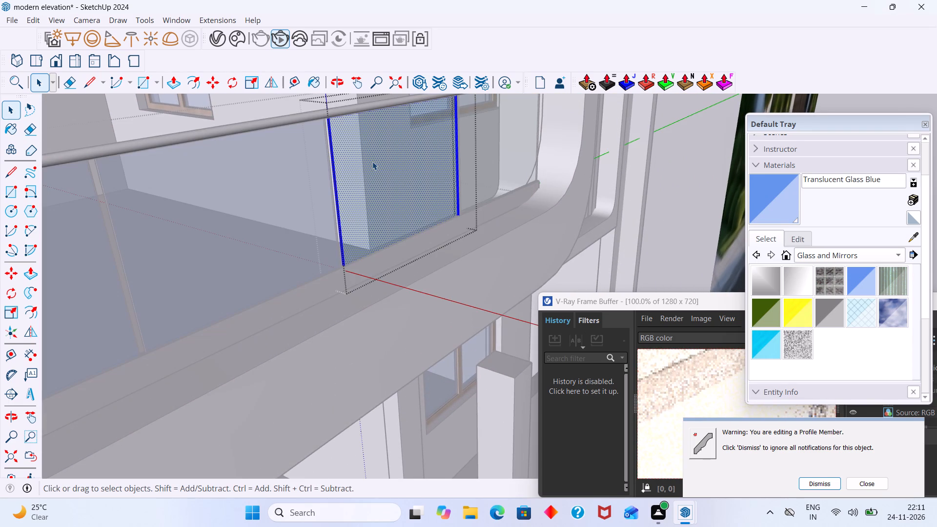
pyautogui.click(760, 189)
pyautogui.click(341, 179)
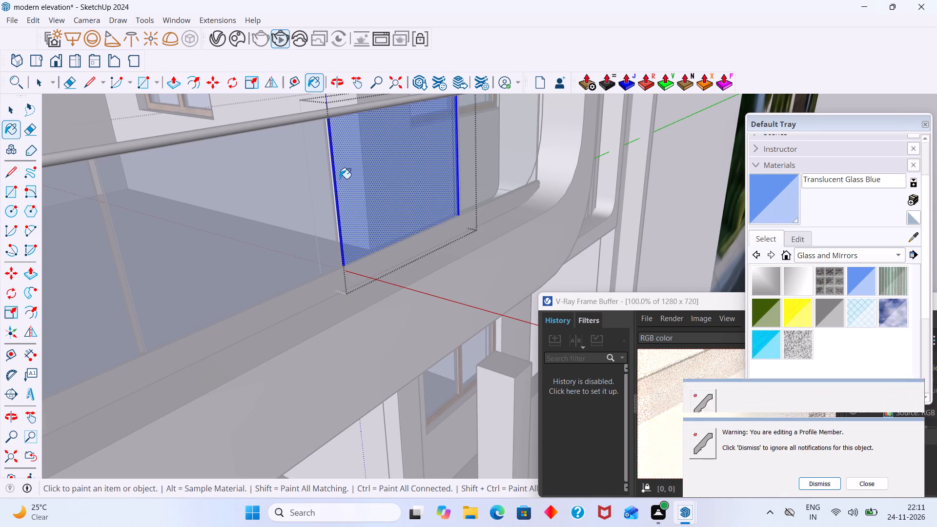
pyautogui.press('space')
pyautogui.scroll(-20, 331, 191)
pyautogui.scroll(-2, 331, 191)
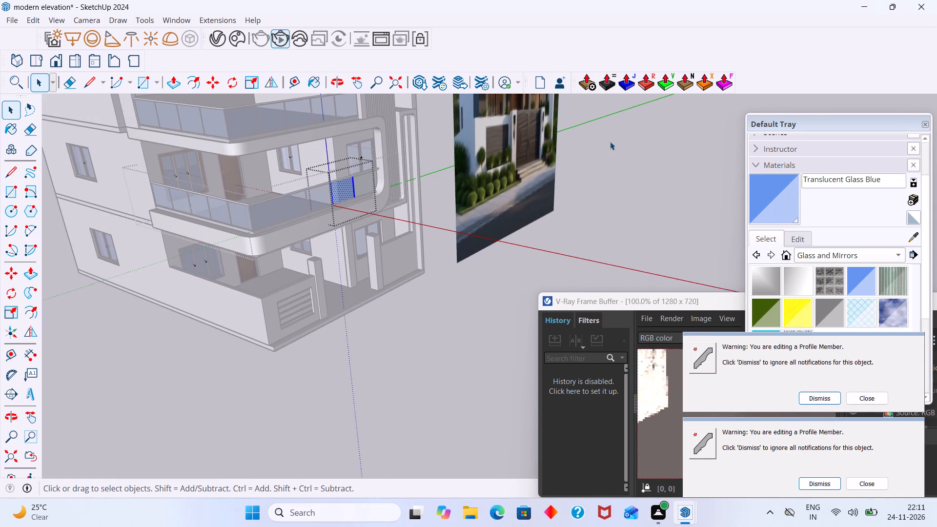
pyautogui.click(610, 142)
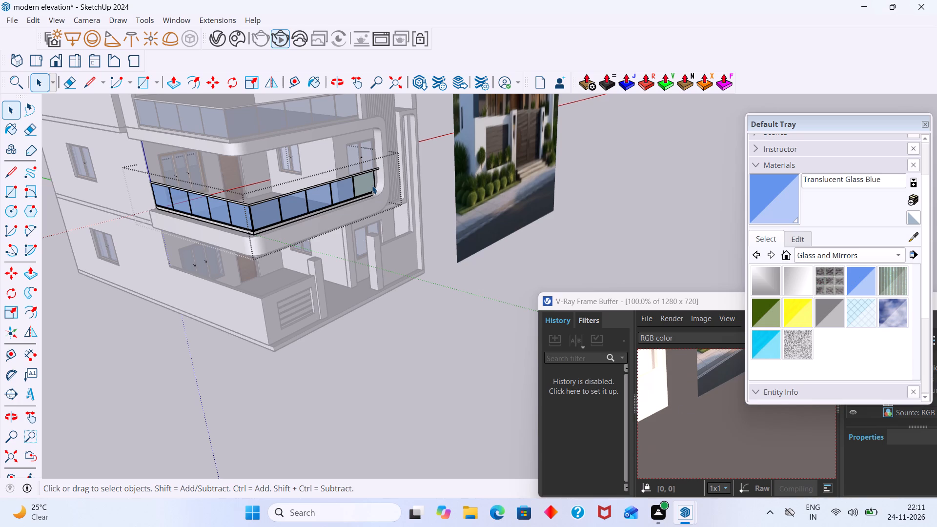
# Open the last front pane of the first-floor balcony railing beside the curved frame, paint it with Translucent Glass Blue, and leave the pane.
pyautogui.scroll(-6, 281, 306)
pyautogui.moveTo(250, 296); pyautogui.dragTo(227, 296, button='middle')
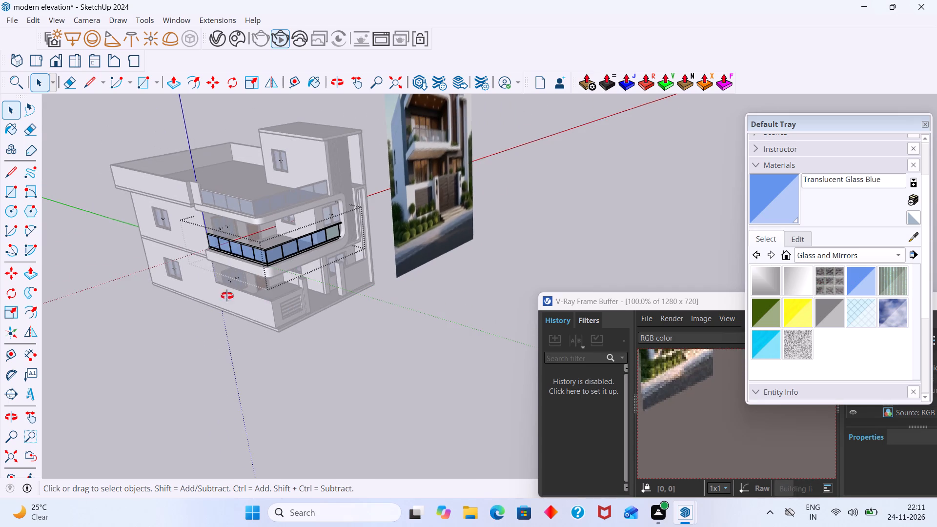
pyautogui.moveTo(227, 296); pyautogui.dragTo(186, 291, button='middle')
pyautogui.scroll(8, 337, 244)
pyautogui.click(468, 422)
pyautogui.scroll(4, 360, 223)
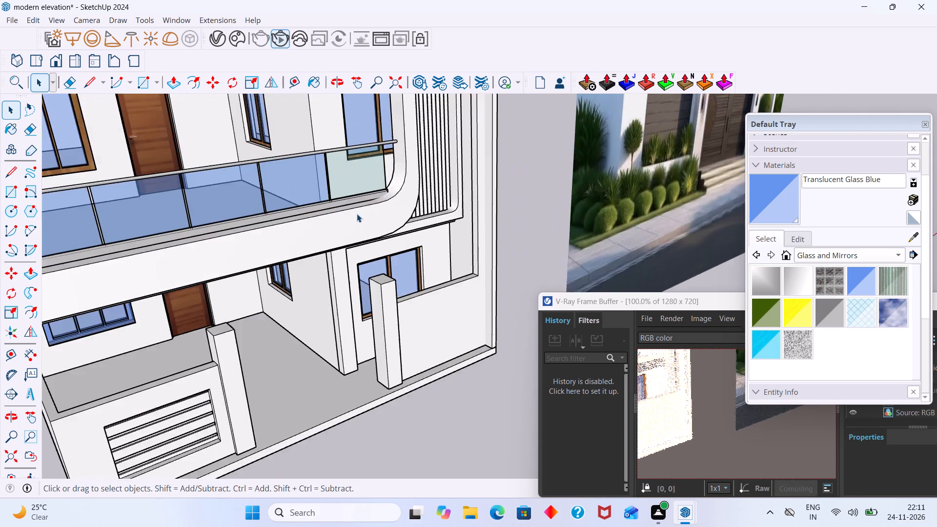
pyautogui.scroll(5, 357, 214)
pyautogui.scroll(-3, 348, 166)
pyautogui.moveTo(347, 163); pyautogui.dragTo(335, 154, button='middle')
pyautogui.scroll(3, 340, 152)
pyautogui.tripleClick(340, 152)
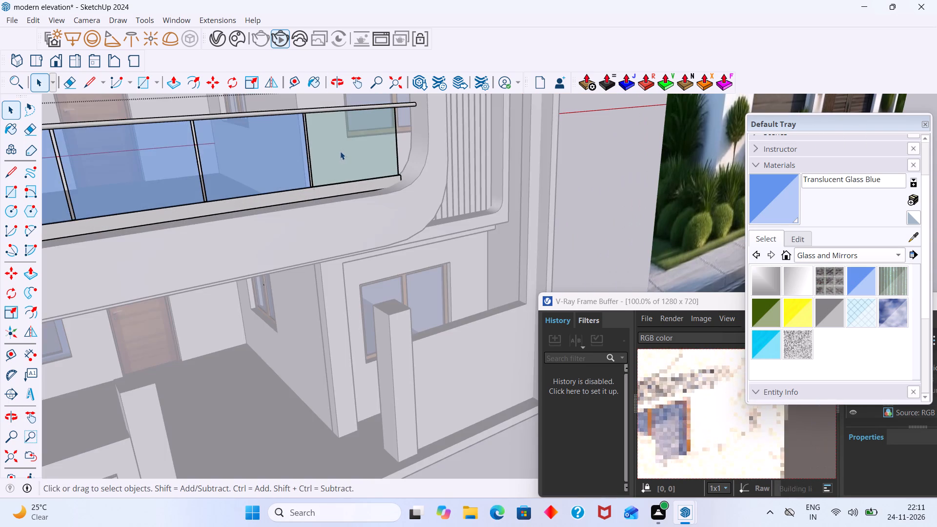
pyautogui.doubleClick(340, 151)
pyautogui.doubleClick(340, 151)
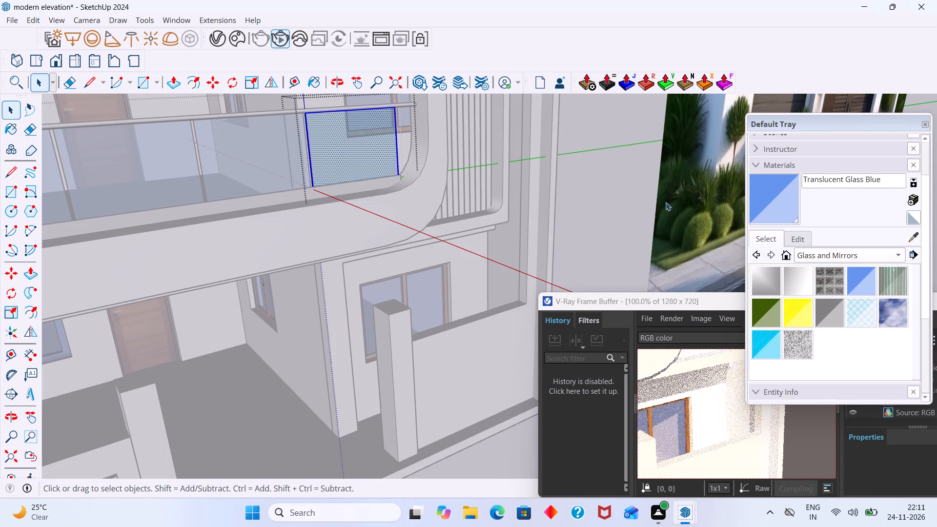
pyautogui.click(762, 194)
pyautogui.click(356, 147)
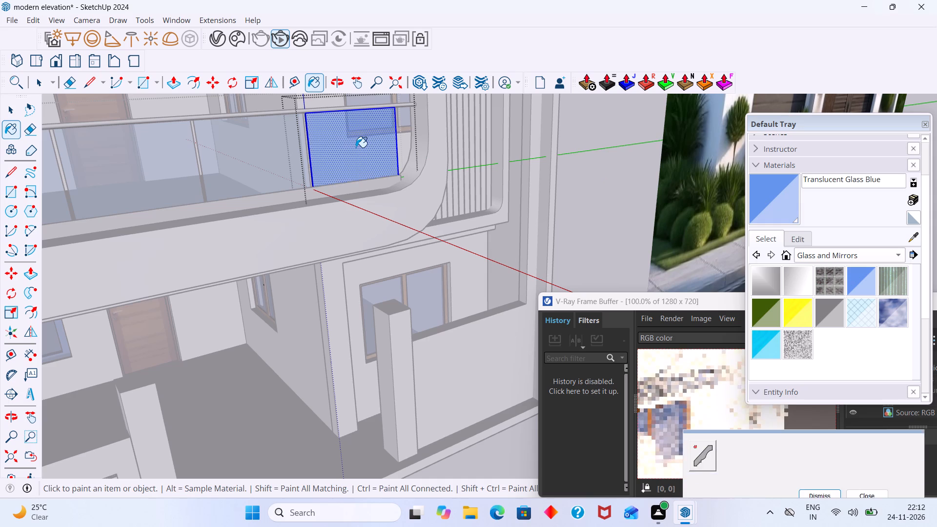
pyautogui.press('space')
pyautogui.scroll(-16, 352, 154)
pyautogui.click(413, 353)
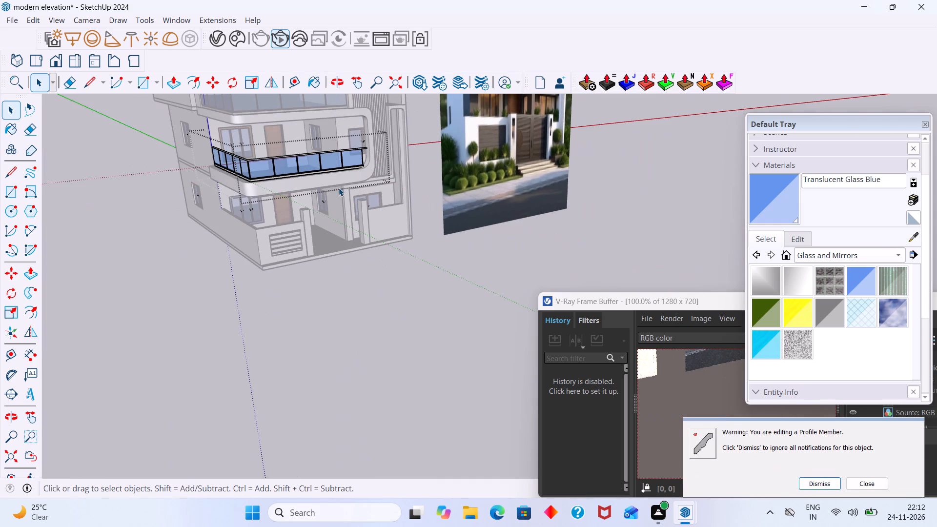
# Open the last front pane from the balcony side, paint its inner side with Translucent Glass Blue, and leave the pane.
pyautogui.scroll(8, 339, 178)
pyautogui.moveTo(356, 155); pyautogui.dragTo(635, 185, button='middle')
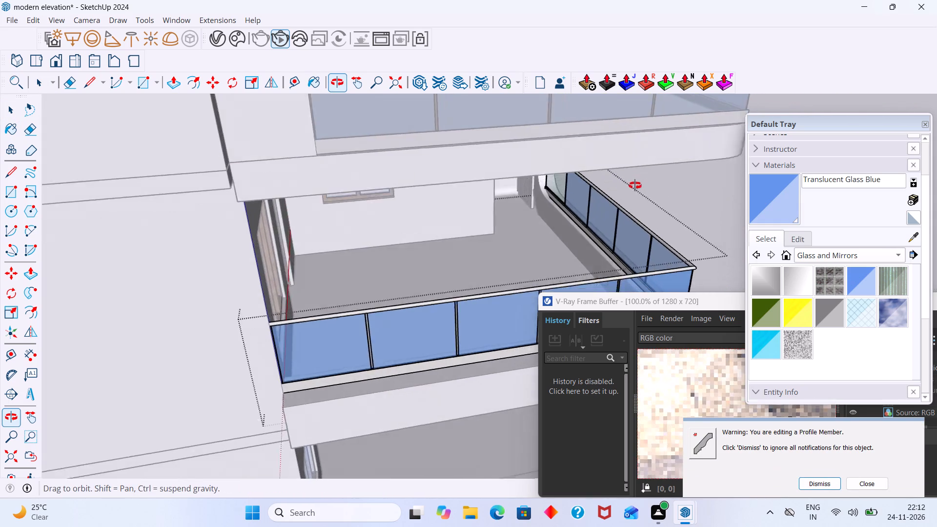
pyautogui.moveTo(635, 185); pyautogui.dragTo(620, 173, button='middle')
pyautogui.scroll(15, 592, 170)
pyautogui.tripleClick(522, 145)
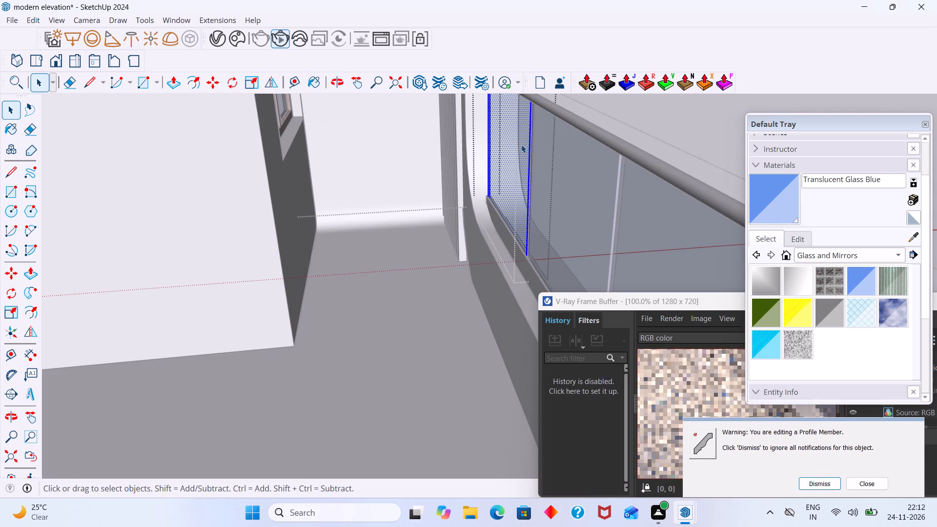
pyautogui.click(779, 195)
pyautogui.click(509, 159)
pyautogui.scroll(-2, 515, 161)
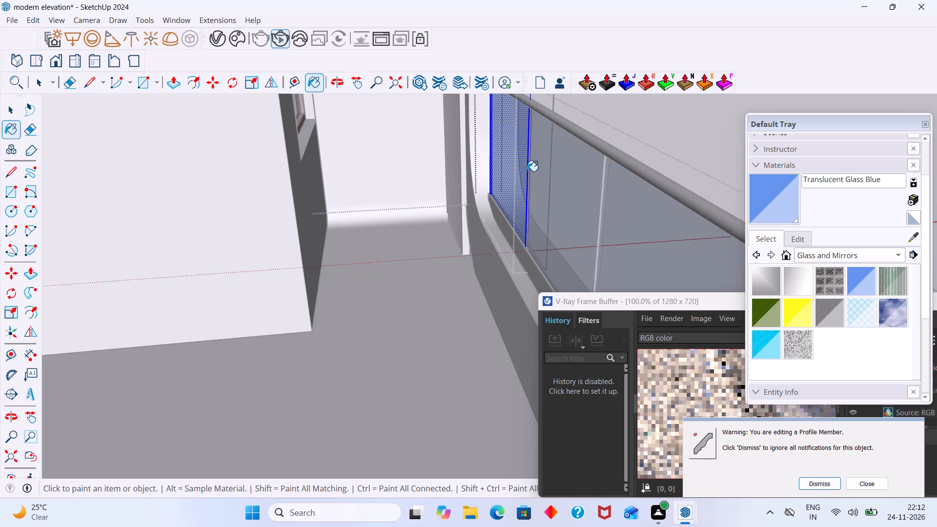
pyautogui.moveTo(482, 183); pyautogui.dragTo(278, 219, button='middle')
pyautogui.scroll(-9, 278, 218)
pyautogui.press('space')
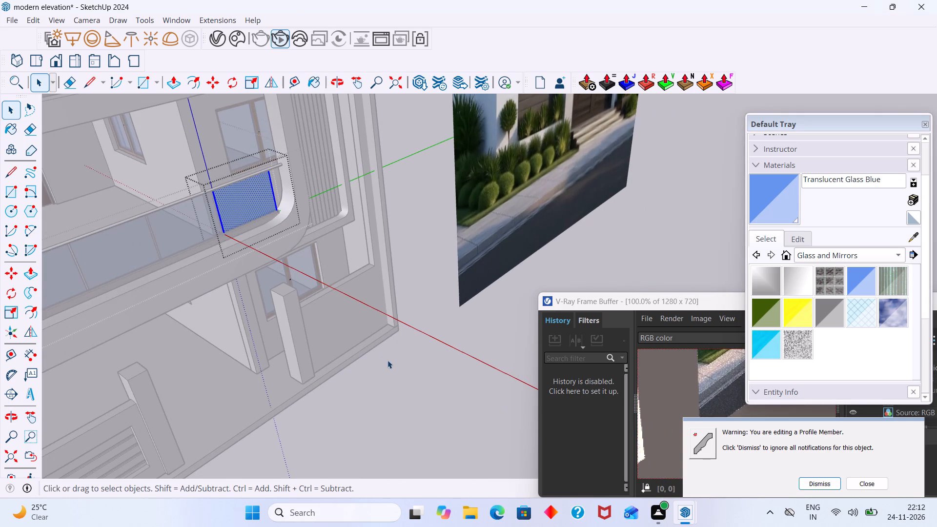
pyautogui.click(404, 358)
# Stretch the glass of the last front pane of the first-floor balcony railing lengthwise with Scale, and leave the railing.
pyautogui.moveTo(345, 305); pyautogui.dragTo(172, 295, button='middle')
pyautogui.scroll(13, 213, 135)
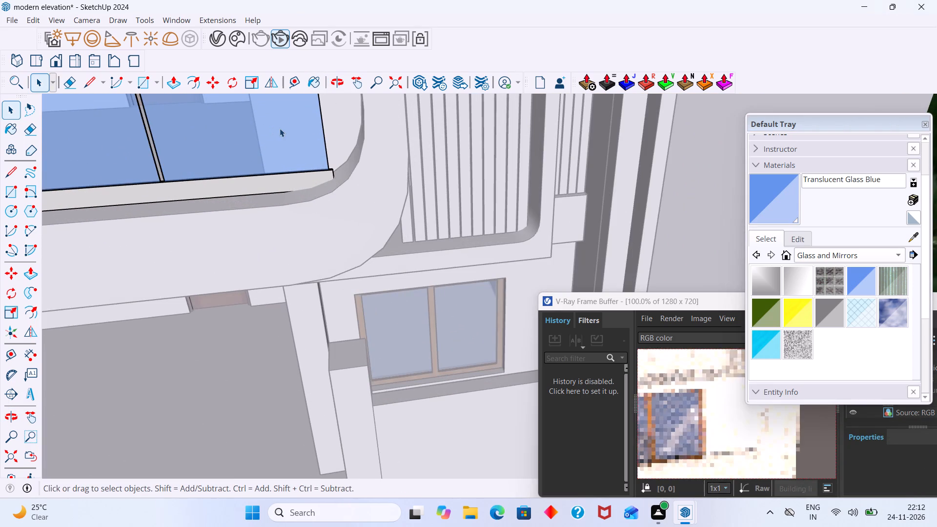
pyautogui.click(283, 128)
pyautogui.scroll(-2, 285, 128)
pyautogui.keyDown('shift'); pyautogui.moveTo(286, 130); pyautogui.dragTo(252, 216, button='middle'); pyautogui.keyUp('shift')
pyautogui.tripleClick(257, 211)
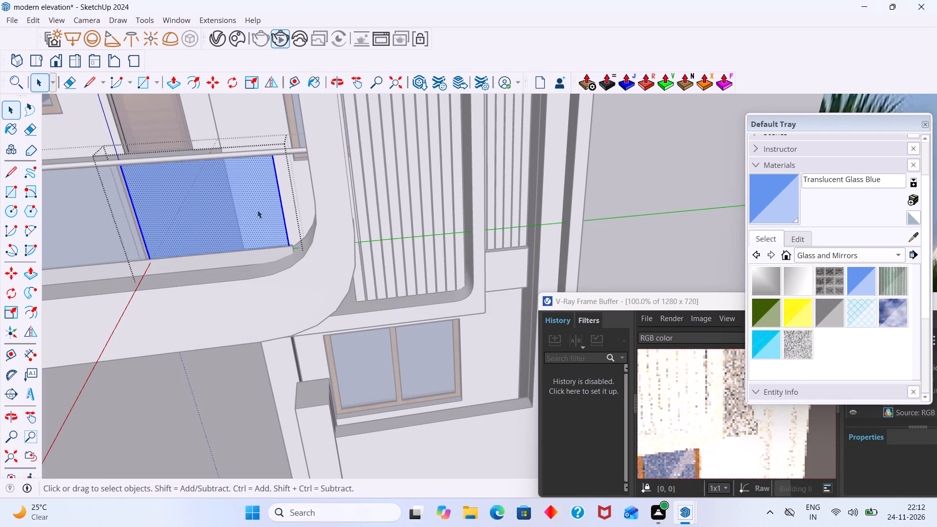
pyautogui.press('s')
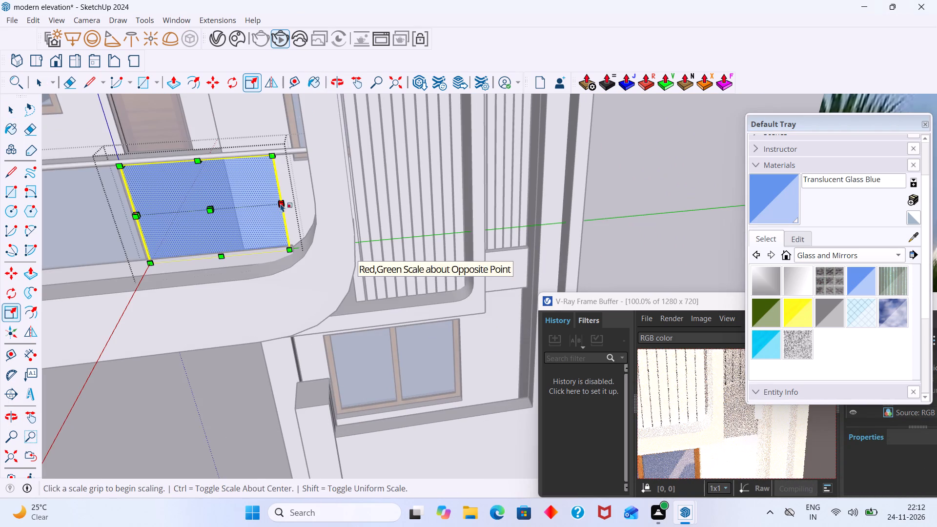
pyautogui.click(281, 203)
pyautogui.press('Escape')
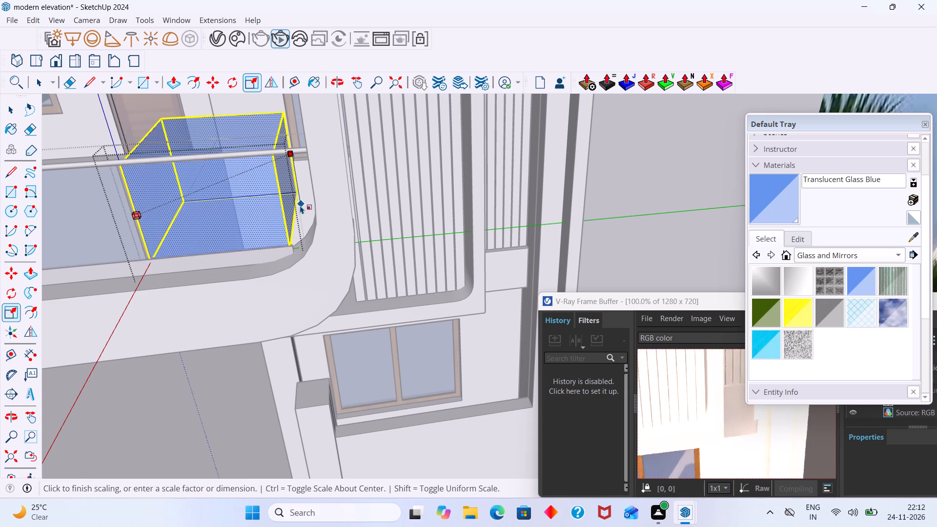
pyautogui.moveTo(285, 208); pyautogui.dragTo(232, 213, button='middle')
pyautogui.scroll(15, 217, 195)
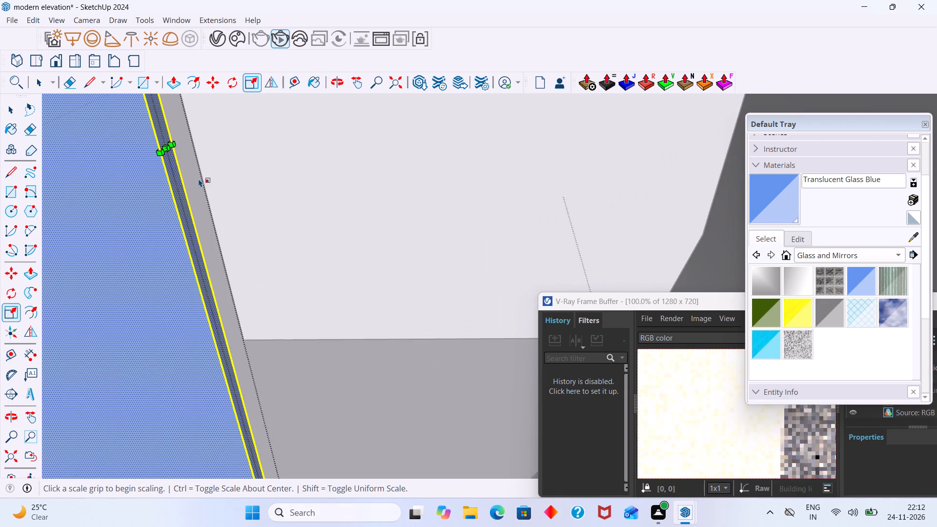
pyautogui.click(167, 149)
pyautogui.scroll(-9, 301, 167)
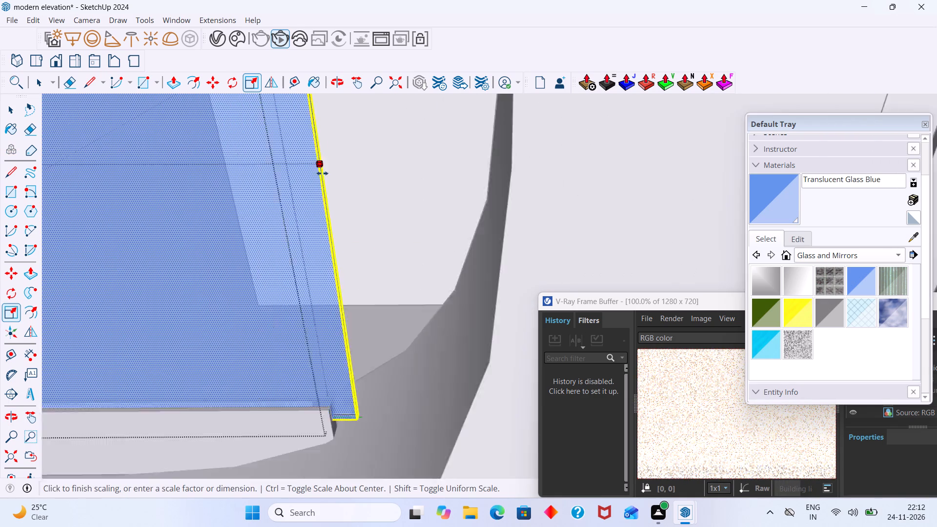
pyautogui.scroll(-9, 322, 173)
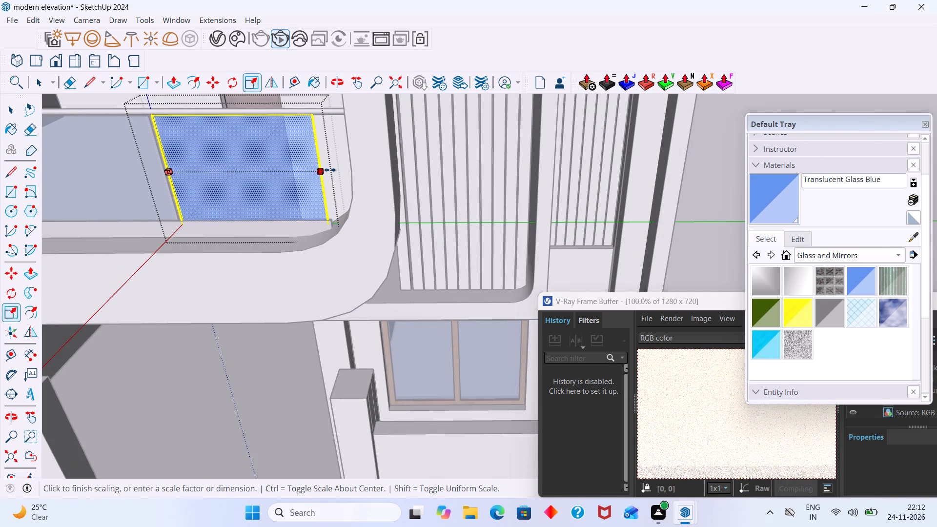
pyautogui.click(330, 170)
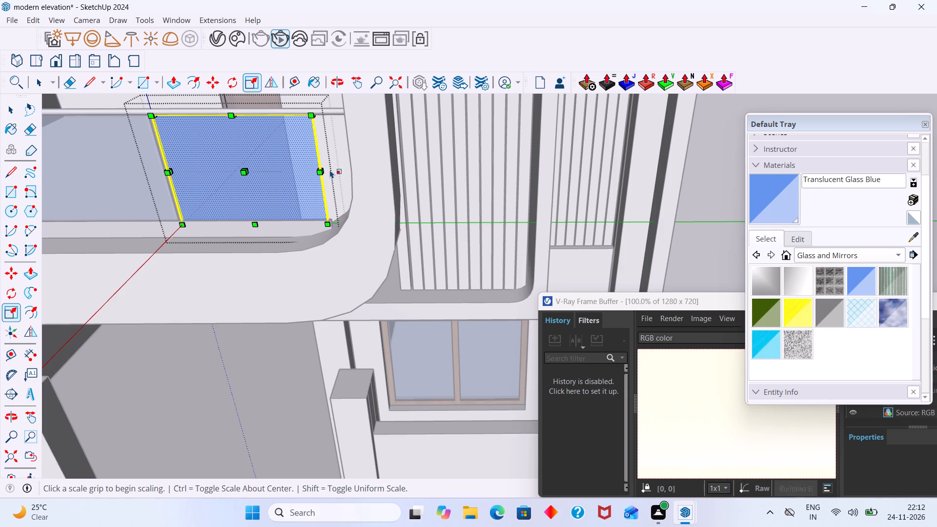
pyautogui.press('space')
pyautogui.scroll(-18, 330, 170)
pyautogui.click(357, 289)
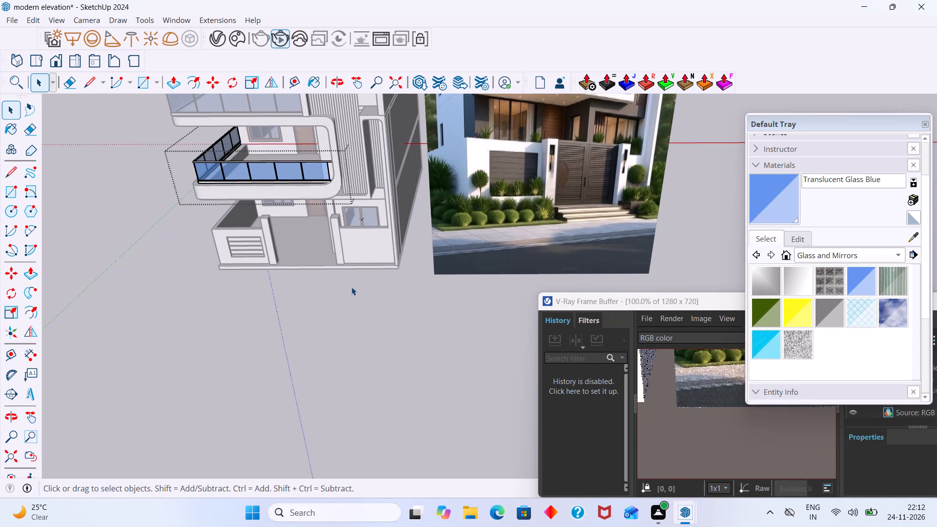
pyautogui.moveTo(284, 317); pyautogui.dragTo(315, 268, button='middle')
pyautogui.scroll(-6, 309, 269)
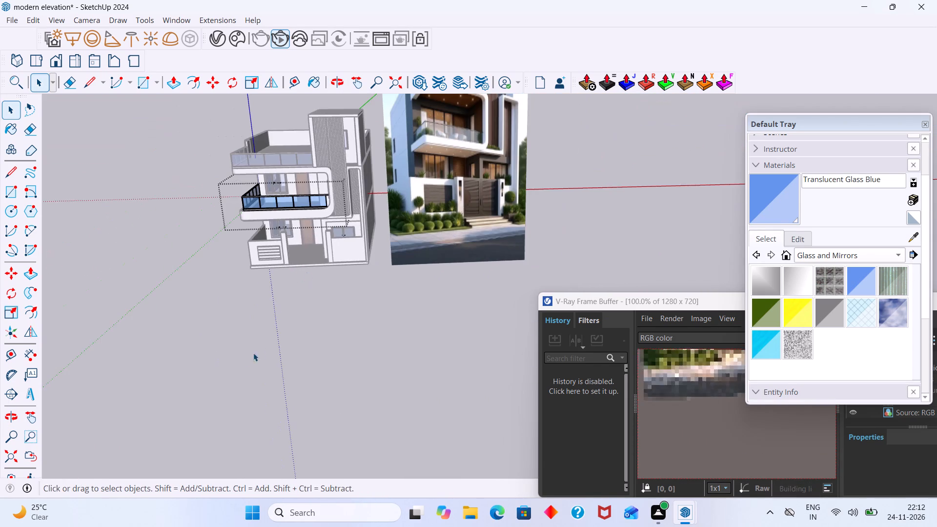
pyautogui.click(253, 367)
# Examine the glass balcony railings, windows and doors of the house closely in the live V-Ray Frame Buffer render.
pyautogui.moveTo(267, 304); pyautogui.dragTo(243, 297, button='middle')
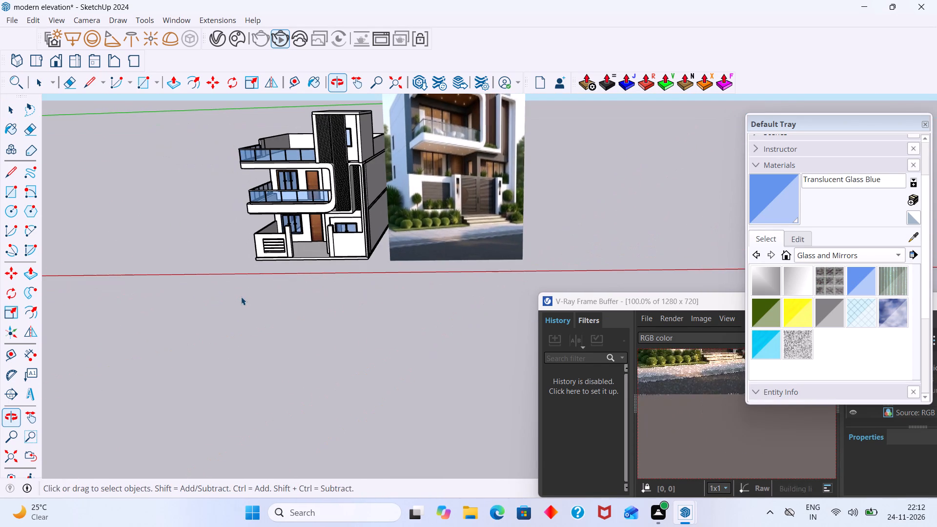
pyautogui.keyDown('shift'); pyautogui.scroll(1, 238, 302); pyautogui.keyUp('shift')
pyautogui.keyDown('shift'); pyautogui.moveTo(238, 302); pyautogui.dragTo(202, 360, button='middle'); pyautogui.keyUp('shift')
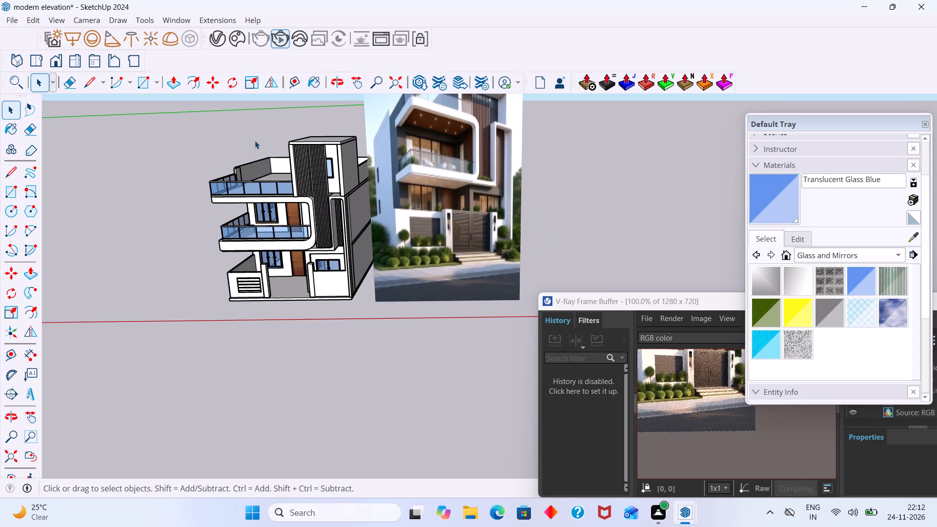
pyautogui.scroll(-3, 664, 360)
pyautogui.scroll(2, 648, 307)
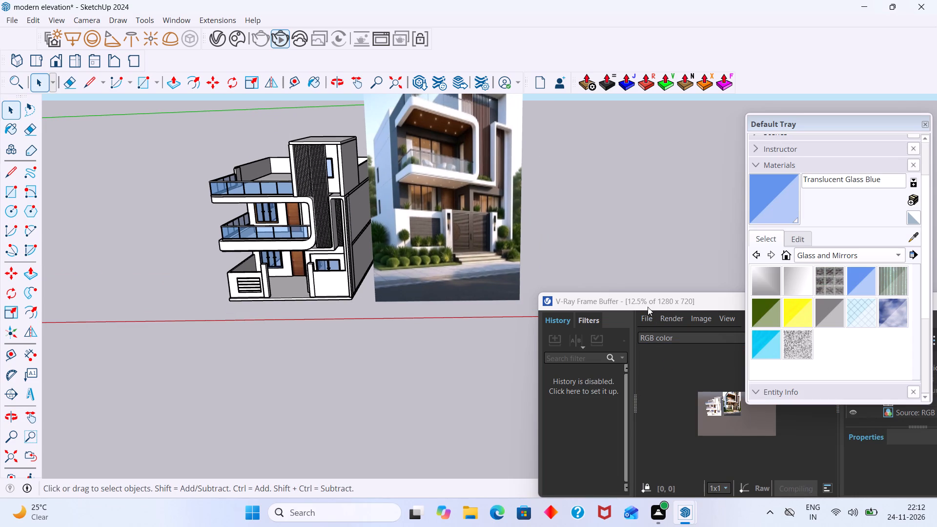
pyautogui.scroll(2, 648, 307)
pyautogui.moveTo(629, 299); pyautogui.dragTo(444, 294)
pyautogui.scroll(2, 519, 443)
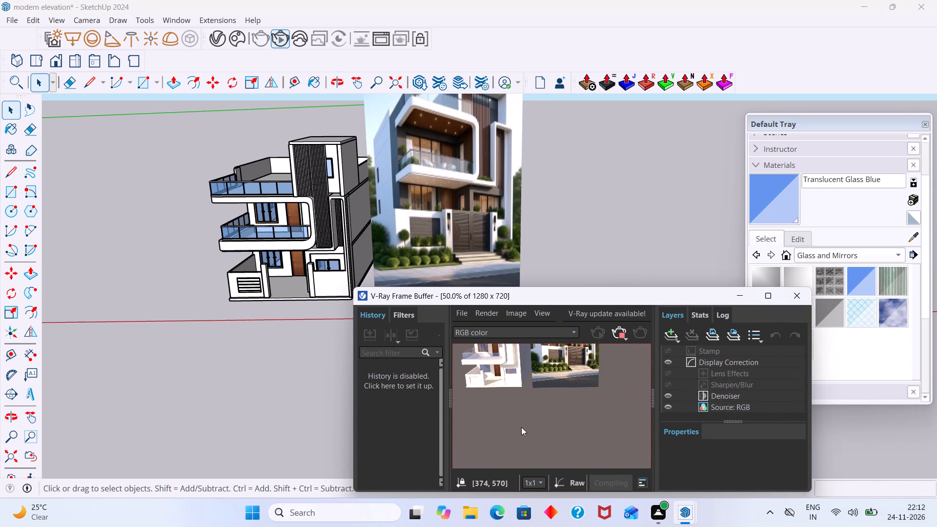
pyautogui.moveTo(527, 386); pyautogui.dragTo(549, 431, button='middle')
pyautogui.scroll(2, 501, 392)
pyautogui.moveTo(500, 376); pyautogui.dragTo(551, 416, button='middle')
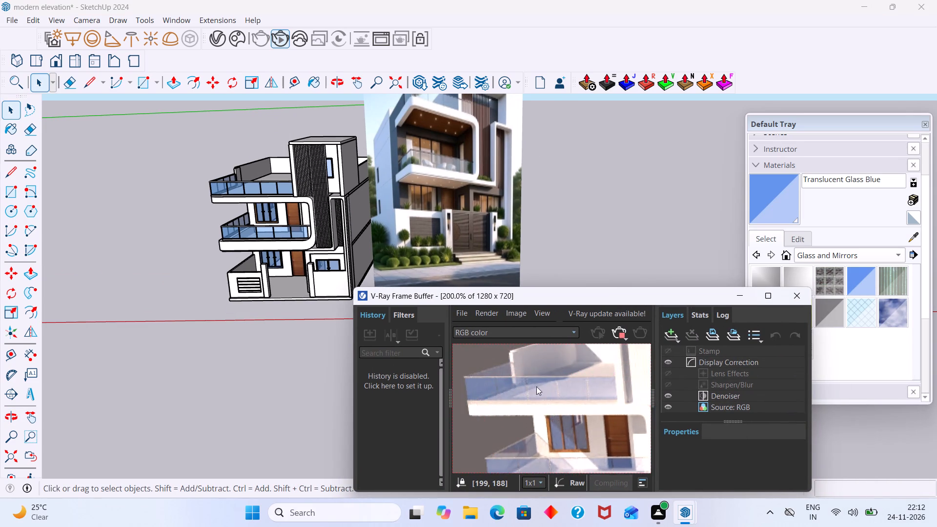
pyautogui.scroll(1, 534, 381)
pyautogui.scroll(-1, 533, 381)
pyautogui.scroll(1, 533, 381)
pyautogui.scroll(-2, 533, 381)
pyautogui.moveTo(535, 393); pyautogui.dragTo(529, 359, button='middle')
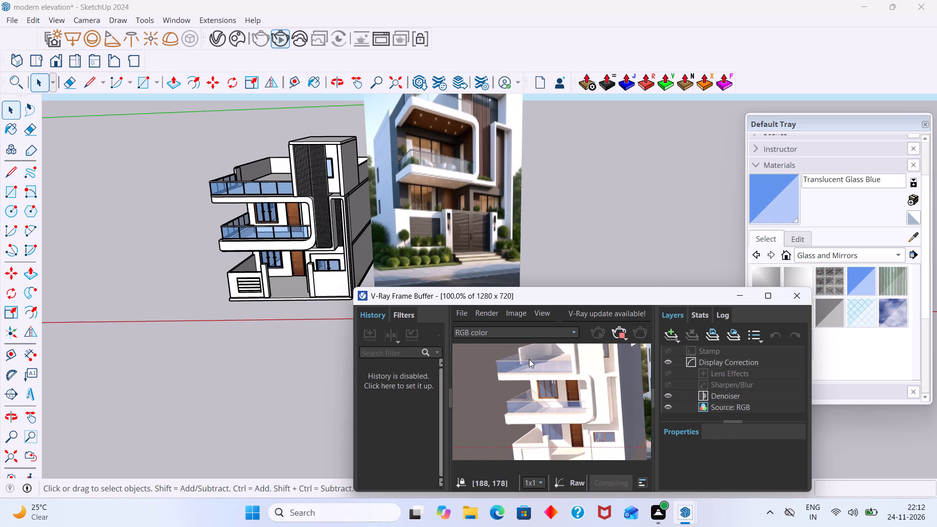
pyautogui.moveTo(529, 359); pyautogui.dragTo(531, 359, button='middle')
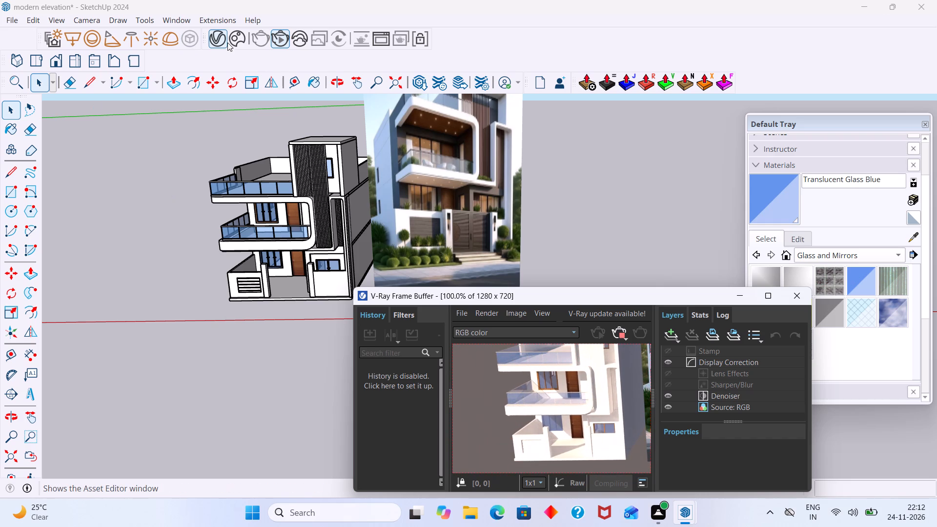
# Delete all materials from the scene in the V-Ray Asset Editor.
pyautogui.click(220, 38)
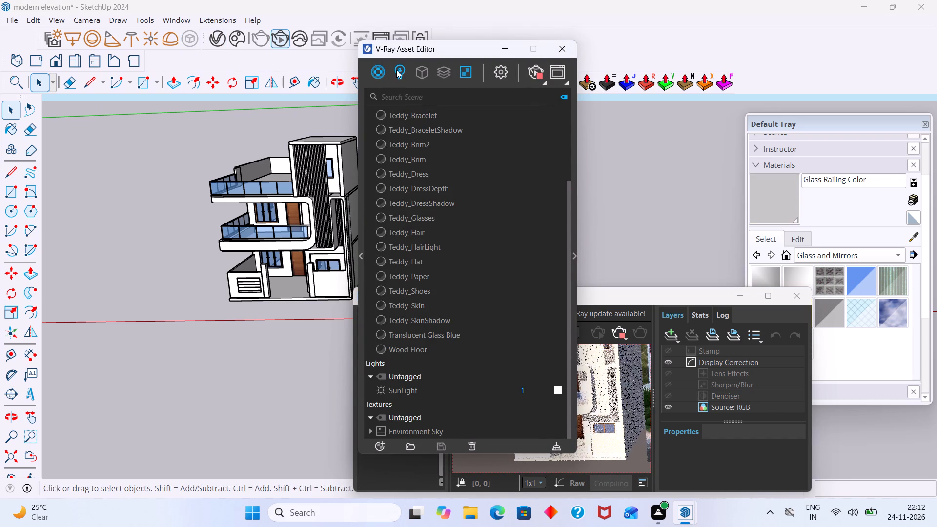
pyautogui.click(393, 113)
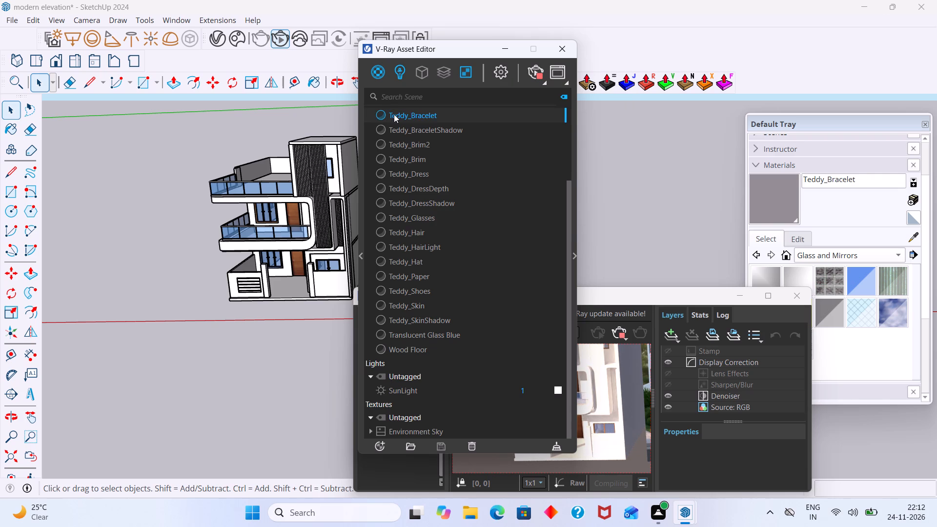
pyautogui.hotkey('ctrl', 'a')
pyautogui.rightClick(394, 114)
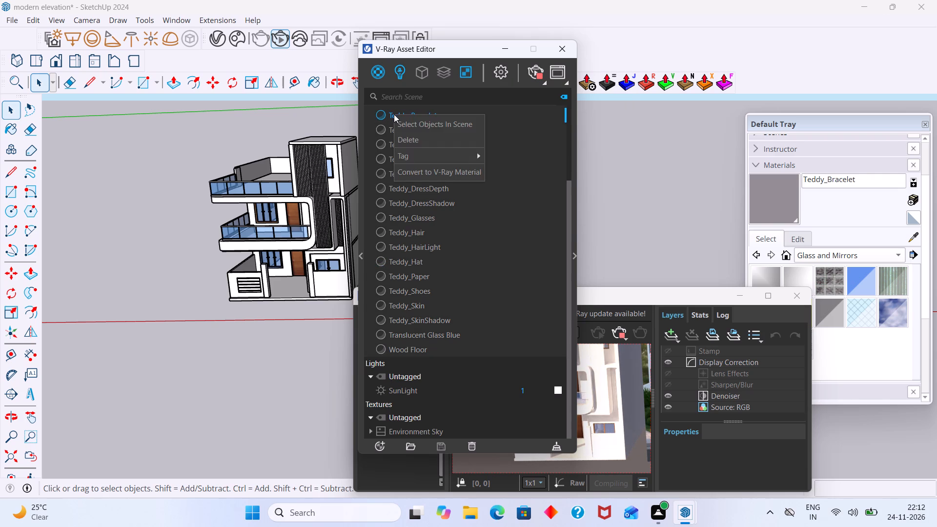
pyautogui.click(413, 140)
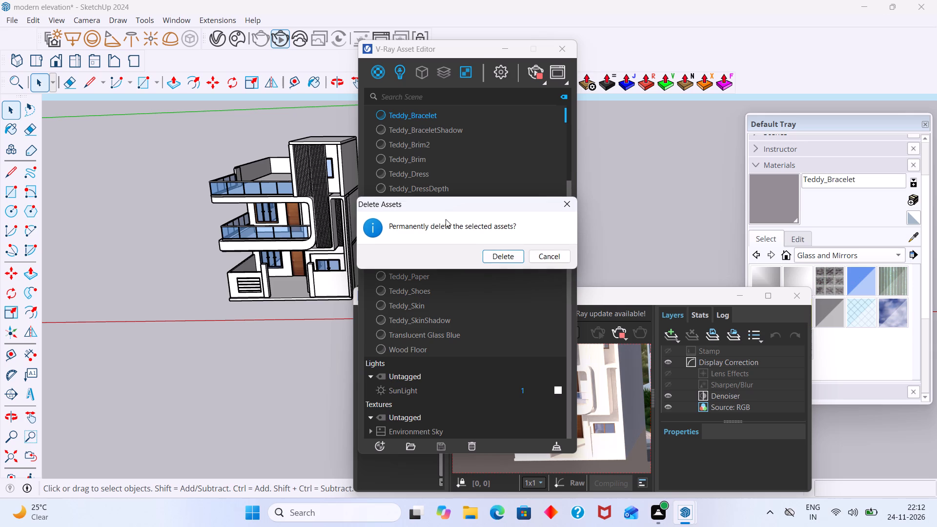
pyautogui.click(491, 253)
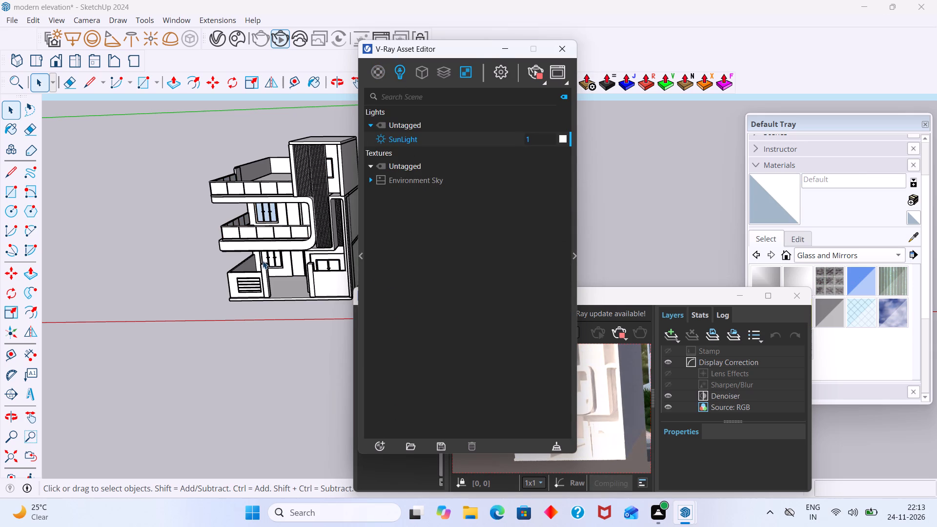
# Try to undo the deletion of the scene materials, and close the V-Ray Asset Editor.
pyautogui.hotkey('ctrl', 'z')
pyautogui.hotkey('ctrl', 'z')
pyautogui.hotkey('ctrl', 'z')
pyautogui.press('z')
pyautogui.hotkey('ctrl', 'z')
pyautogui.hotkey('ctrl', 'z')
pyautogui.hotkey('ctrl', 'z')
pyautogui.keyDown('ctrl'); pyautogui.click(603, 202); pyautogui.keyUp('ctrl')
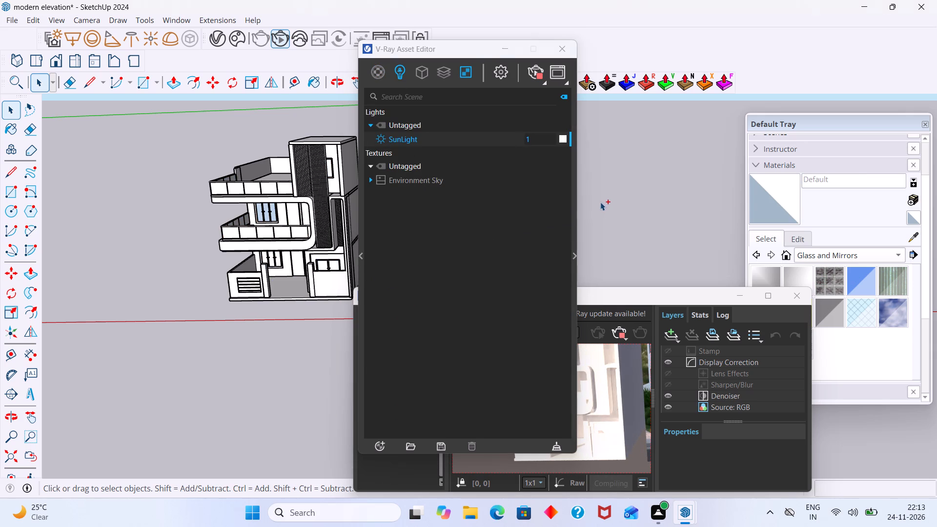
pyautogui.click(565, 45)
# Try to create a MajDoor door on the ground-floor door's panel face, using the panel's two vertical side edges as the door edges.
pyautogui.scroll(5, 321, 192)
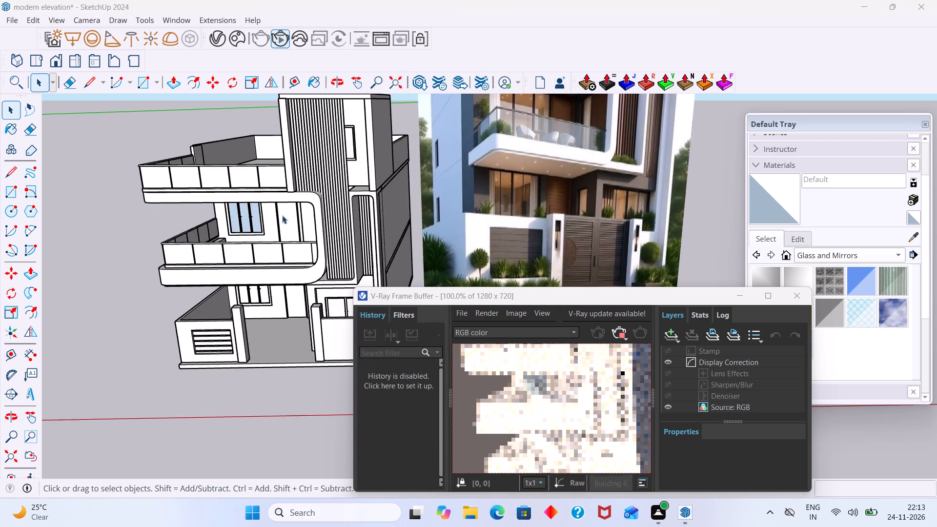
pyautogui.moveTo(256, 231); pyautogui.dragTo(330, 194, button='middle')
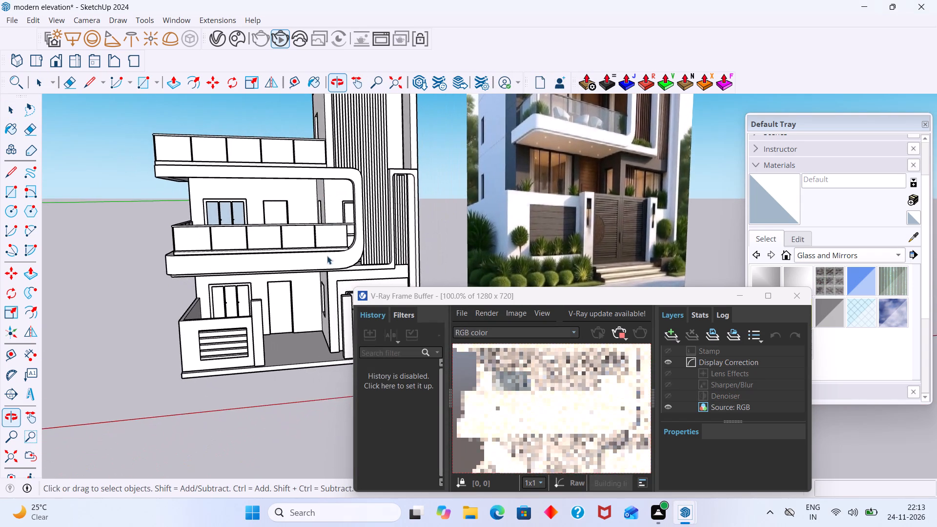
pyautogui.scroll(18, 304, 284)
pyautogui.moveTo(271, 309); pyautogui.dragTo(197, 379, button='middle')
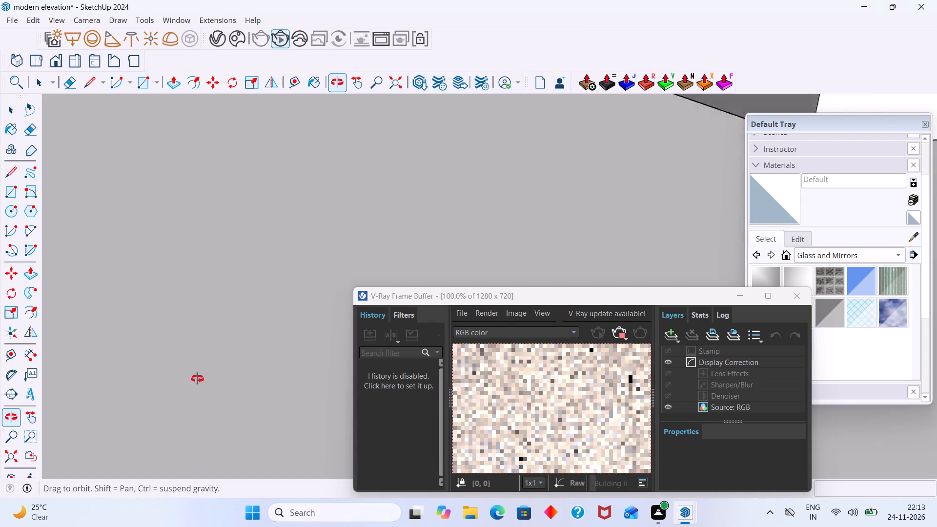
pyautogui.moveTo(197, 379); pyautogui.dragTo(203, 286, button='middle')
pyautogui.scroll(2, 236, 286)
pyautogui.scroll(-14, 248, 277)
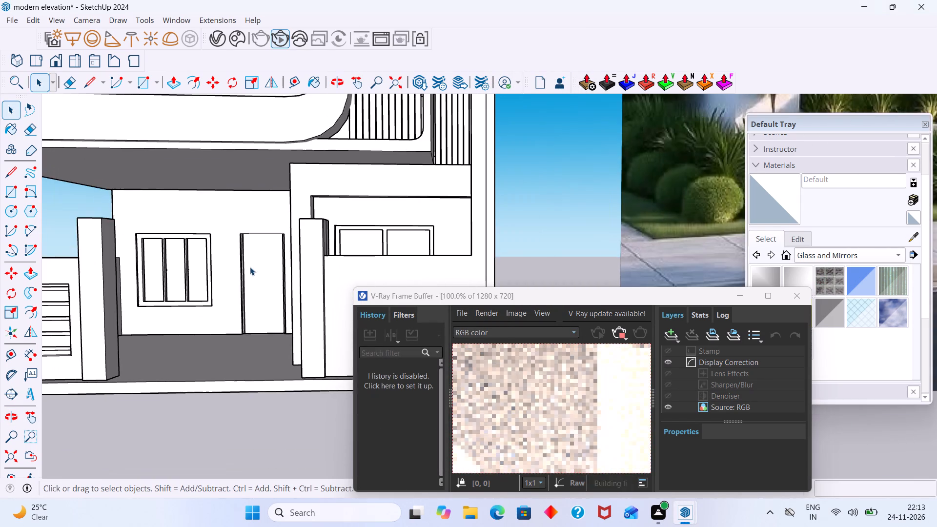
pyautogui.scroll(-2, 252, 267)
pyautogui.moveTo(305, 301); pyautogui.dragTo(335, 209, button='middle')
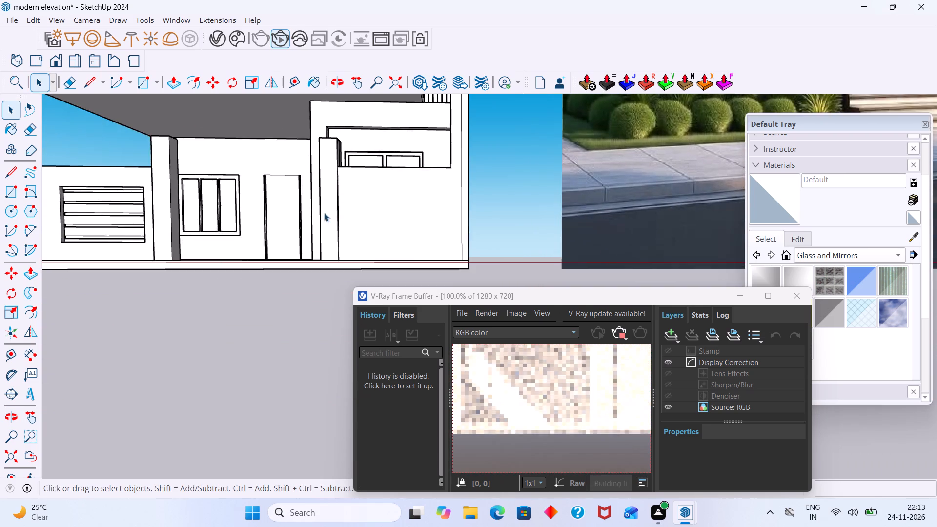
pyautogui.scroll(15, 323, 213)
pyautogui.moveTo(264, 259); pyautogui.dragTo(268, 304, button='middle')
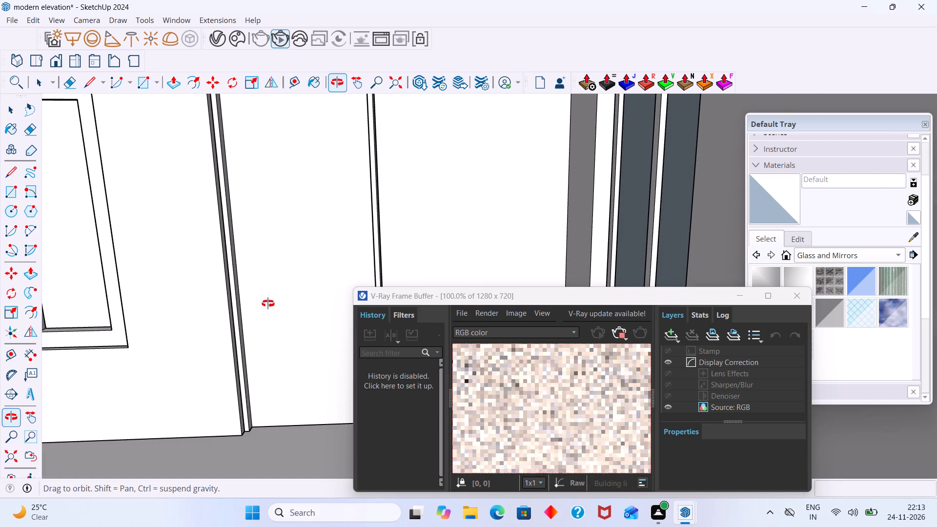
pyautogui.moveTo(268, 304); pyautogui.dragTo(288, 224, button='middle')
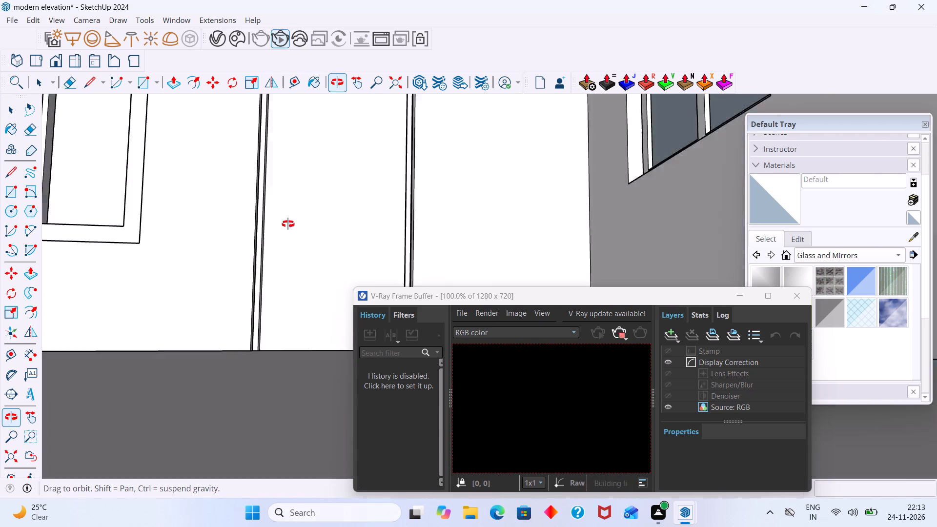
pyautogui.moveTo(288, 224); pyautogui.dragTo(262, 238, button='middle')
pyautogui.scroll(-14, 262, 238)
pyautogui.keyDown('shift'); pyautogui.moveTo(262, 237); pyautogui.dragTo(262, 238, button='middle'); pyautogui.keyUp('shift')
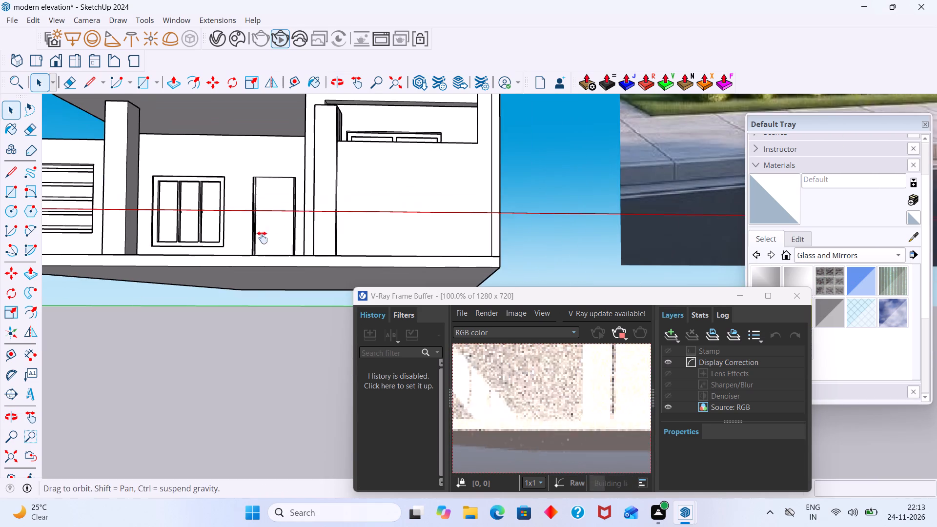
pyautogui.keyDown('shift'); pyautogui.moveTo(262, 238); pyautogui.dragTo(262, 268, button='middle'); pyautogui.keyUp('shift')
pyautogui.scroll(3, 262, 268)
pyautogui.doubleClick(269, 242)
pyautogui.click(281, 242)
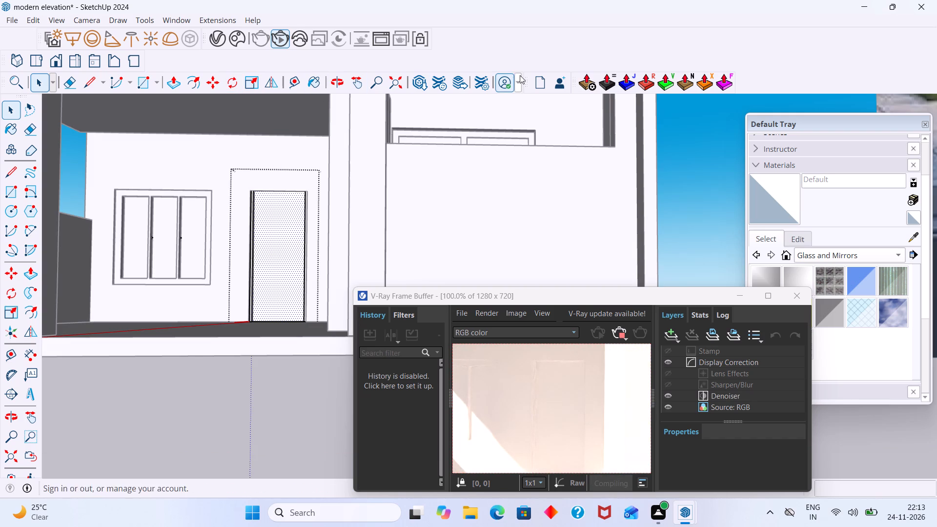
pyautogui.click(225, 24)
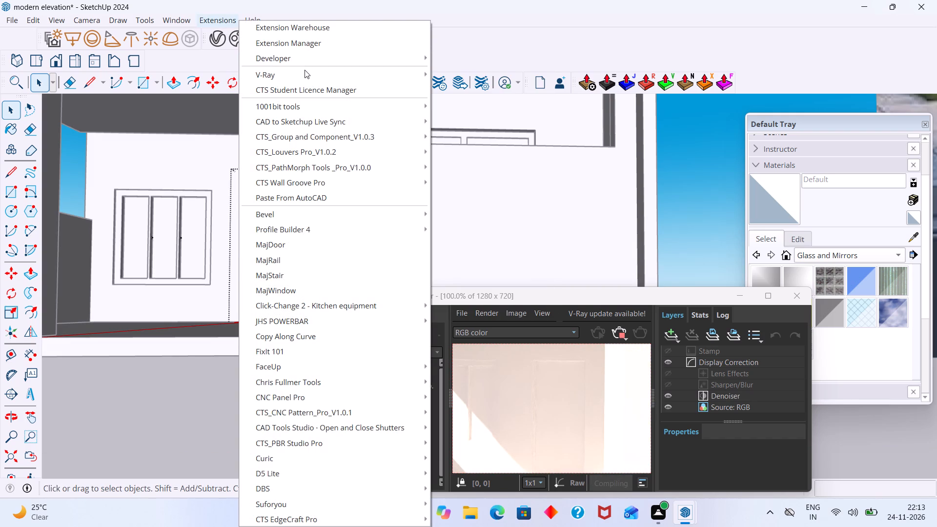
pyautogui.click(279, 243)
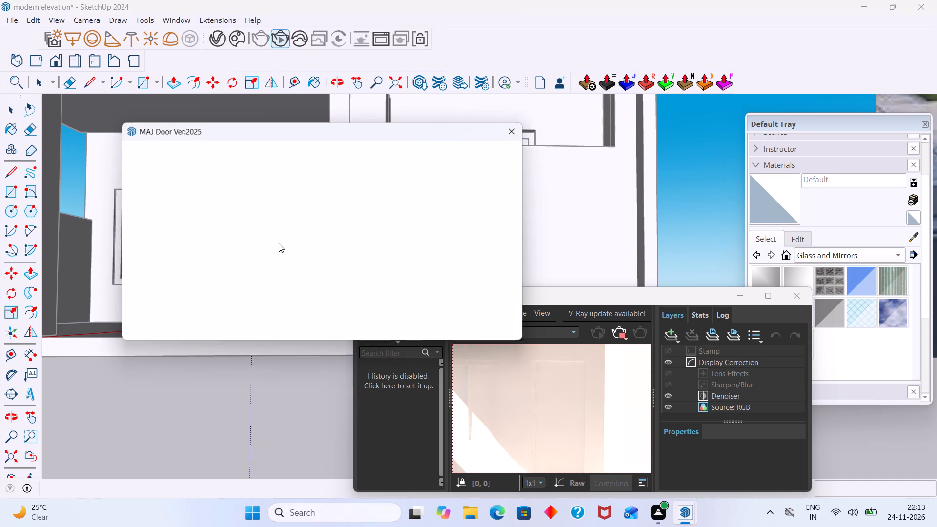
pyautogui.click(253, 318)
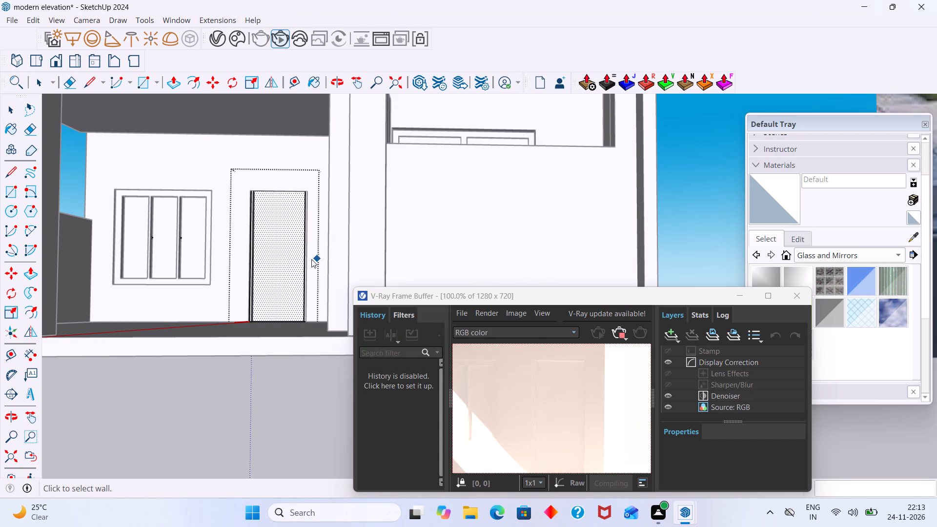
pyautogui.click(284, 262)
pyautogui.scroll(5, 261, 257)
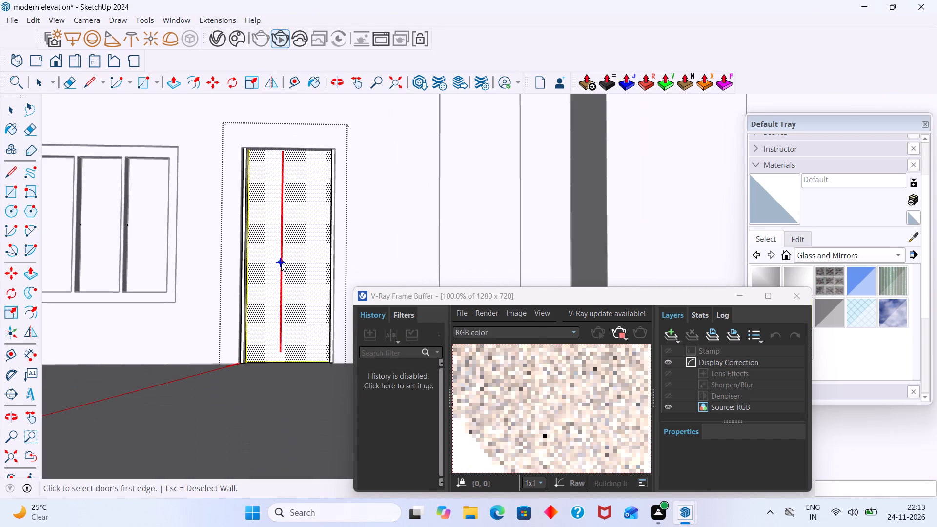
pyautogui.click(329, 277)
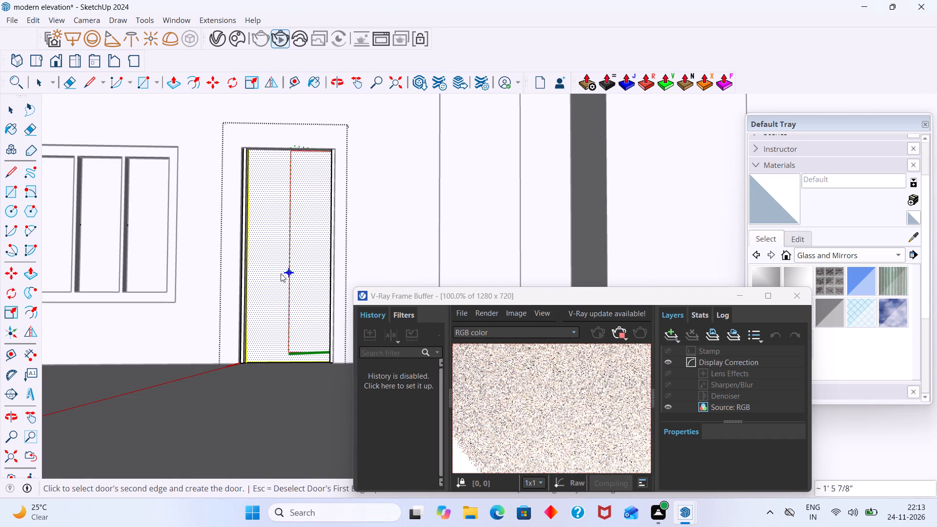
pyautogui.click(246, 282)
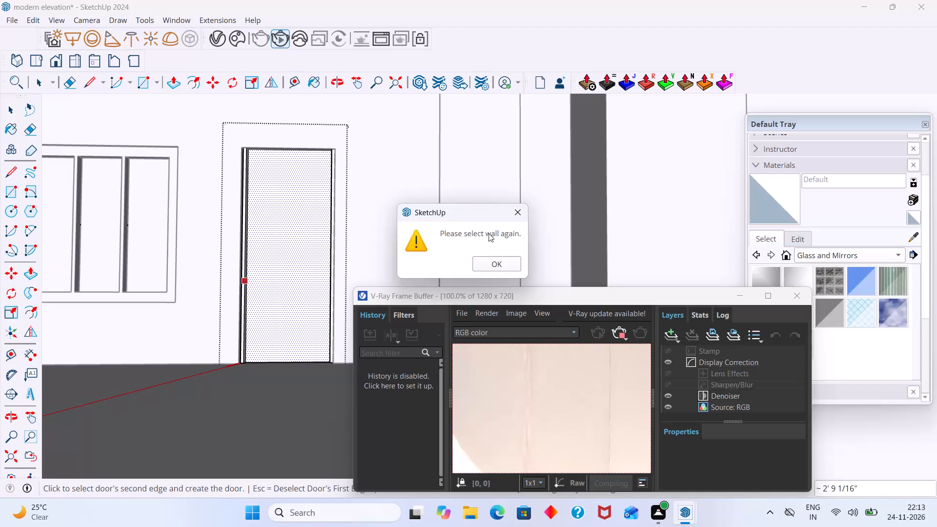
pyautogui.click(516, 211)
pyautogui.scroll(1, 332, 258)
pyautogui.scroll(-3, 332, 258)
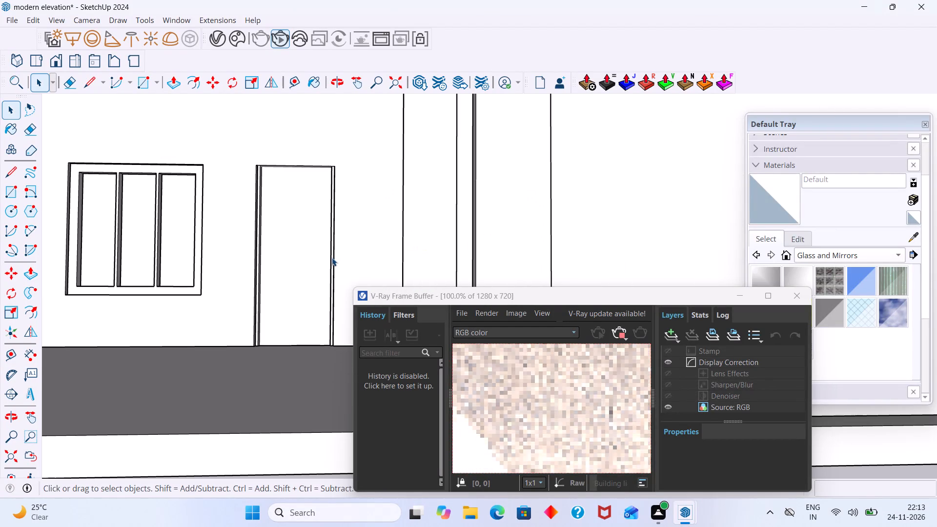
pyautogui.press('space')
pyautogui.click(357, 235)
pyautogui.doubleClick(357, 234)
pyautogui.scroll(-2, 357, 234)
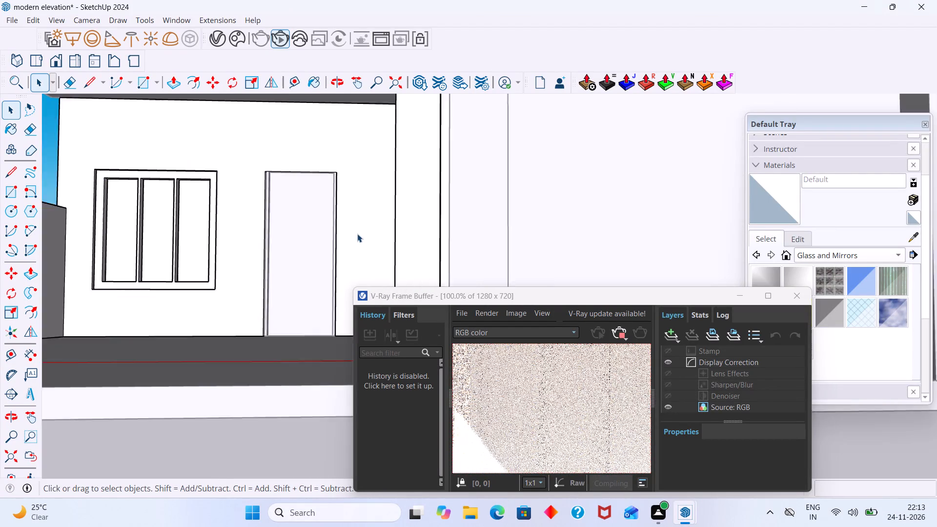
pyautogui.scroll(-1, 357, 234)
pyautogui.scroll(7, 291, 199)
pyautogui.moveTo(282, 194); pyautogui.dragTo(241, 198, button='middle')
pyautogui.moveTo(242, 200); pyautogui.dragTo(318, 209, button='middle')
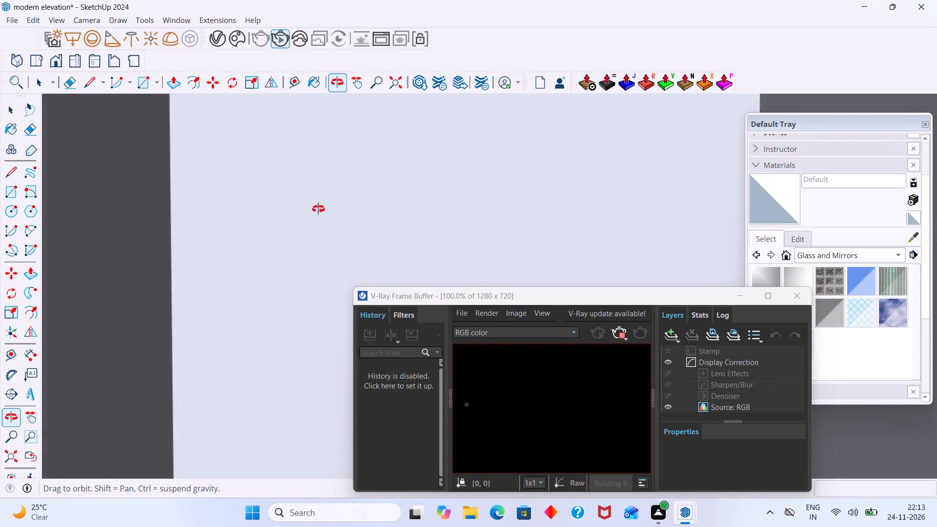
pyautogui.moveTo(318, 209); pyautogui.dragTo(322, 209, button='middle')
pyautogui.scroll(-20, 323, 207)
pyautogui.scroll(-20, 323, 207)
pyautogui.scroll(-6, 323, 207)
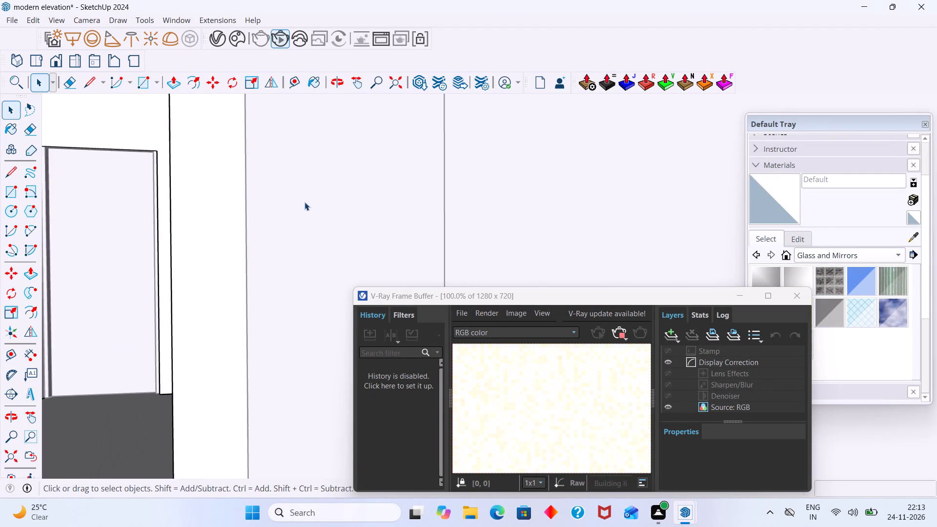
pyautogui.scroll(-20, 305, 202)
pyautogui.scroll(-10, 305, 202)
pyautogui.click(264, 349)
# Delete the door from the ground-floor door opening and leave its component.
pyautogui.scroll(5, 219, 248)
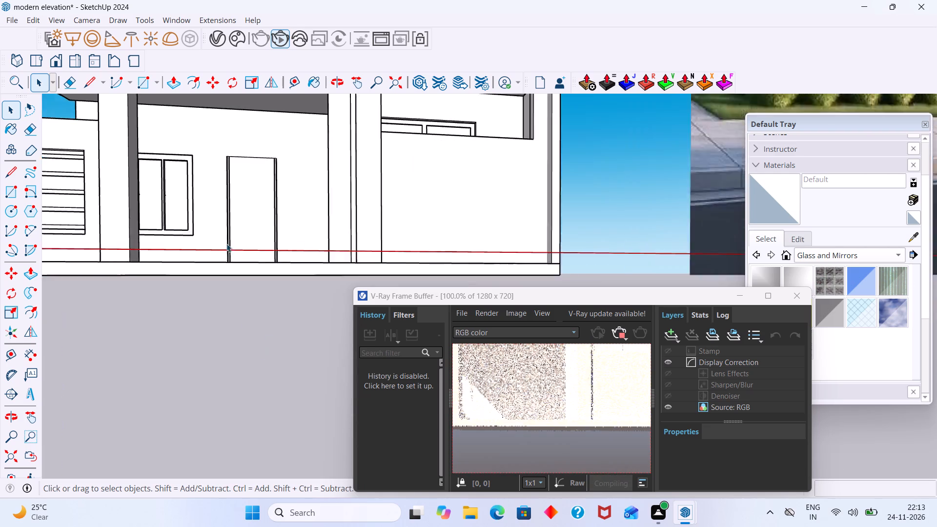
pyautogui.scroll(3, 226, 243)
pyautogui.moveTo(244, 227); pyautogui.dragTo(257, 290, button='middle')
pyautogui.scroll(3, 258, 284)
pyautogui.click(258, 283)
pyautogui.tripleClick(258, 282)
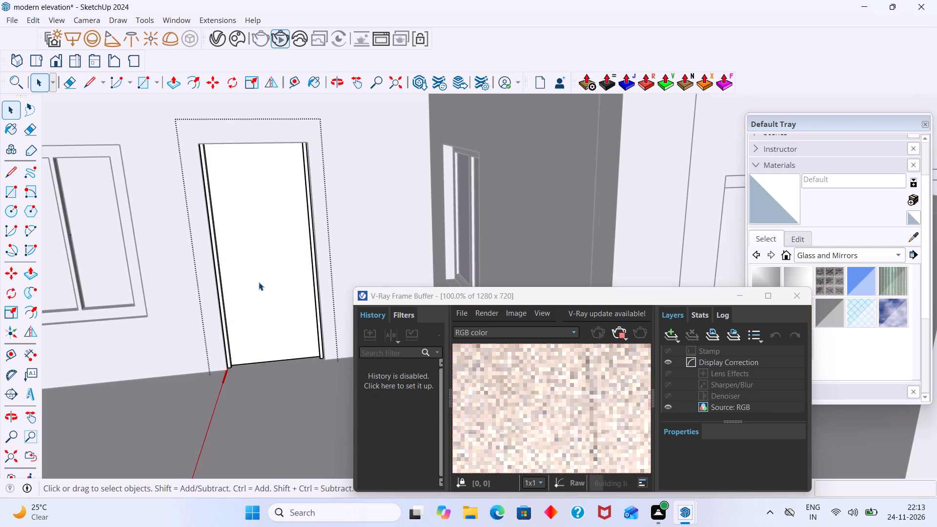
pyautogui.press('Delete')
pyautogui.scroll(-2, 258, 283)
pyautogui.scroll(5, 249, 318)
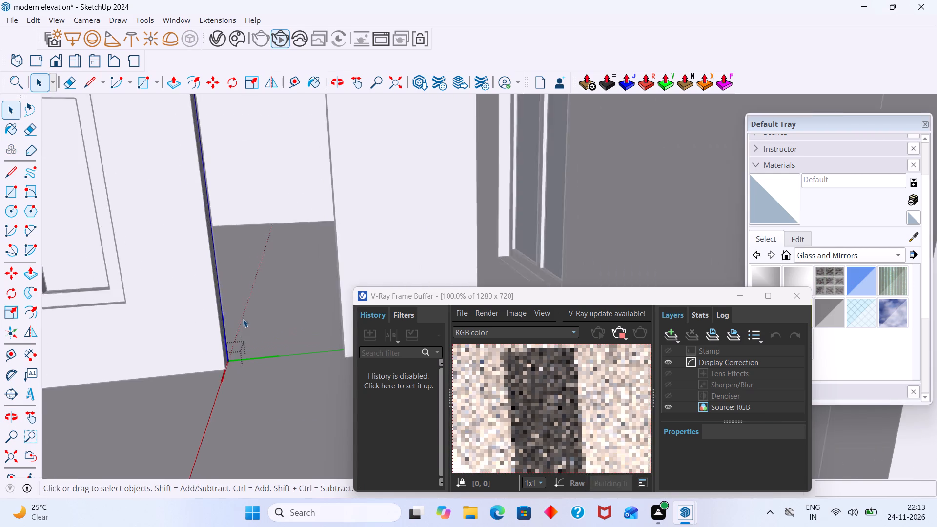
pyautogui.scroll(2, 243, 319)
pyautogui.moveTo(231, 351); pyautogui.dragTo(164, 356, button='middle')
pyautogui.scroll(1, 164, 356)
pyautogui.scroll(-5, 172, 340)
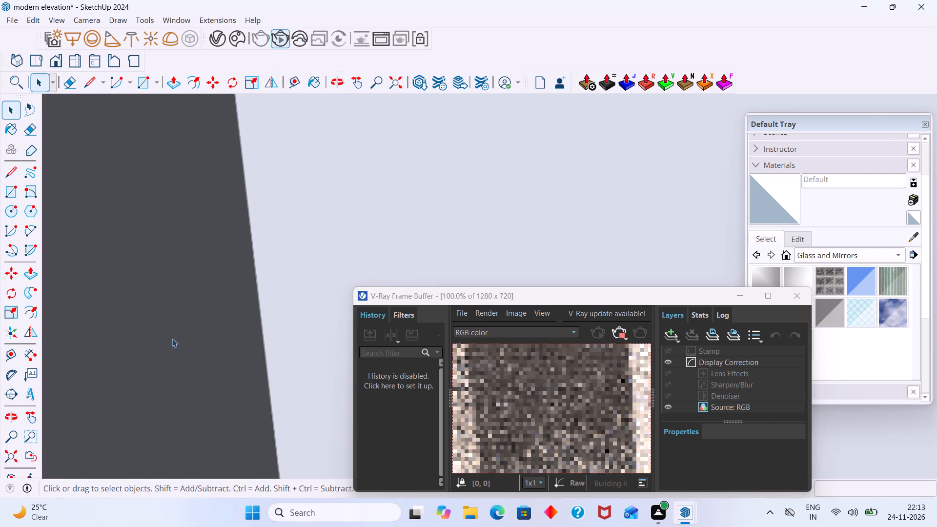
pyautogui.scroll(-4, 172, 339)
pyautogui.scroll(-10, 432, 219)
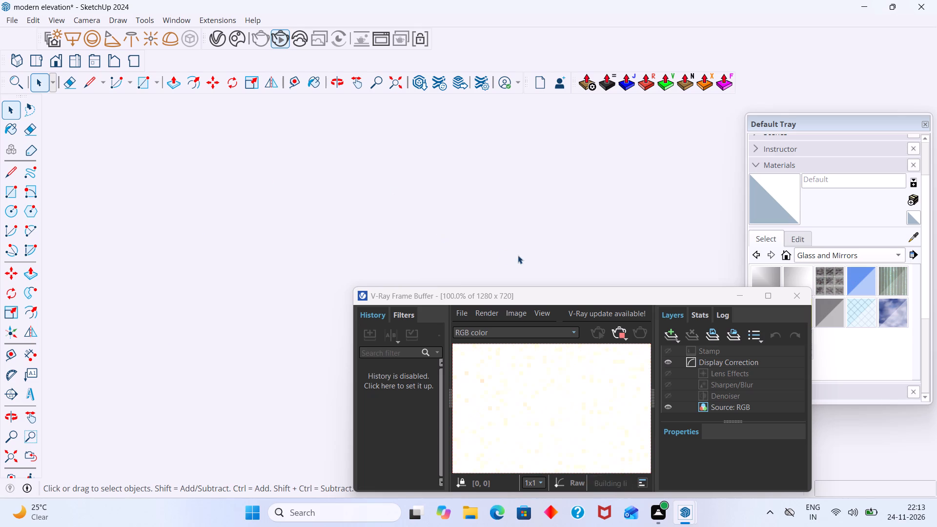
pyautogui.click(4, 453)
pyautogui.scroll(-8, 168, 311)
pyautogui.moveTo(198, 296); pyautogui.dragTo(335, 254, button='middle')
pyautogui.click(236, 212)
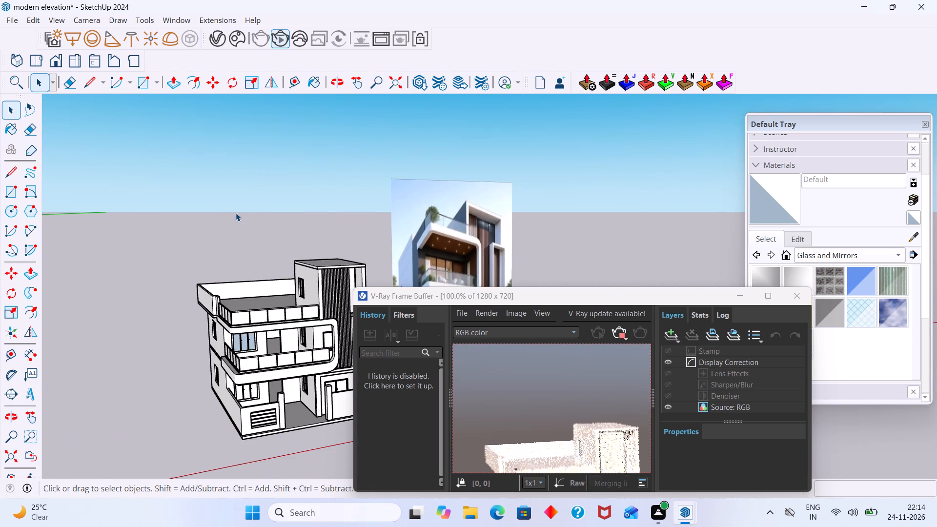
# Examine the house's balconies, openings and slatted tower against the reference image, in the model and in the live V-Ray render.
pyautogui.scroll(18, 245, 318)
pyautogui.scroll(-11, 238, 345)
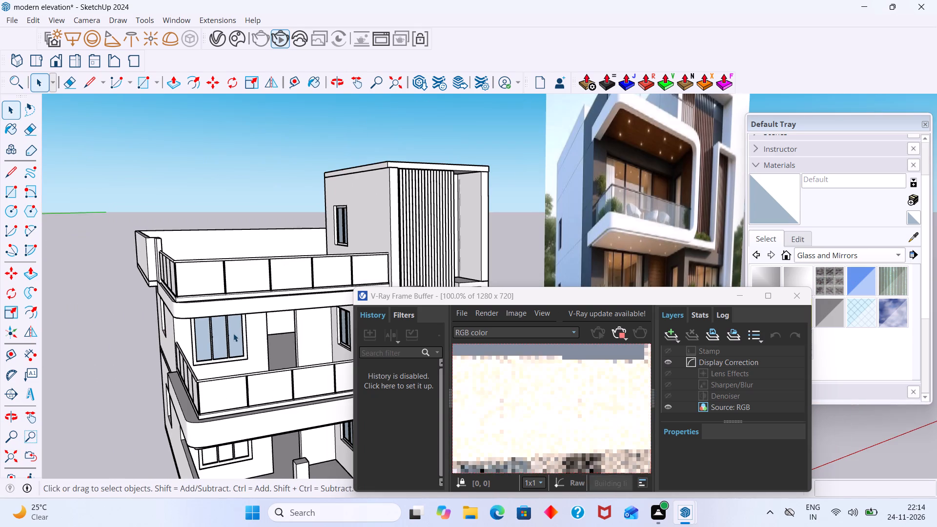
pyautogui.moveTo(239, 336); pyautogui.dragTo(202, 263, button='middle')
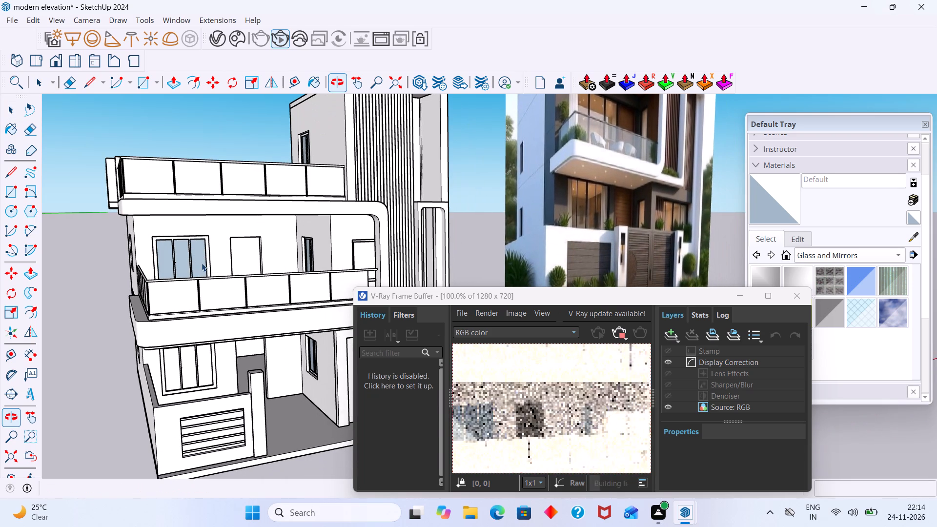
pyautogui.scroll(15, 204, 322)
pyautogui.scroll(-16, 203, 372)
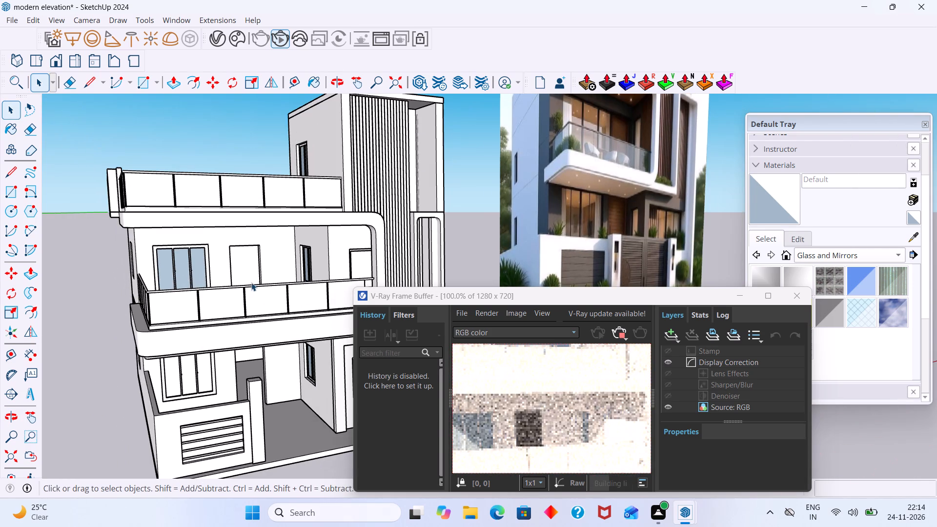
pyautogui.moveTo(252, 288); pyautogui.dragTo(254, 345, button='middle')
pyautogui.scroll(6, 241, 299)
pyautogui.moveTo(237, 301); pyautogui.dragTo(197, 299, button='middle')
pyautogui.scroll(-12, 197, 299)
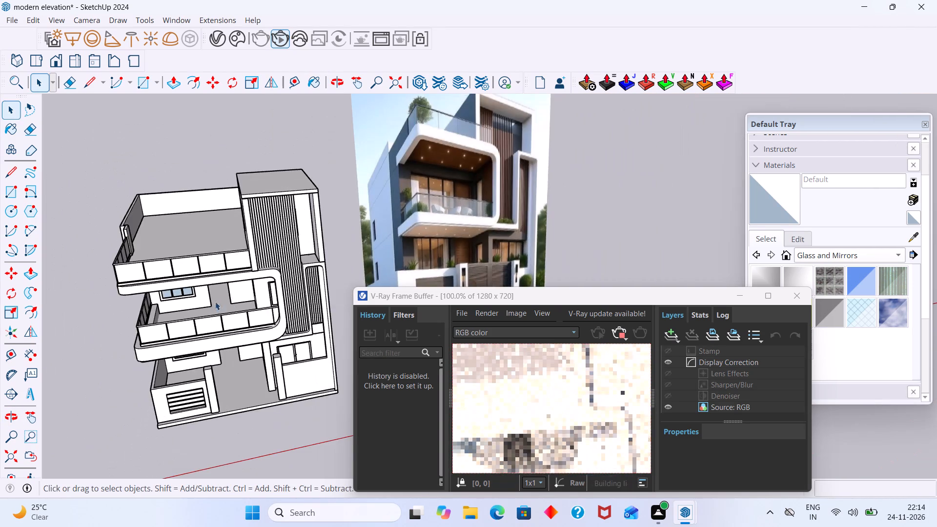
pyautogui.scroll(4, 287, 300)
pyautogui.moveTo(286, 298); pyautogui.dragTo(413, 244, button='middle')
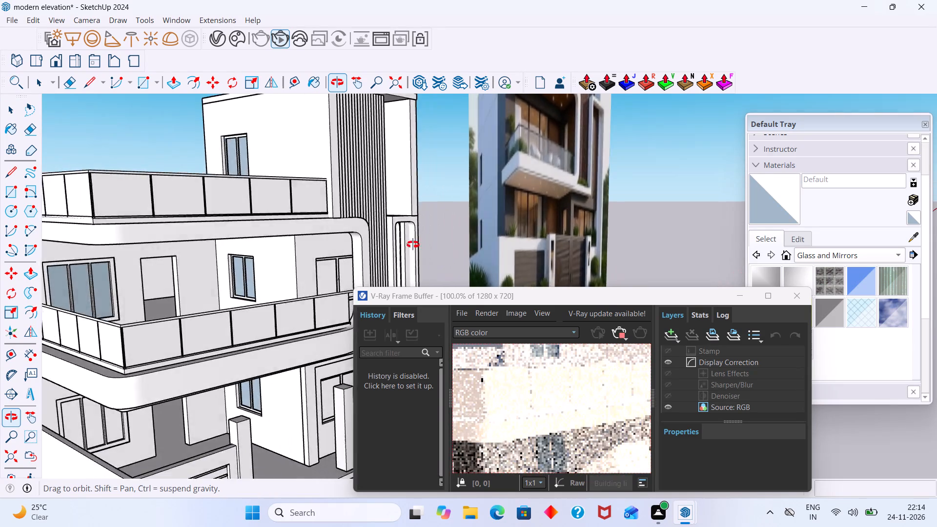
pyautogui.moveTo(413, 244); pyautogui.dragTo(169, 254, button='middle')
pyautogui.scroll(3, 304, 290)
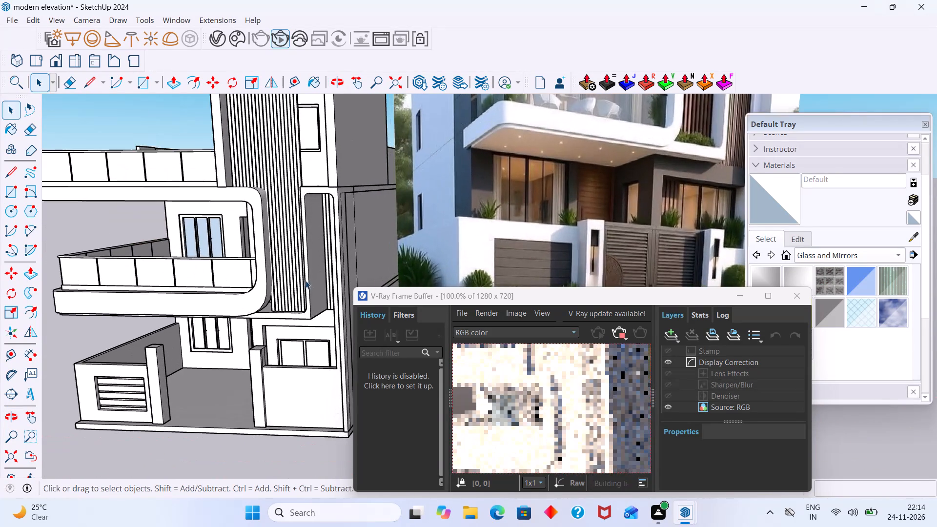
pyautogui.scroll(-4, 306, 272)
pyautogui.scroll(7, 305, 146)
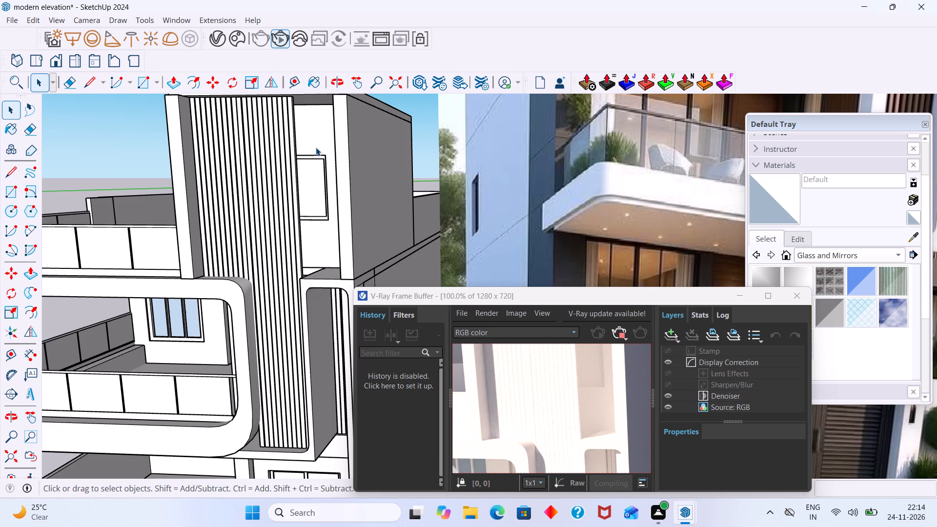
pyautogui.scroll(-3, 657, 391)
pyautogui.scroll(-3, 571, 407)
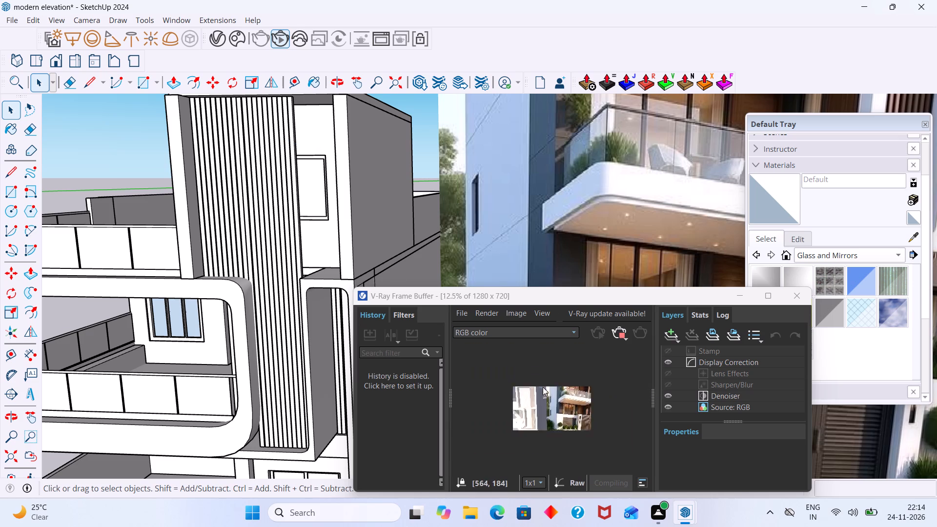
pyautogui.scroll(-1, 543, 387)
pyautogui.scroll(2, 538, 389)
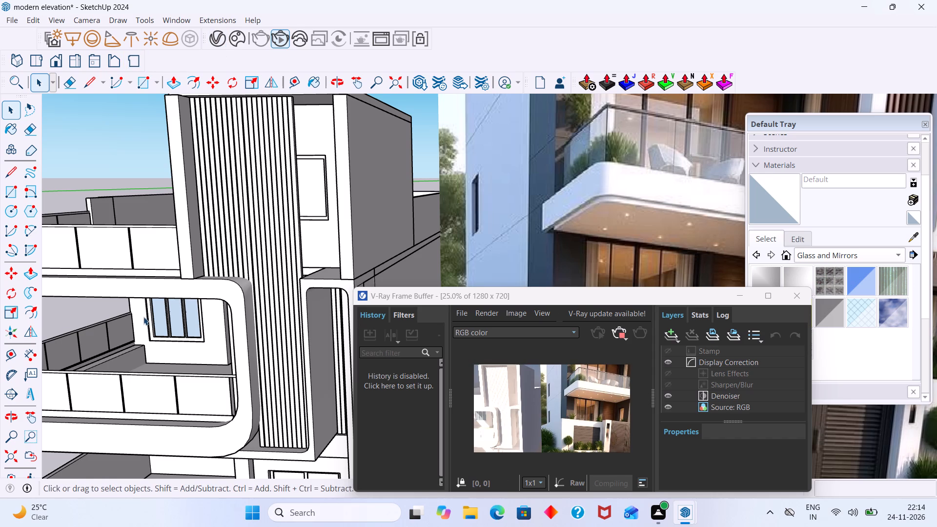
pyautogui.scroll(-6, 143, 317)
pyautogui.moveTo(165, 335); pyautogui.dragTo(237, 323, button='middle')
pyautogui.moveTo(237, 316); pyautogui.dragTo(237, 296, button='middle')
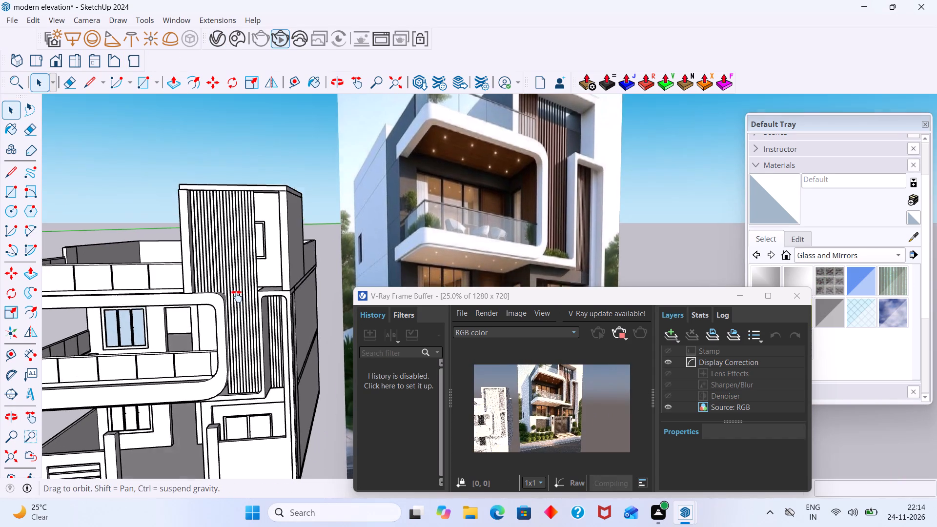
# Paint the corner glass panel on the front of the top balcony railing with Translucent Glass Blue from Glass and Mirrors.
pyautogui.moveTo(237, 296); pyautogui.dragTo(338, 194, button='middle')
pyautogui.scroll(7, 255, 219)
pyautogui.scroll(-4, 226, 223)
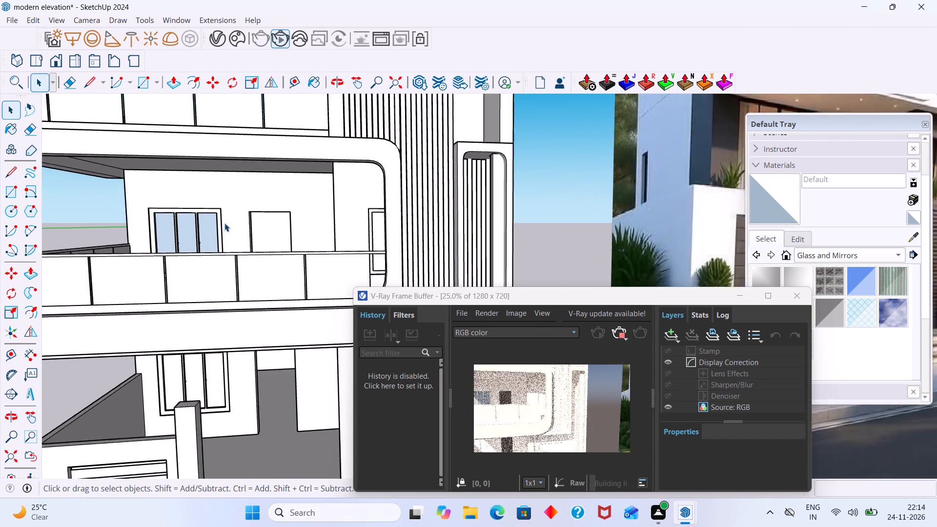
pyautogui.scroll(-2, 224, 223)
pyautogui.keyDown('shift'); pyautogui.moveTo(216, 227); pyautogui.dragTo(328, 159, button='middle'); pyautogui.keyUp('shift')
pyautogui.scroll(4, 308, 178)
pyautogui.scroll(-17, 307, 178)
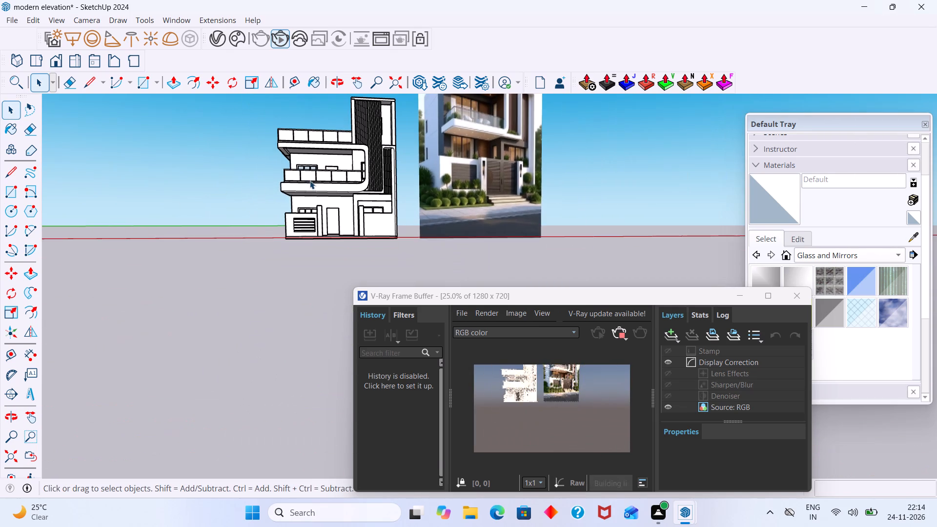
pyautogui.moveTo(288, 145); pyautogui.dragTo(297, 188, button='middle')
pyautogui.scroll(14, 273, 140)
pyautogui.moveTo(276, 159); pyautogui.dragTo(280, 170, button='middle')
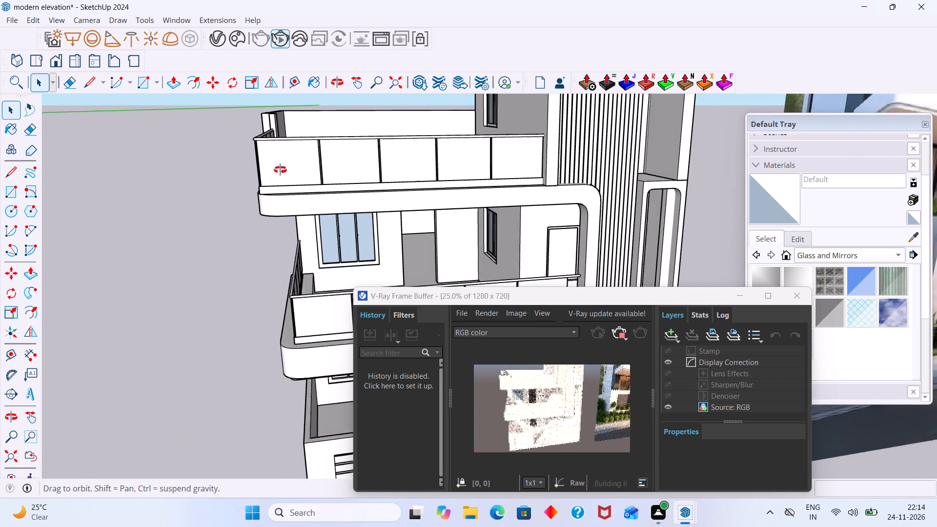
pyautogui.moveTo(280, 170); pyautogui.dragTo(281, 170, button='middle')
pyautogui.scroll(8, 281, 169)
pyautogui.doubleClick(284, 163)
pyautogui.click(289, 166)
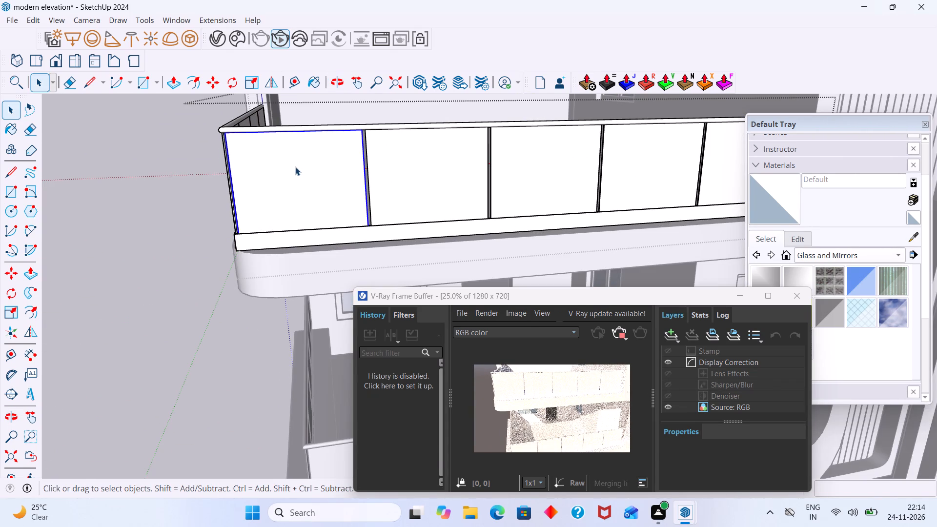
pyautogui.doubleClick(305, 164)
pyautogui.doubleClick(305, 162)
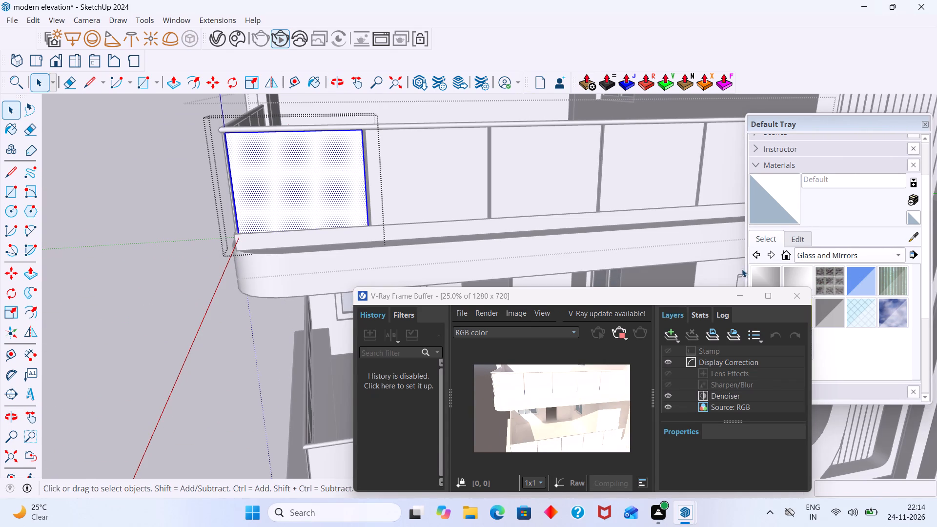
pyautogui.click(861, 281)
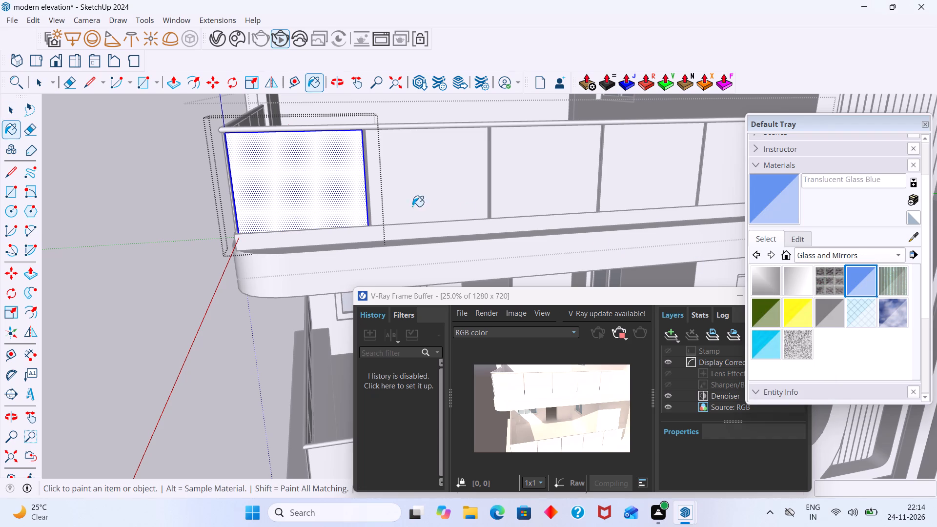
pyautogui.click(335, 195)
# Sample the blue glass from the painted corner panel and apply it to the other four front panels of the top balcony railing.
pyautogui.moveTo(347, 190); pyautogui.dragTo(551, 236, button='middle')
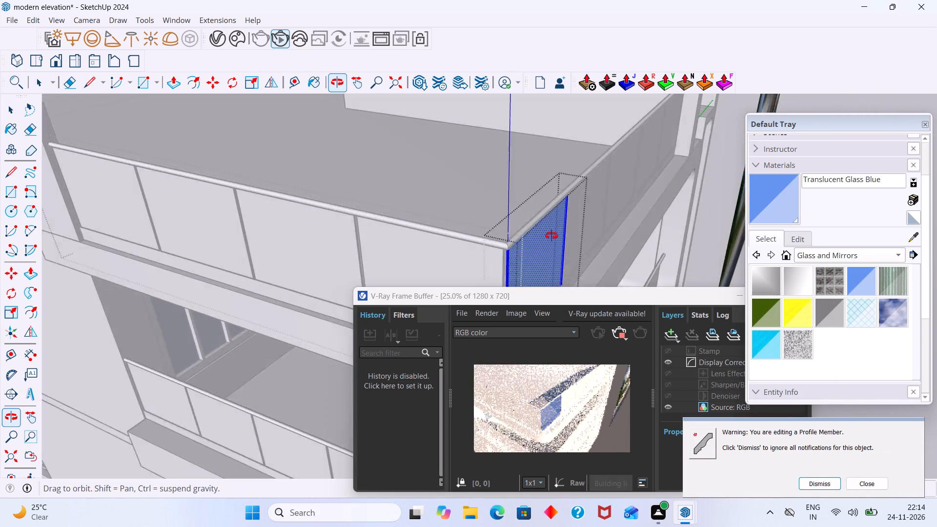
pyautogui.moveTo(551, 236); pyautogui.dragTo(392, 192, button='middle')
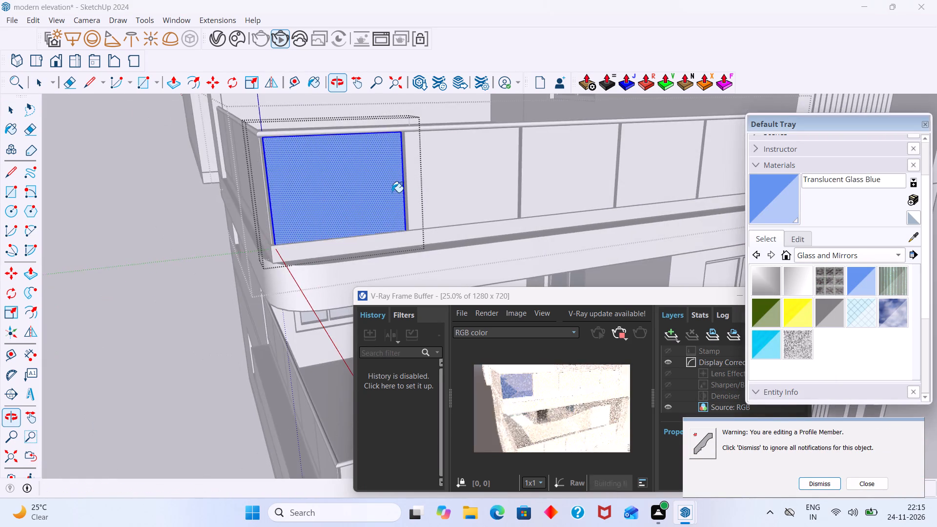
pyautogui.scroll(-14, 392, 192)
pyautogui.keyDown('shift'); pyautogui.moveTo(378, 187); pyautogui.dragTo(210, 165, button='middle'); pyautogui.keyUp('shift')
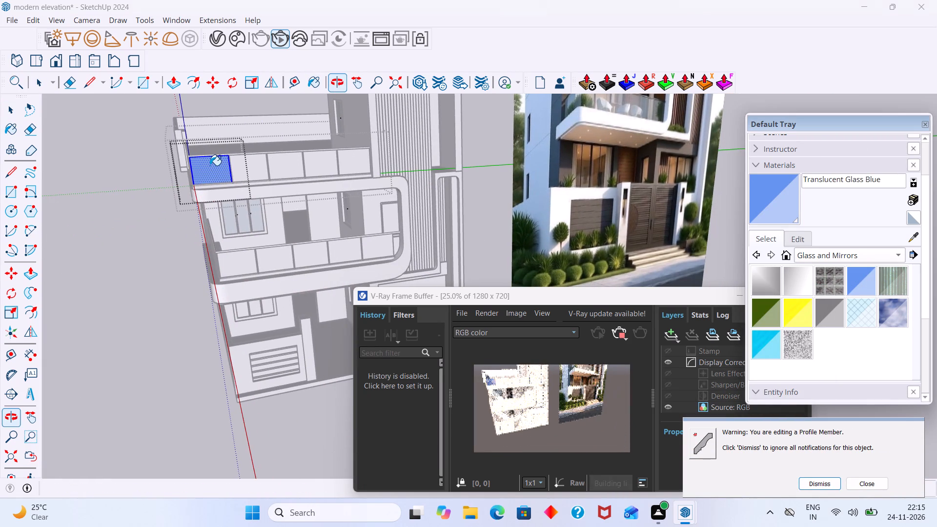
pyautogui.press('space')
pyautogui.click(176, 326)
pyautogui.scroll(8, 242, 159)
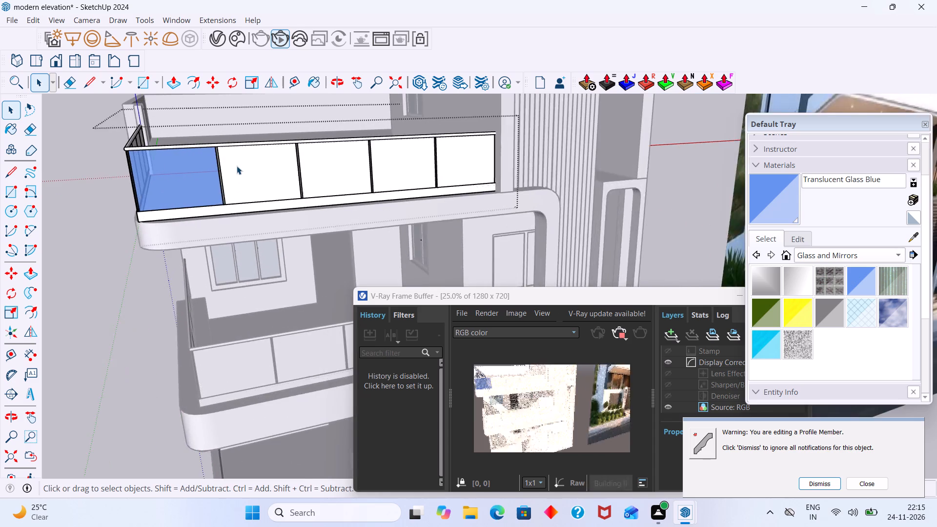
pyautogui.scroll(2, 237, 166)
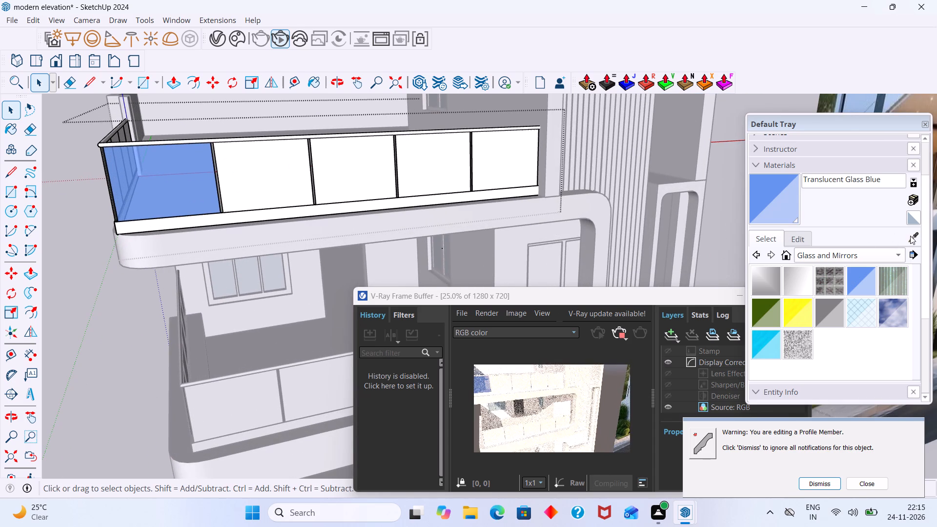
pyautogui.click(912, 236)
pyautogui.click(154, 186)
pyautogui.click(238, 176)
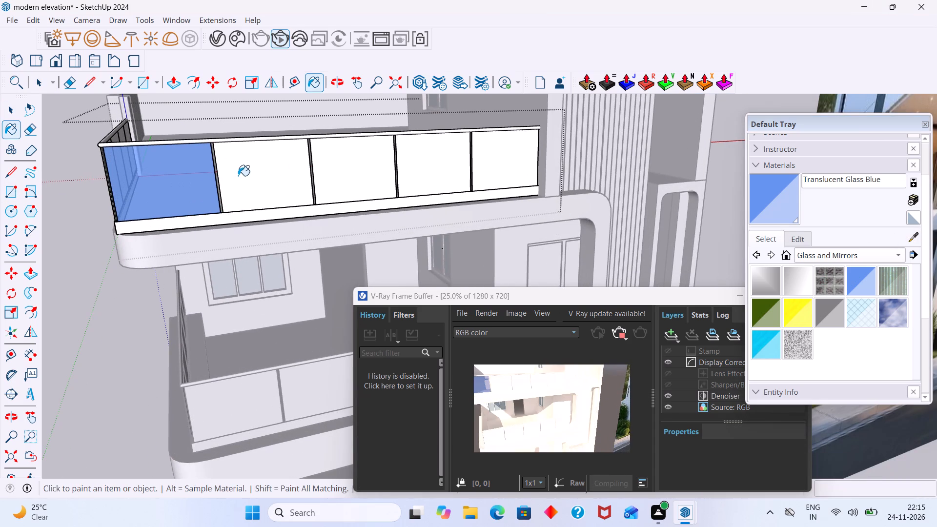
pyautogui.moveTo(263, 172); pyautogui.dragTo(318, 142, button='middle')
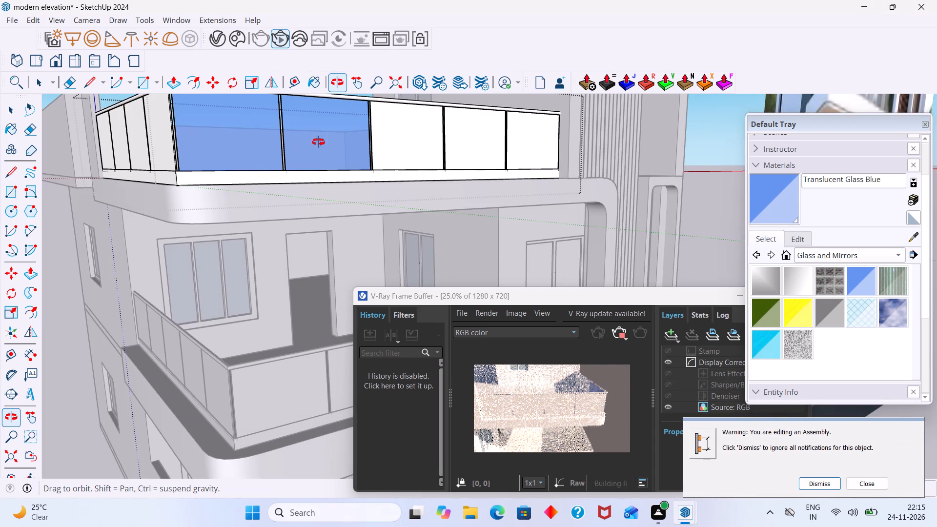
pyautogui.moveTo(318, 142); pyautogui.dragTo(319, 141, button='middle')
pyautogui.click(402, 136)
pyautogui.click(481, 140)
pyautogui.click(519, 135)
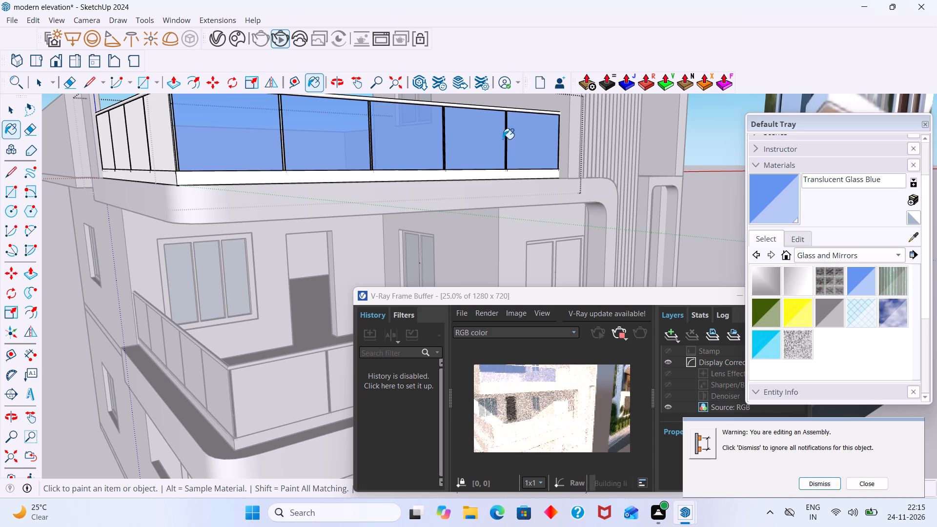
# Paint the four side panels of the top balcony railing with Translucent Glass Blue and leave the railing group.
pyautogui.moveTo(166, 128); pyautogui.dragTo(233, 131, button='middle')
pyautogui.click(233, 134)
pyautogui.click(184, 142)
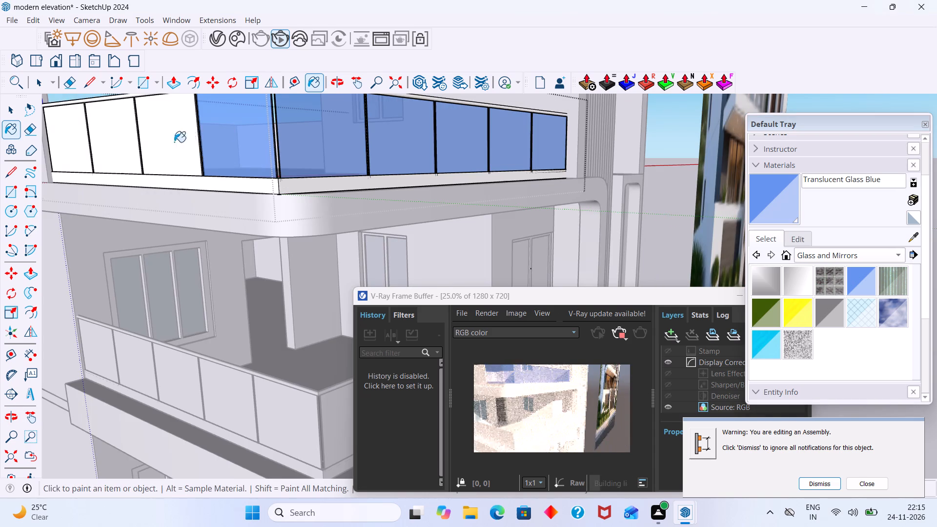
pyautogui.click(126, 141)
pyautogui.click(62, 131)
pyautogui.scroll(-10, 84, 132)
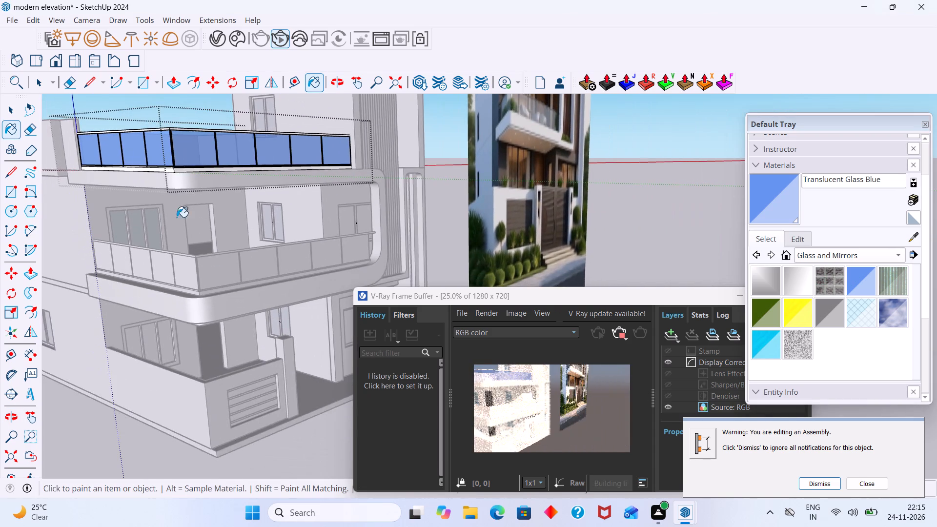
pyautogui.scroll(3, 225, 288)
pyautogui.press('space')
pyautogui.click(92, 461)
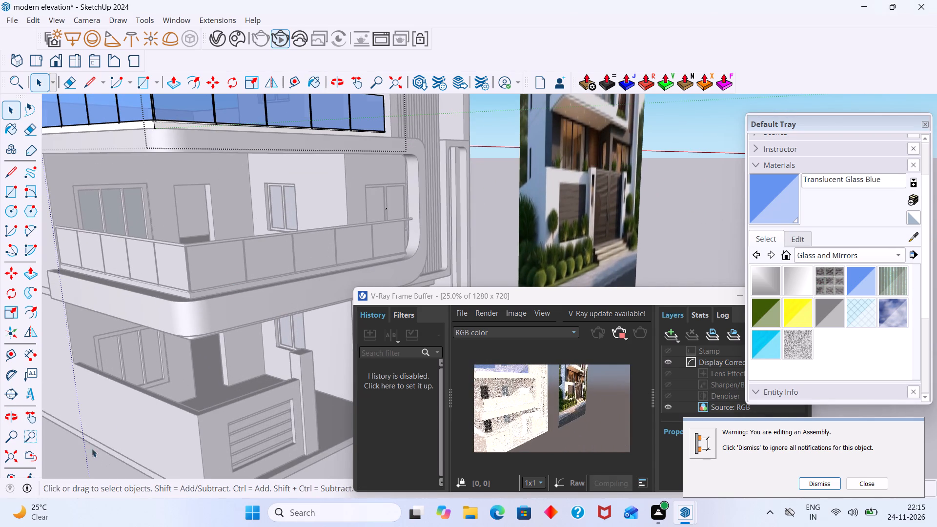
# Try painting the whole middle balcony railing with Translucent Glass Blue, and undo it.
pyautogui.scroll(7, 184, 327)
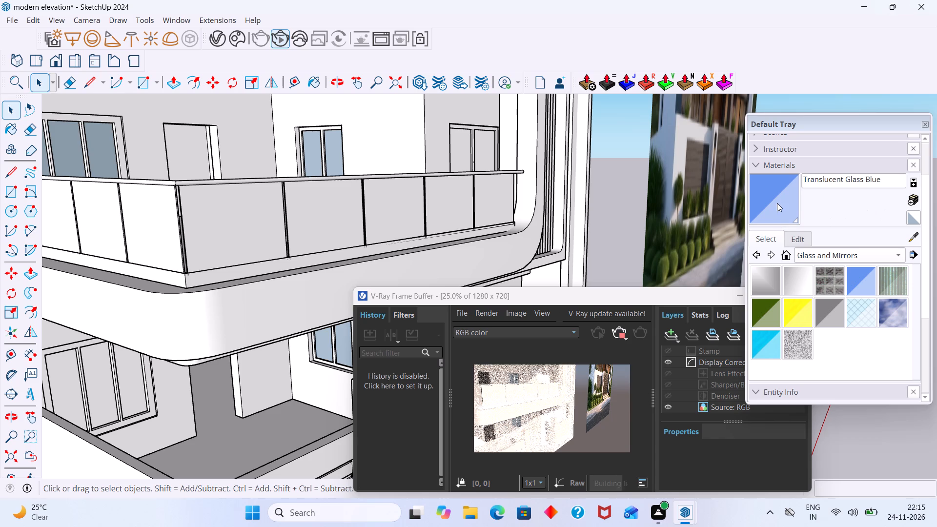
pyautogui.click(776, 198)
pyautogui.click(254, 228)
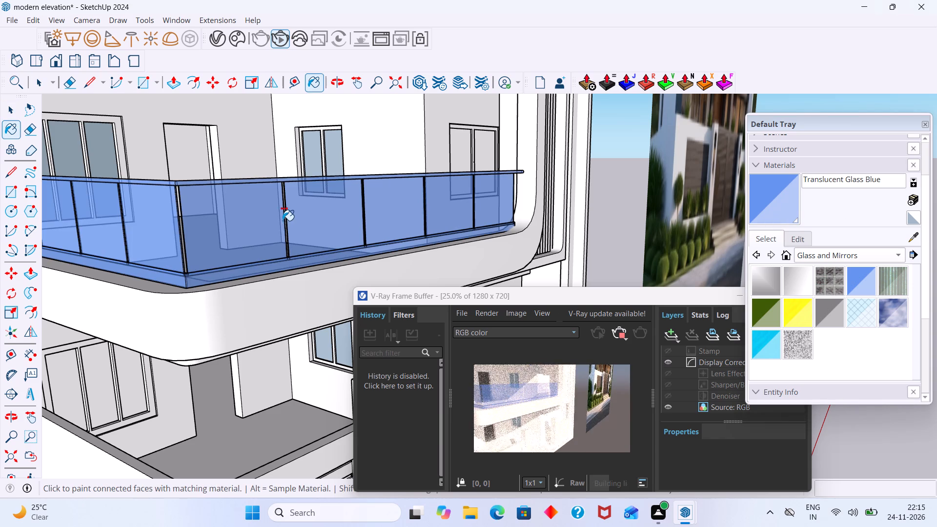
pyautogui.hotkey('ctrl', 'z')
# Open the corner front panel of the middle balcony railing for editing and paint only its glass face with Translucent Glass Blue.
pyautogui.press('space')
pyautogui.doubleClick(264, 229)
pyautogui.doubleClick(261, 236)
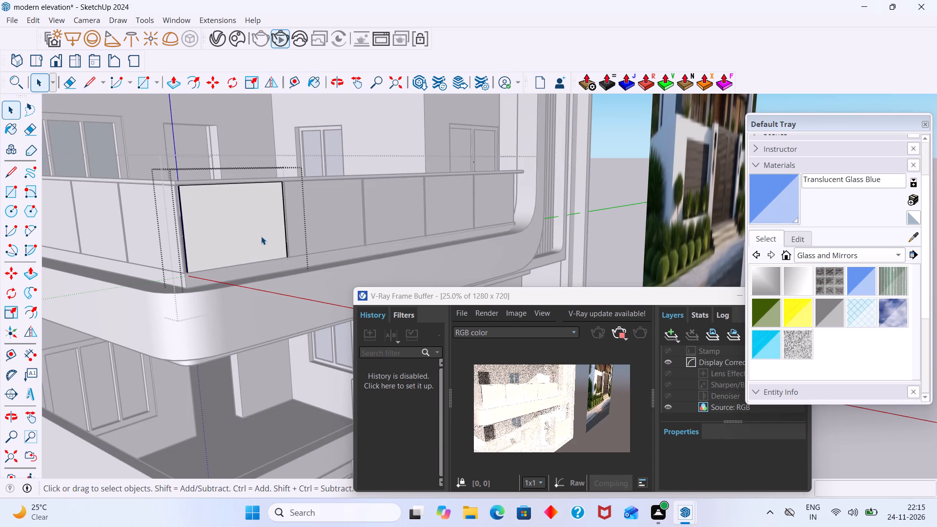
pyautogui.scroll(-9, 261, 232)
pyautogui.moveTo(125, 427); pyautogui.dragTo(128, 421)
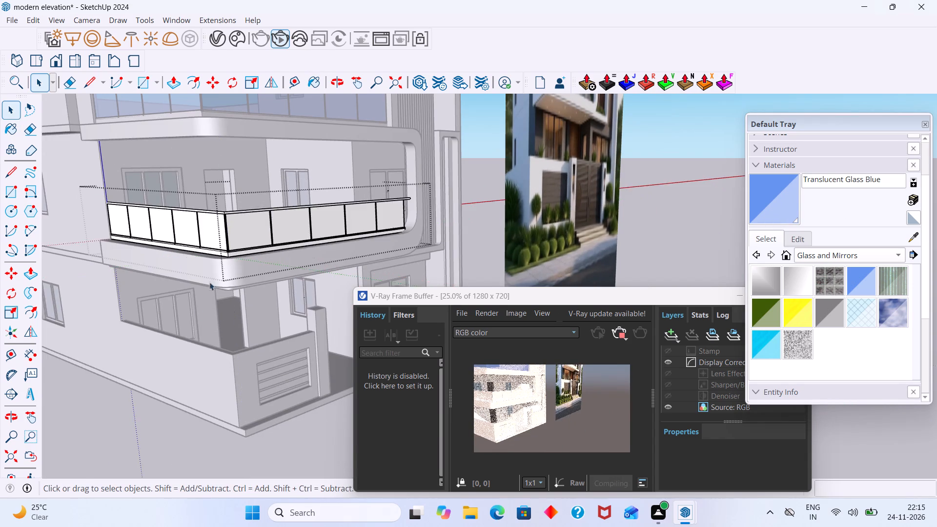
pyautogui.scroll(6, 222, 263)
pyautogui.doubleClick(245, 222)
pyautogui.tripleClick(245, 222)
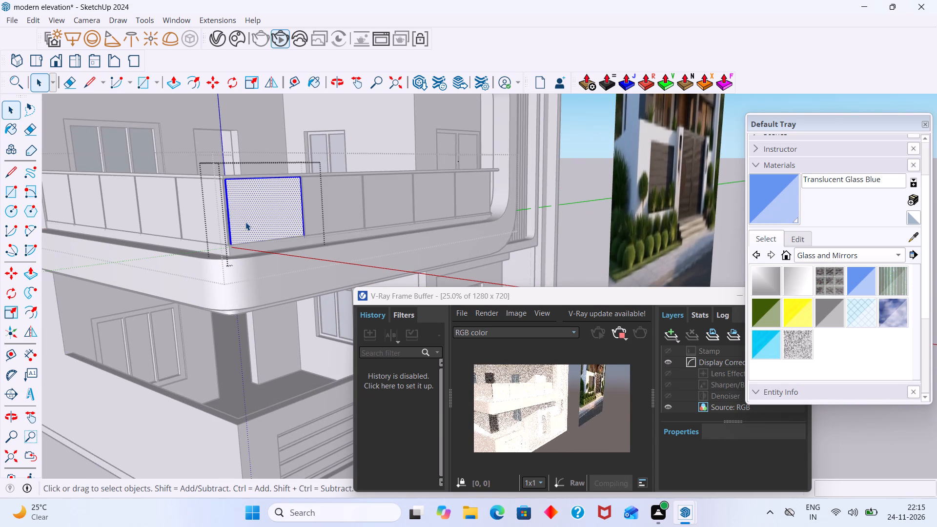
pyautogui.click(774, 188)
pyautogui.click(253, 207)
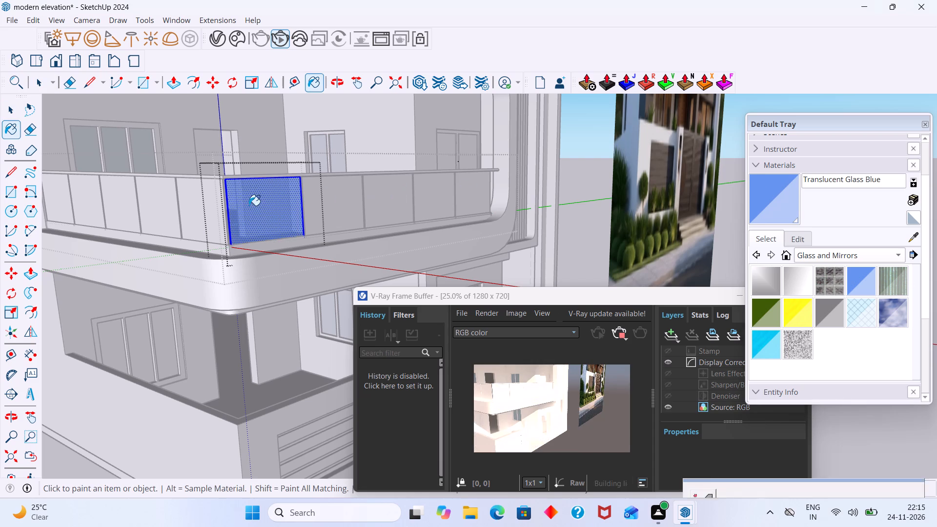
# Sample the blue glass from the corner panel and apply it to the other four front panels of the middle balcony railing.
pyautogui.moveTo(228, 200); pyautogui.dragTo(150, 232, button='middle')
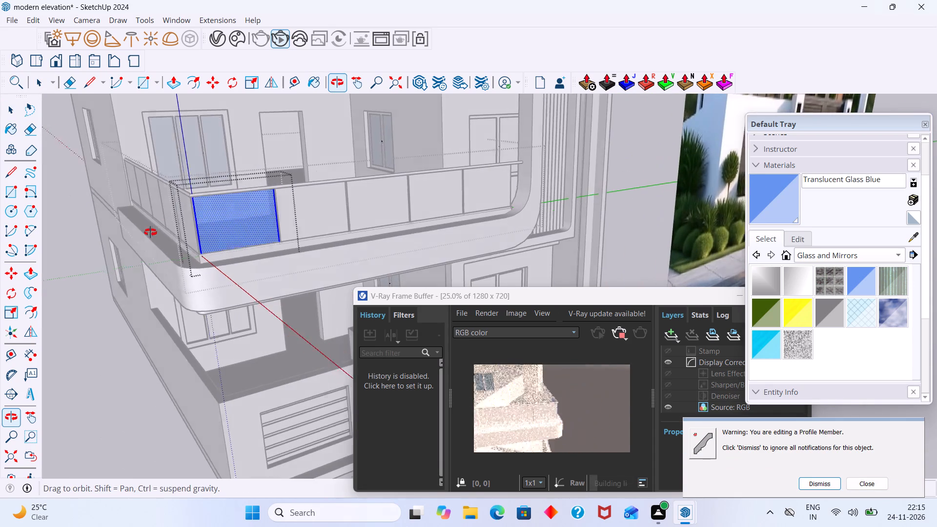
pyautogui.moveTo(150, 232); pyautogui.dragTo(151, 232, button='middle')
pyautogui.scroll(-8, 475, 251)
pyautogui.press('space')
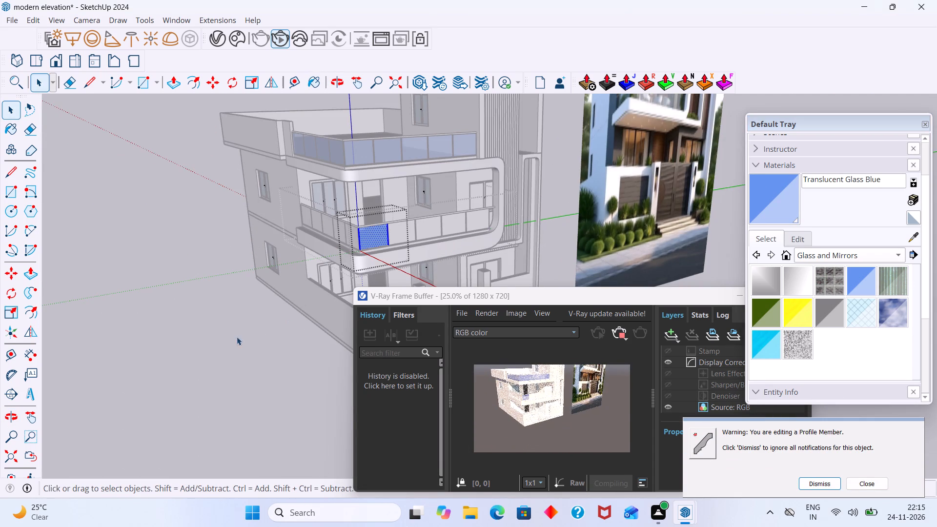
pyautogui.click(224, 339)
pyautogui.scroll(3, 369, 247)
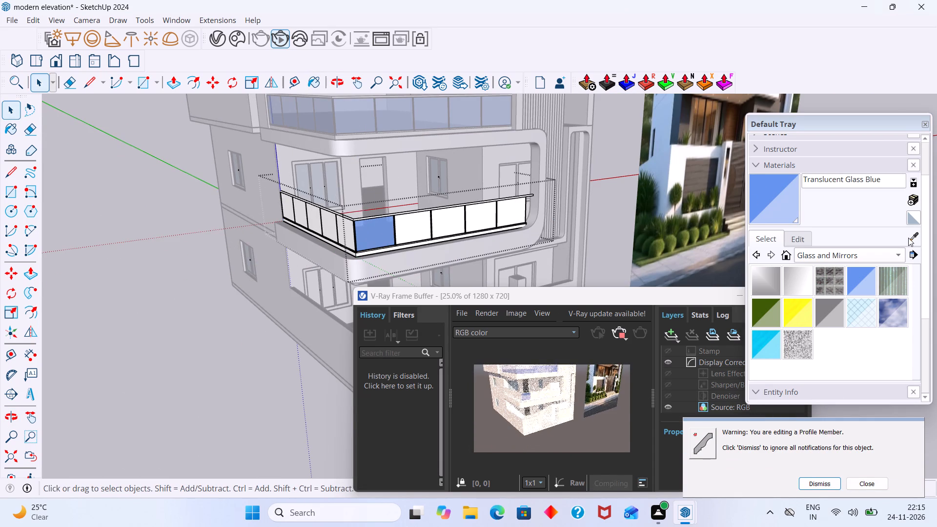
pyautogui.click(913, 236)
pyautogui.click(376, 234)
pyautogui.scroll(4, 421, 227)
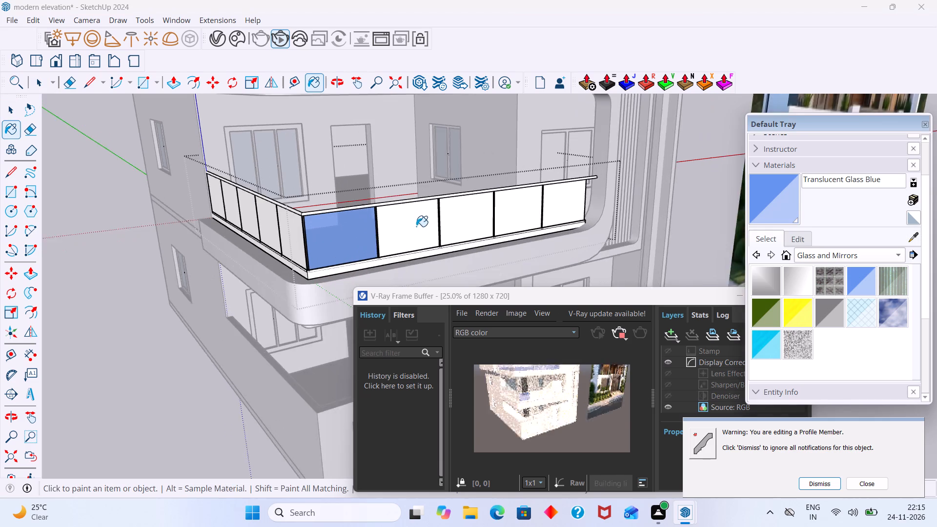
pyautogui.scroll(3, 416, 226)
pyautogui.click(412, 229)
pyautogui.click(468, 220)
pyautogui.click(541, 209)
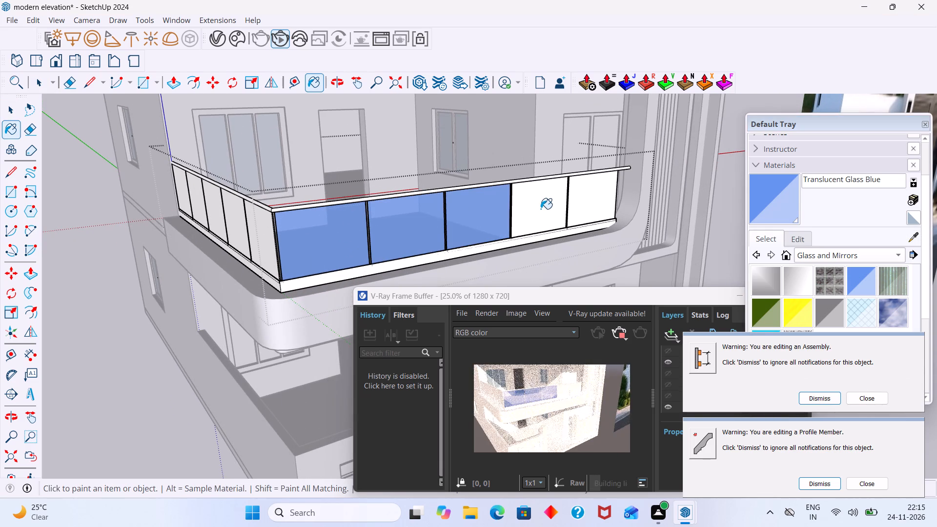
pyautogui.click(593, 207)
# Paint the five side panels of the middle balcony railing with Translucent Glass Blue and leave the railing group.
pyautogui.scroll(6, 241, 251)
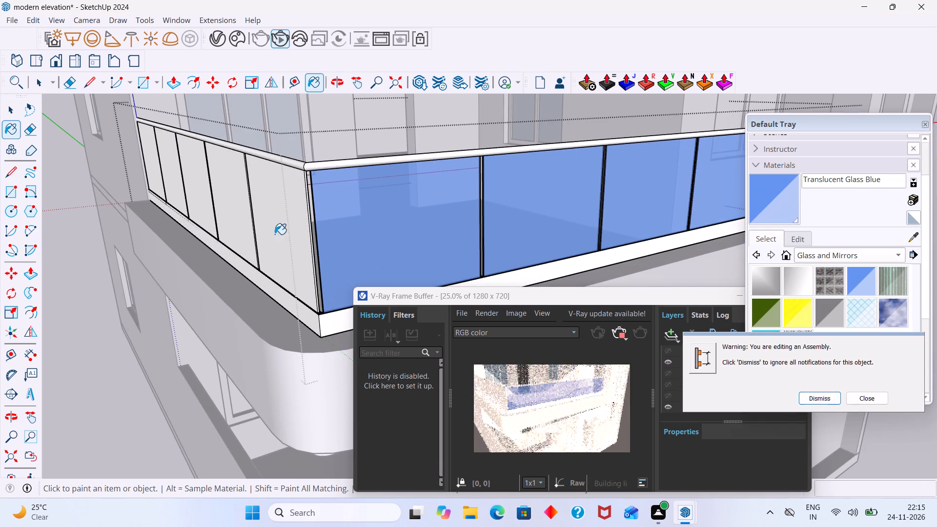
pyautogui.click(277, 232)
pyautogui.click(232, 206)
pyautogui.click(194, 192)
pyautogui.click(170, 178)
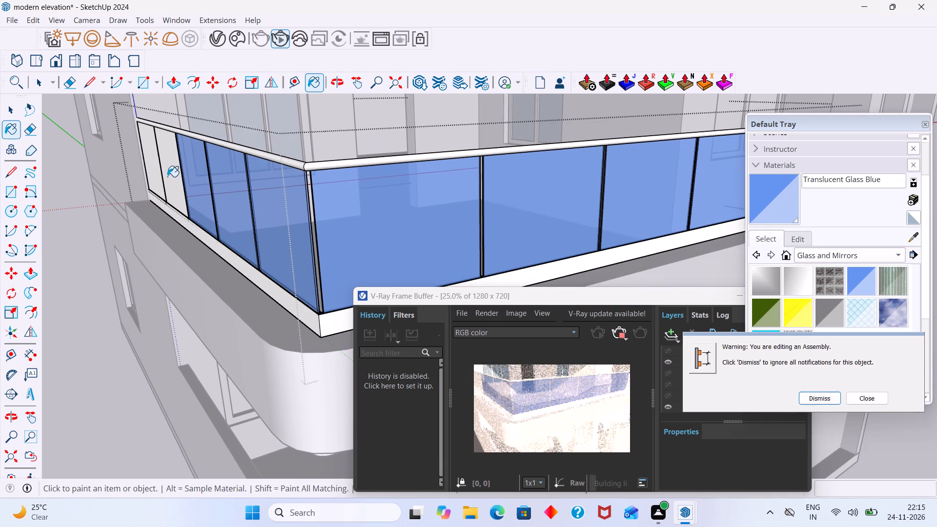
pyautogui.click(145, 167)
pyautogui.moveTo(171, 165); pyautogui.dragTo(340, 152, button='middle')
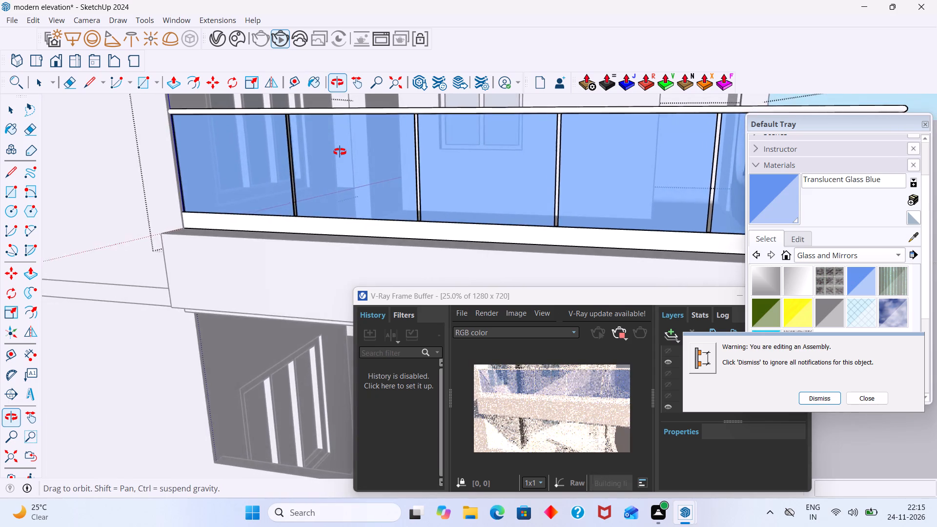
pyautogui.moveTo(340, 152); pyautogui.dragTo(237, 149, button='middle')
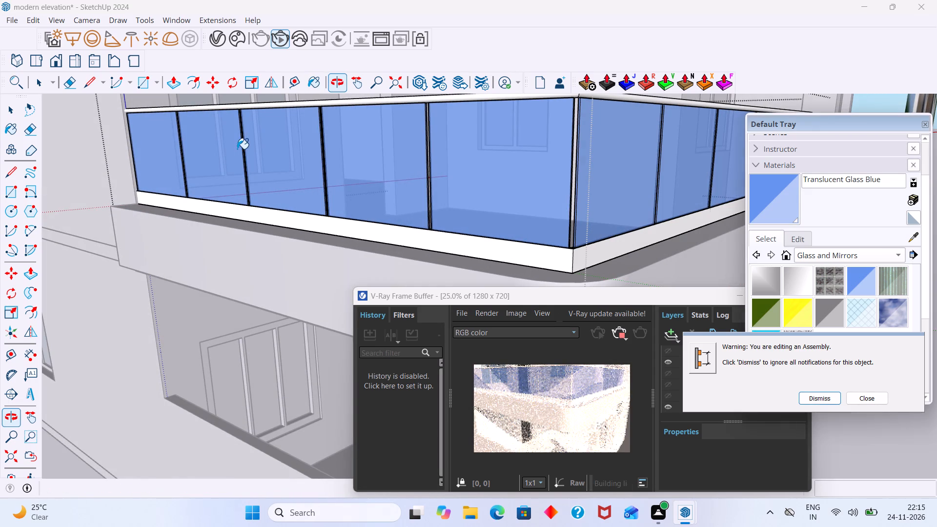
pyautogui.press('space')
pyautogui.scroll(-20, 234, 159)
pyautogui.scroll(-12, 234, 159)
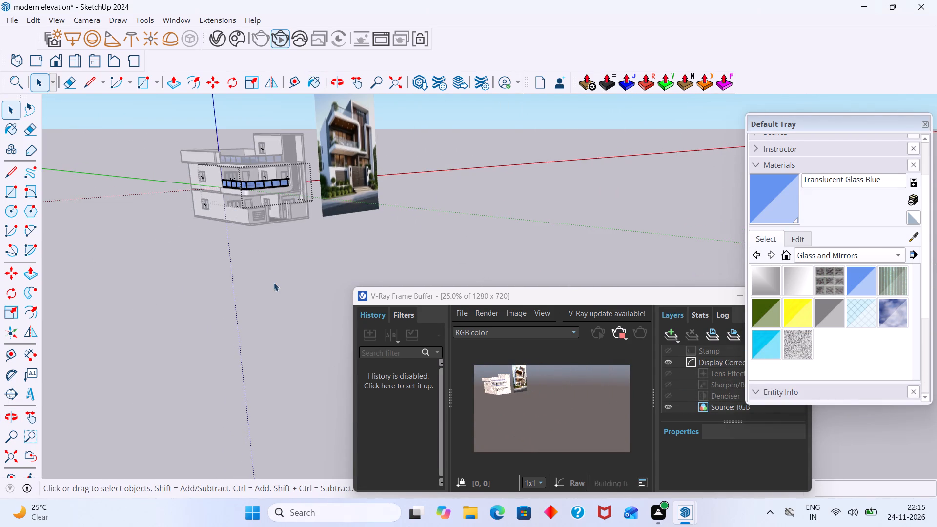
pyautogui.click(274, 283)
# Examine the blue glass balcony railings up close in the live V-Ray render.
pyautogui.scroll(3, 516, 401)
pyautogui.moveTo(503, 384); pyautogui.dragTo(525, 410, button='middle')
pyautogui.scroll(-1, 514, 388)
pyautogui.moveTo(509, 382); pyautogui.dragTo(547, 430, button='middle')
pyautogui.scroll(1, 497, 387)
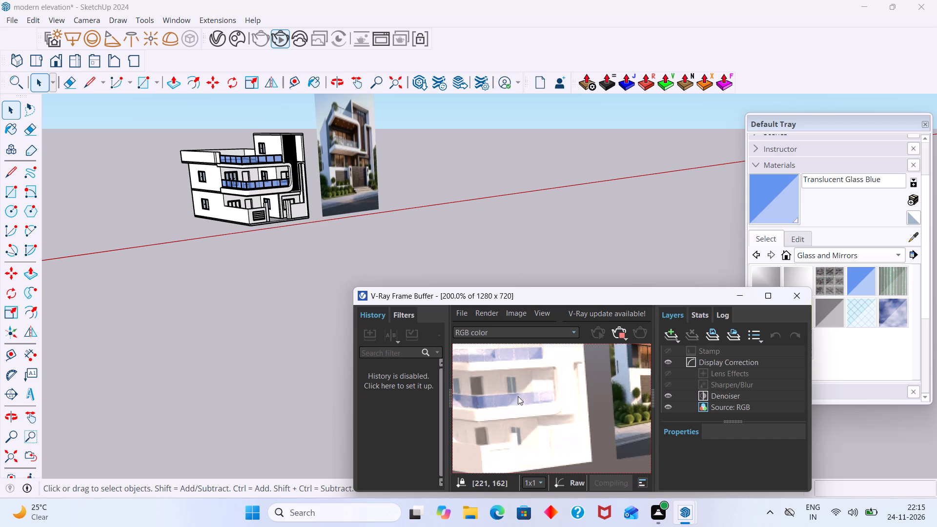
pyautogui.scroll(-1, 534, 393)
pyautogui.moveTo(558, 394); pyautogui.dragTo(546, 392, button='middle')
pyautogui.moveTo(501, 238); pyautogui.dragTo(433, 233, button='middle')
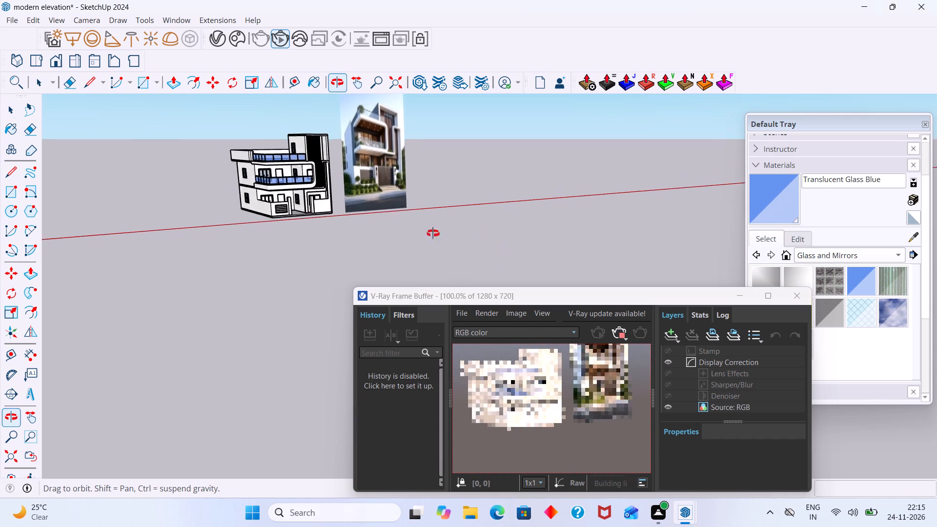
# Examine the house facade, balcony railings and ground floor in the live V-Ray render, and close the frame buffer.
pyautogui.moveTo(433, 233); pyautogui.dragTo(423, 239, button='middle')
pyautogui.scroll(1, 543, 400)
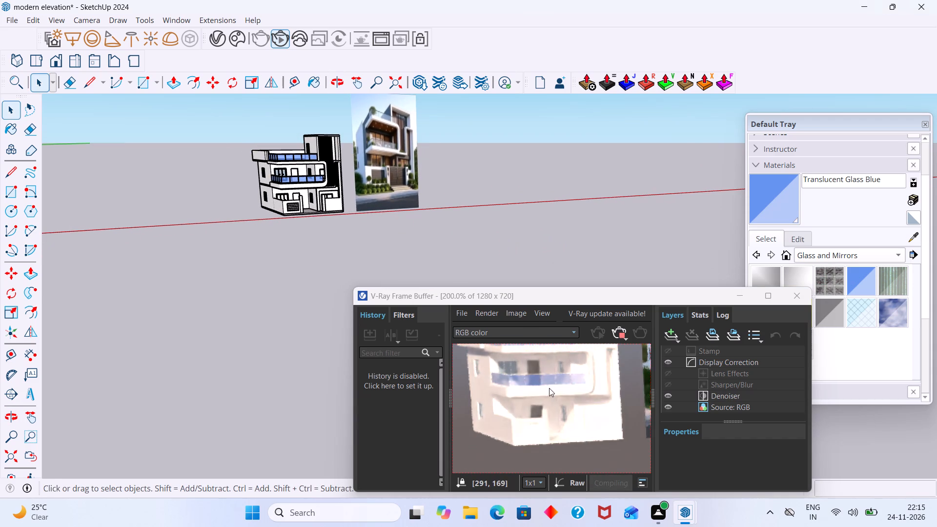
pyautogui.moveTo(555, 390); pyautogui.dragTo(583, 417, button='middle')
pyautogui.scroll(1, 559, 366)
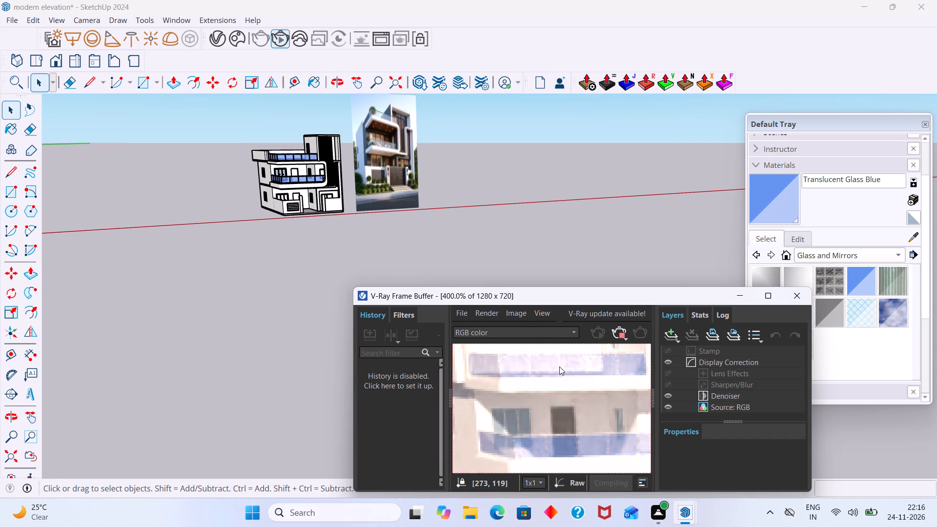
pyautogui.scroll(-1, 559, 366)
pyautogui.moveTo(356, 271); pyautogui.dragTo(324, 289, button='middle')
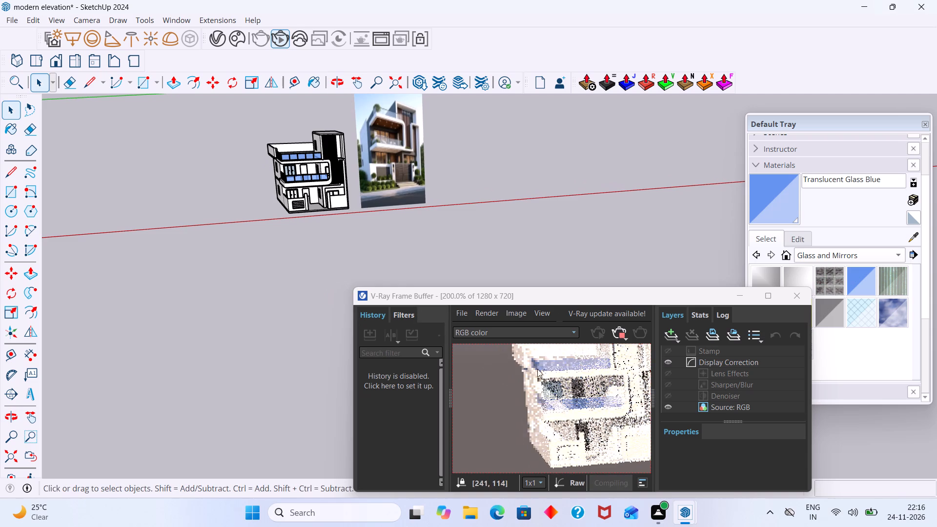
pyautogui.scroll(8, 316, 196)
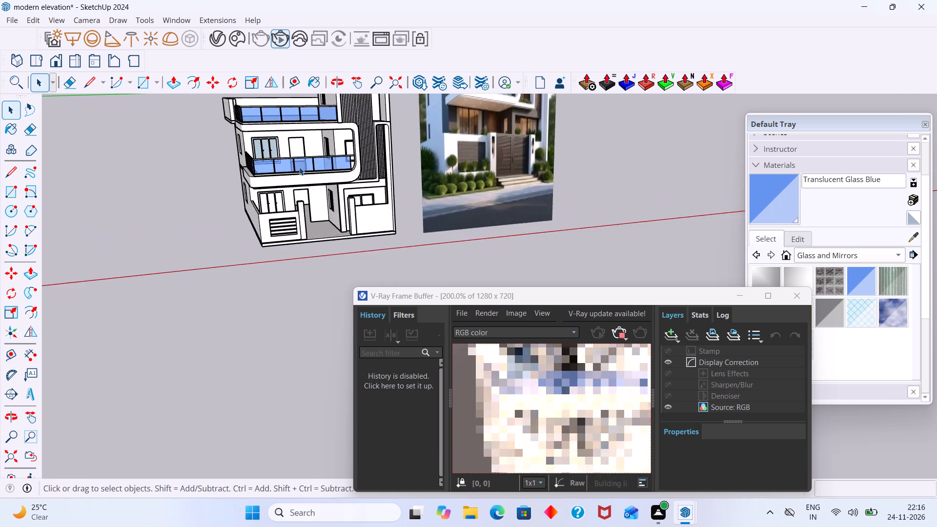
pyautogui.scroll(15, 299, 167)
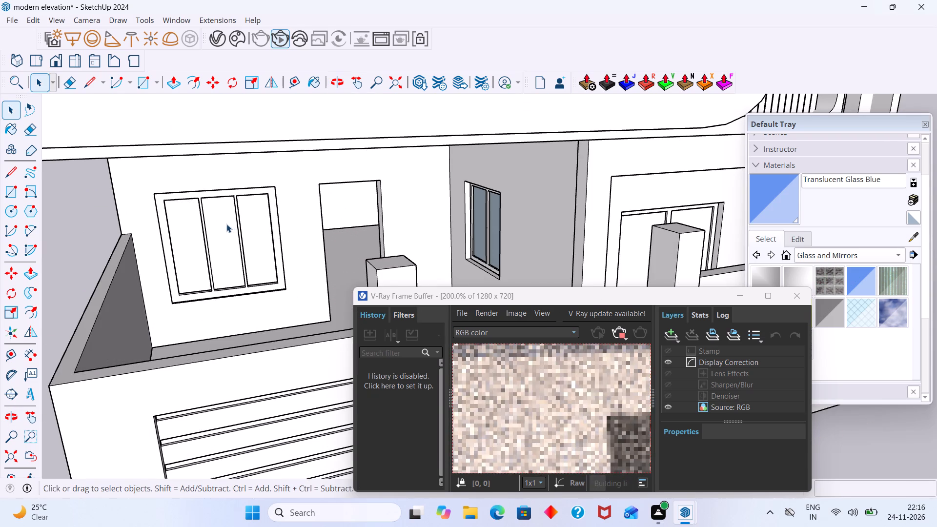
pyautogui.scroll(-1, 229, 224)
pyautogui.click(799, 299)
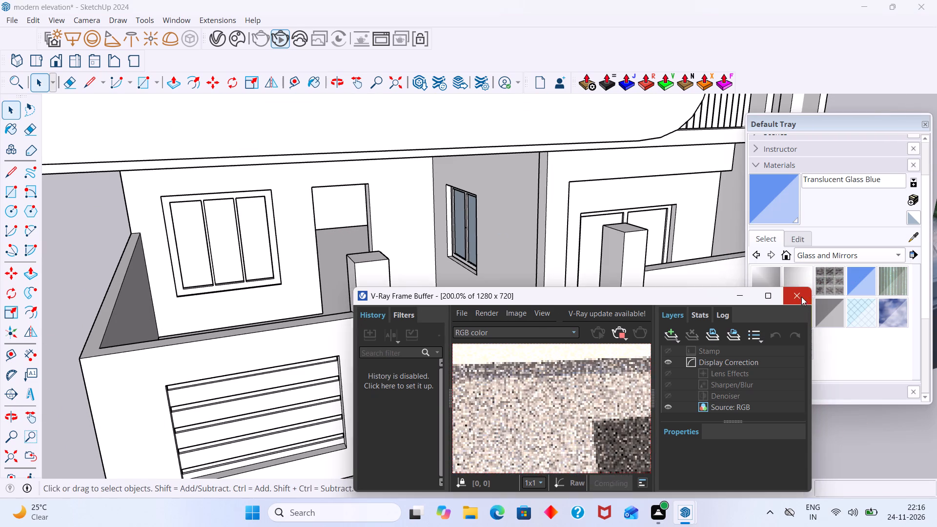
# Inside the ground-floor group, paint the three-pane window with Wood Cherry Original after first trying Wood Floor.
pyautogui.tripleClick(194, 263)
pyautogui.click(194, 263)
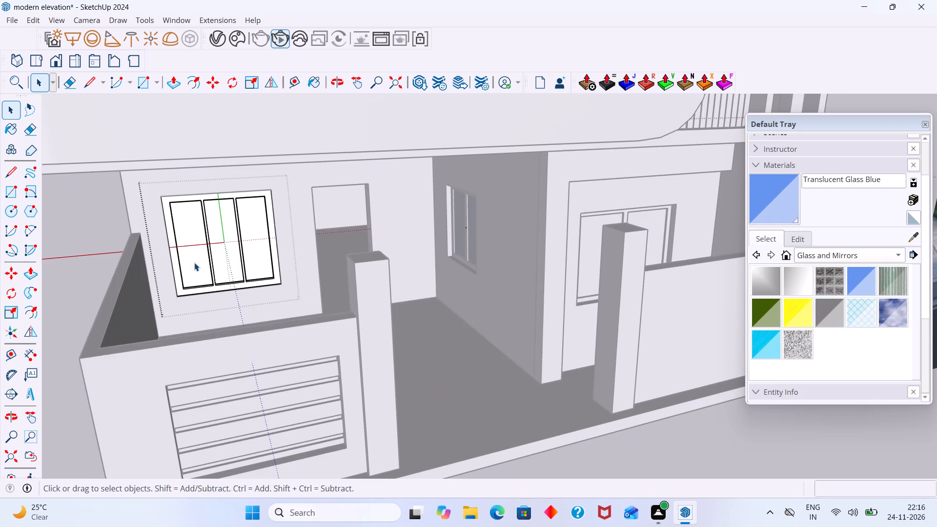
pyautogui.scroll(-2, 155, 308)
pyautogui.click(102, 288)
pyautogui.click(195, 264)
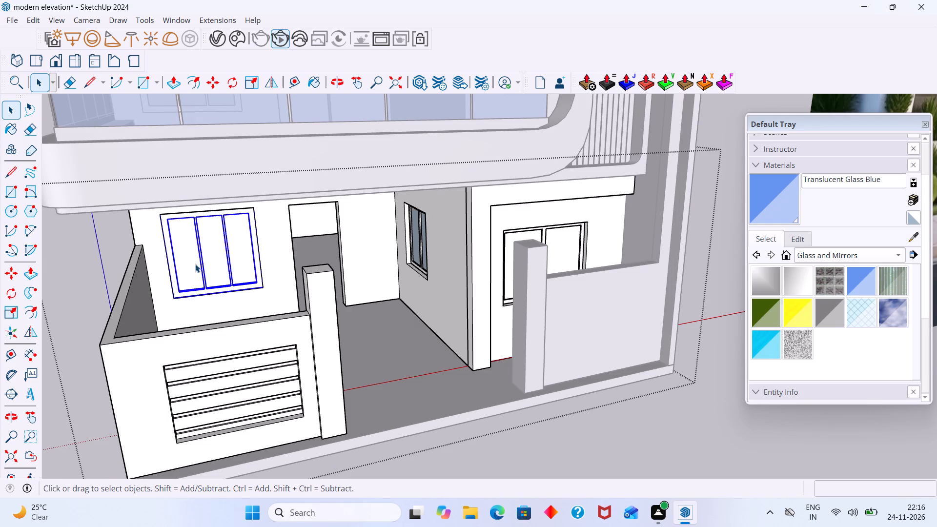
pyautogui.click(888, 255)
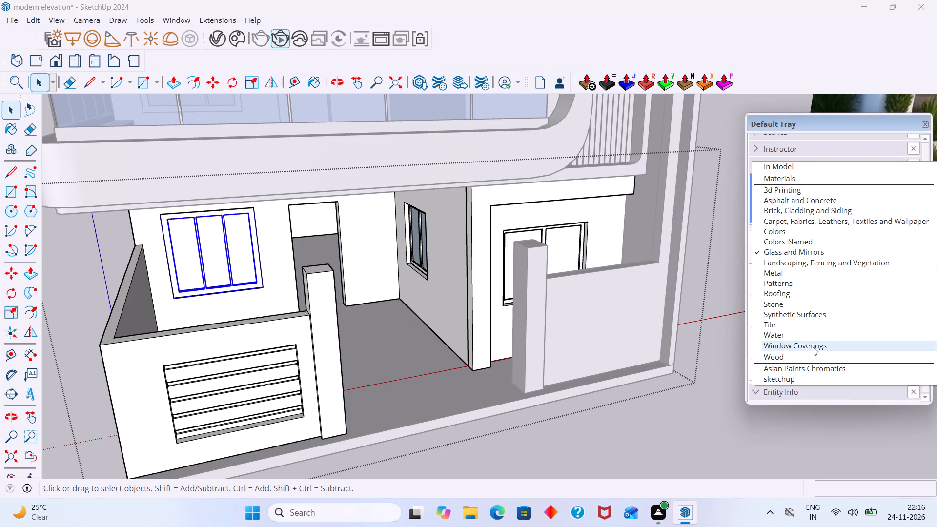
pyautogui.click(805, 356)
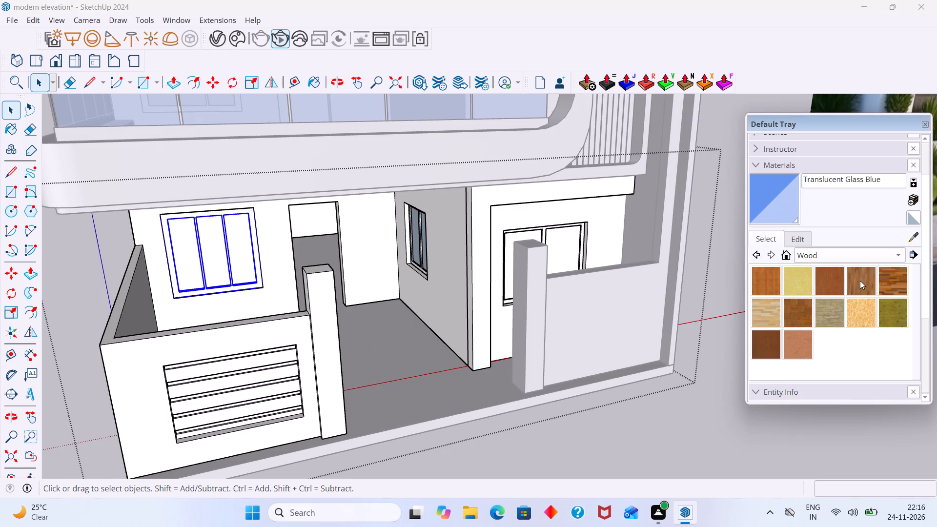
pyautogui.click(860, 281)
pyautogui.scroll(-1, 293, 259)
pyautogui.scroll(6, 275, 259)
pyautogui.click(213, 252)
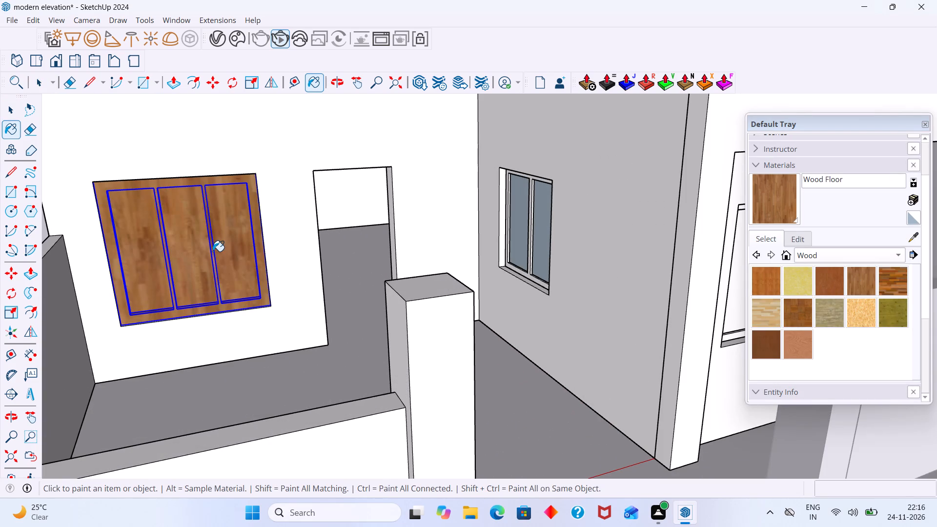
pyautogui.click(837, 287)
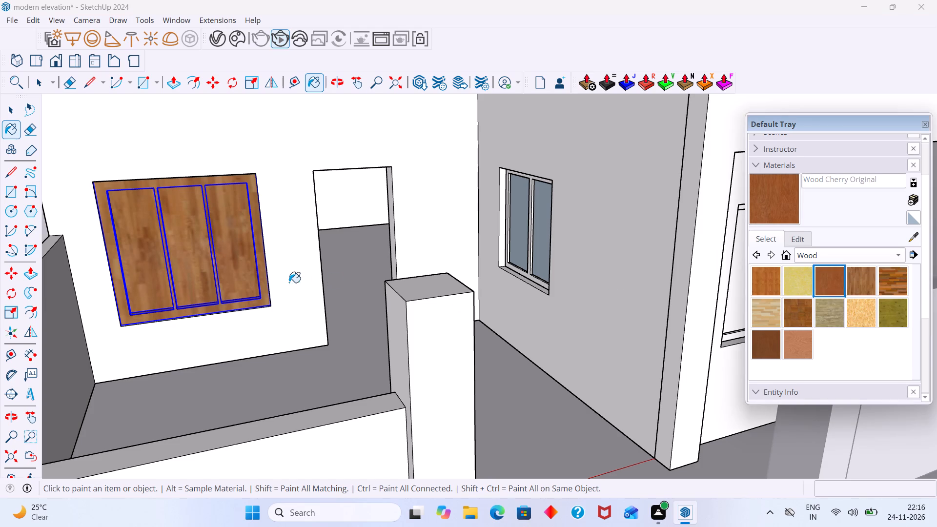
pyautogui.click(231, 253)
pyautogui.scroll(5, 158, 246)
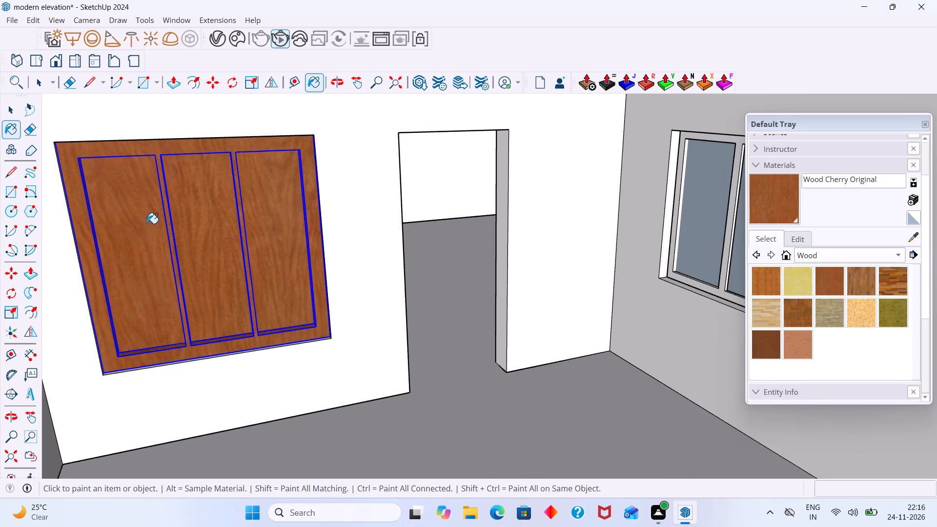
# Paint the two-pane window in the ground-floor recess and the window behind the gate pillar with Wood Cherry Original.
pyautogui.scroll(-12, 153, 219)
pyautogui.moveTo(322, 234); pyautogui.dragTo(449, 225, button='middle')
pyautogui.scroll(6, 426, 210)
pyautogui.click(417, 208)
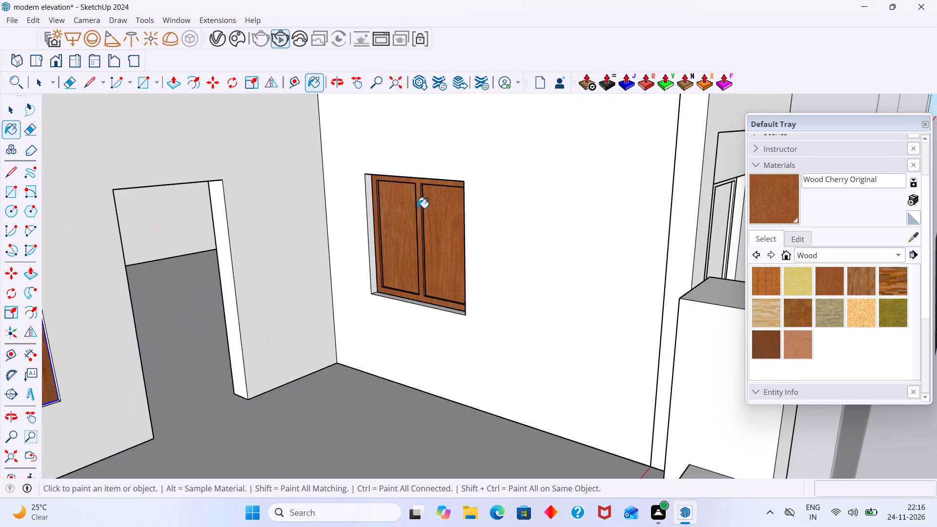
pyautogui.scroll(-9, 416, 208)
pyautogui.scroll(7, 552, 227)
pyautogui.click(531, 211)
pyautogui.scroll(-14, 529, 208)
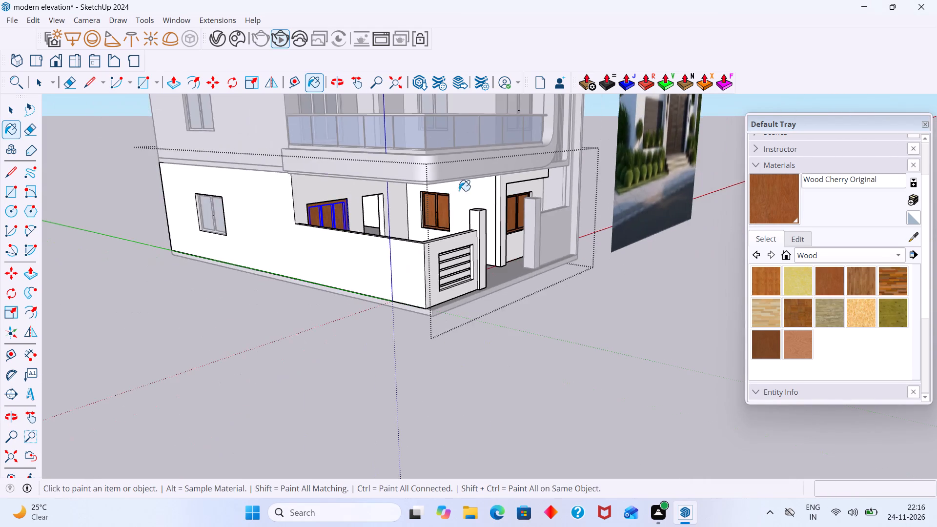
# Leave the ground-floor group and paint the two-pane window on the ground floor's side wall with Wood Cherry Original.
pyautogui.scroll(-12, 372, 161)
pyautogui.moveTo(359, 181); pyautogui.dragTo(102, 202, button='middle')
pyautogui.moveTo(497, 134); pyautogui.dragTo(550, 119, button='middle')
pyautogui.moveTo(423, 162); pyautogui.dragTo(651, 150, button='middle')
pyautogui.scroll(6, 392, 162)
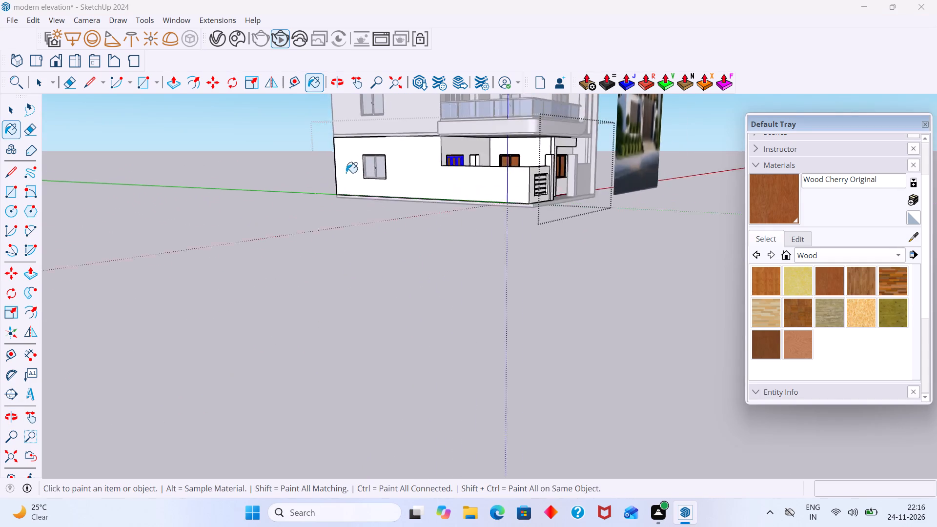
pyautogui.scroll(10, 346, 173)
pyautogui.click(380, 163)
pyautogui.press('space')
pyautogui.click(393, 286)
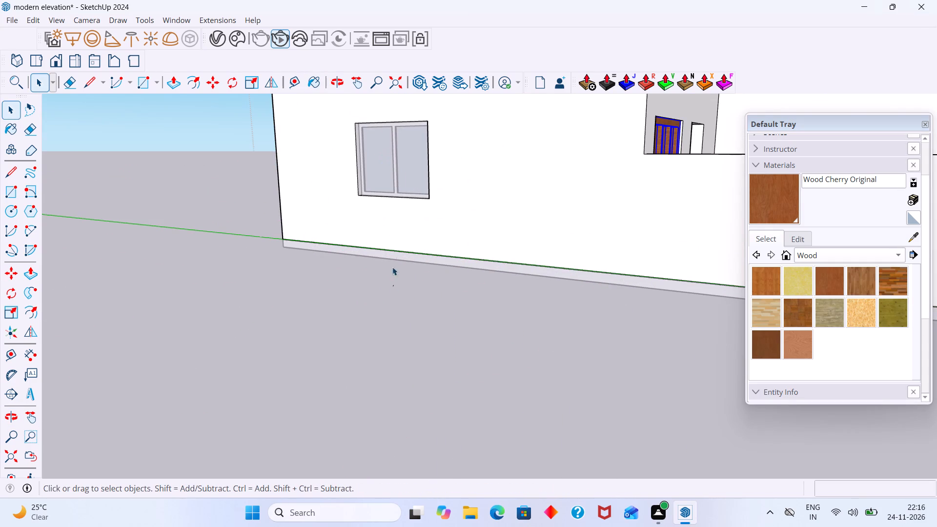
pyautogui.scroll(7, 401, 187)
pyautogui.click(392, 169)
pyautogui.click(778, 193)
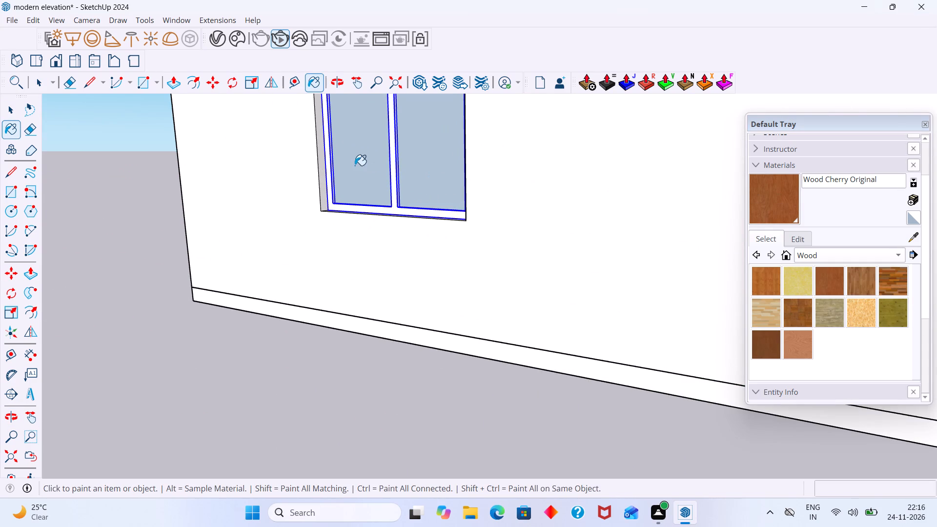
pyautogui.click(364, 161)
pyautogui.scroll(-20, 365, 160)
pyautogui.scroll(-3, 365, 160)
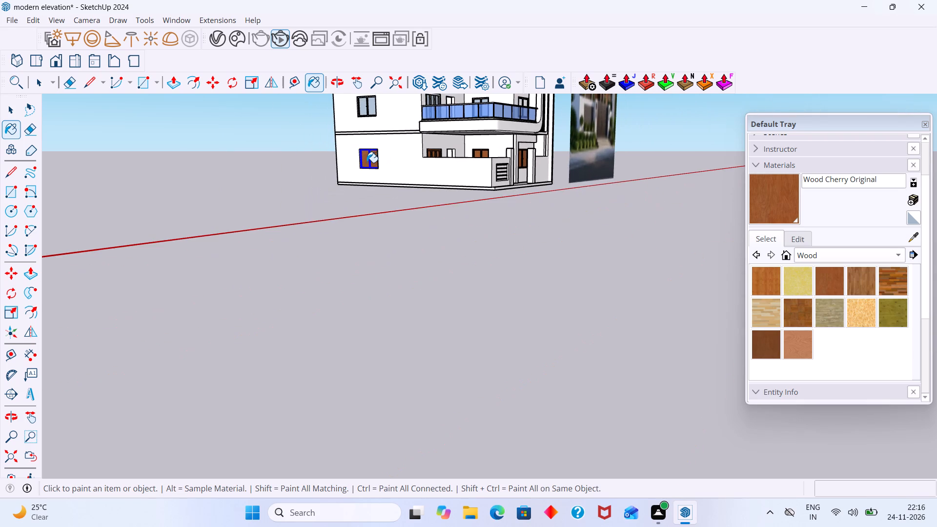
# Paint the middle floor's side-wall window and the three-pane window behind its balcony railing with Wood Cherry Original.
pyautogui.keyDown('shift'); pyautogui.moveTo(367, 165); pyautogui.dragTo(367, 265, button='middle'); pyautogui.keyUp('shift')
pyautogui.scroll(7, 356, 224)
pyautogui.click(372, 198)
pyautogui.moveTo(489, 184); pyautogui.dragTo(367, 191, button='middle')
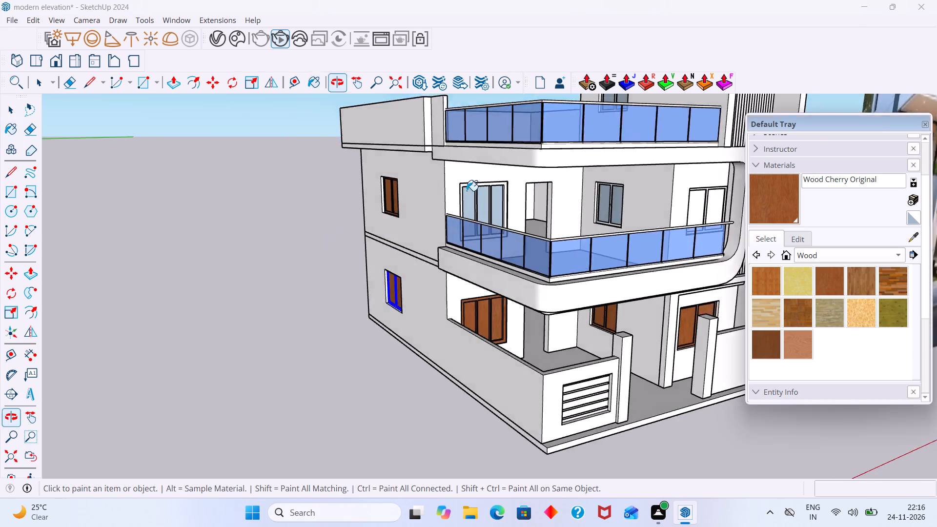
pyautogui.scroll(7, 467, 191)
pyautogui.click(473, 196)
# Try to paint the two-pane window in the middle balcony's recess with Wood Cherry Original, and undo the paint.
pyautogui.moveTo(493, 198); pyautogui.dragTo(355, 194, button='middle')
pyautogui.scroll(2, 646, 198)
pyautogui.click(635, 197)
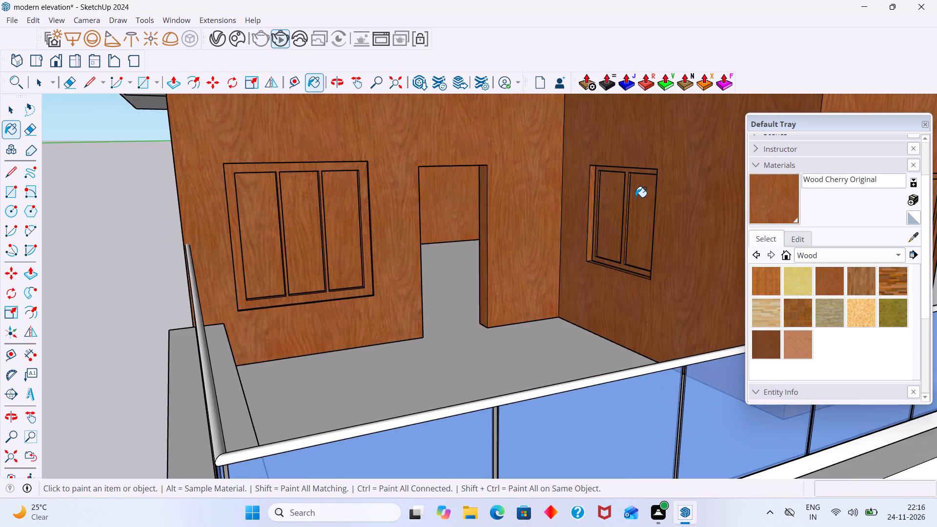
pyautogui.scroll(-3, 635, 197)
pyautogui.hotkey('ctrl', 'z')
# Open the middle-floor wall group and paint only the recessed two-pane window with Wood Cherry Original.
pyautogui.press('space')
pyautogui.click(629, 198)
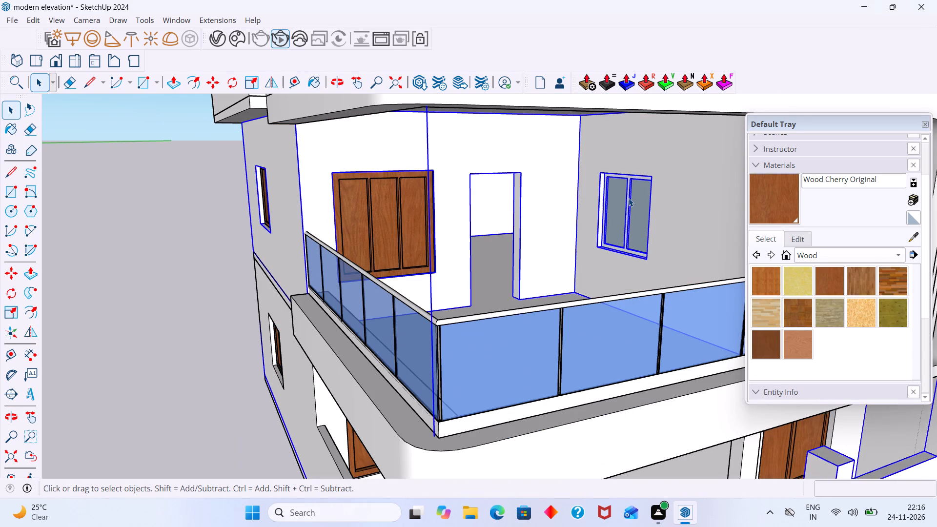
pyautogui.doubleClick(644, 214)
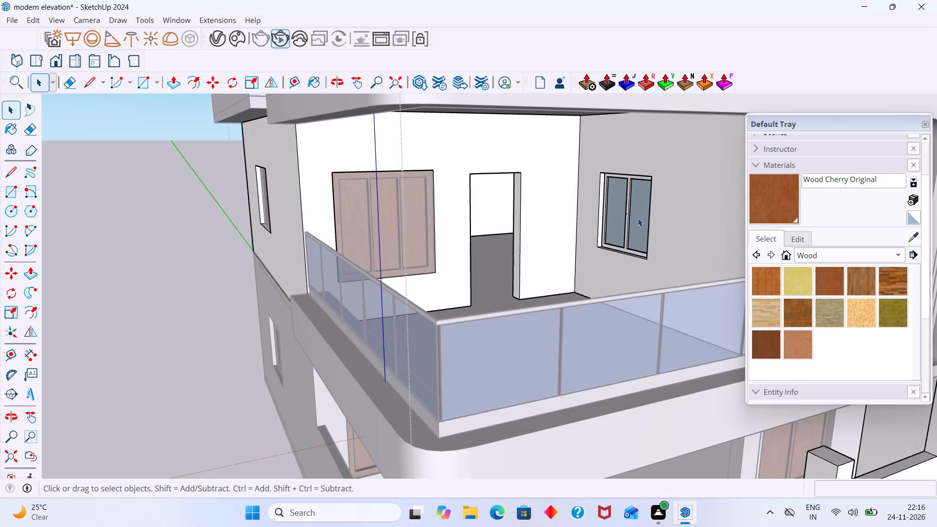
pyautogui.click(638, 218)
pyautogui.click(754, 206)
pyautogui.click(617, 214)
pyautogui.scroll(-4, 620, 212)
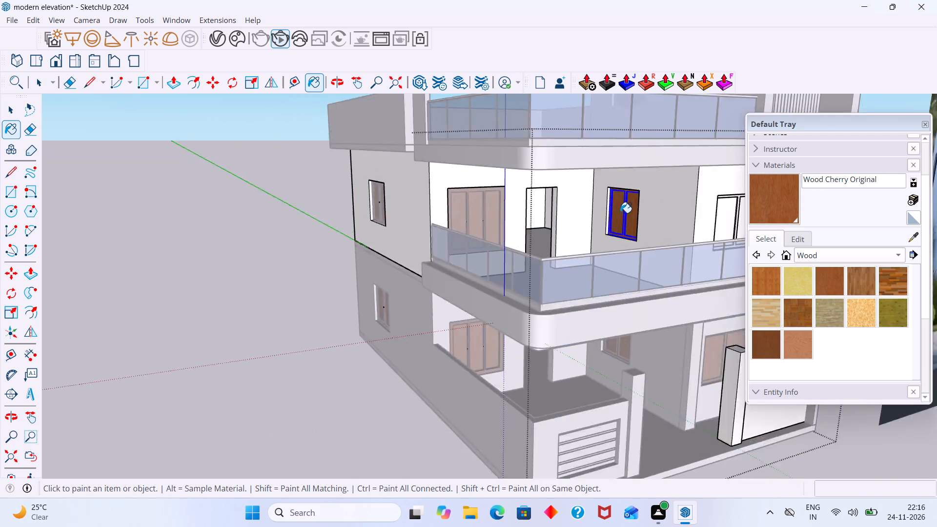
# Paint the middle balcony's remaining front window, nearest the curved frame, with Wood Cherry Original and leave the group.
pyautogui.scroll(-7, 620, 213)
pyautogui.scroll(7, 699, 204)
pyautogui.click(680, 206)
pyautogui.scroll(-4, 677, 205)
pyautogui.moveTo(665, 204); pyautogui.dragTo(592, 189, button='middle')
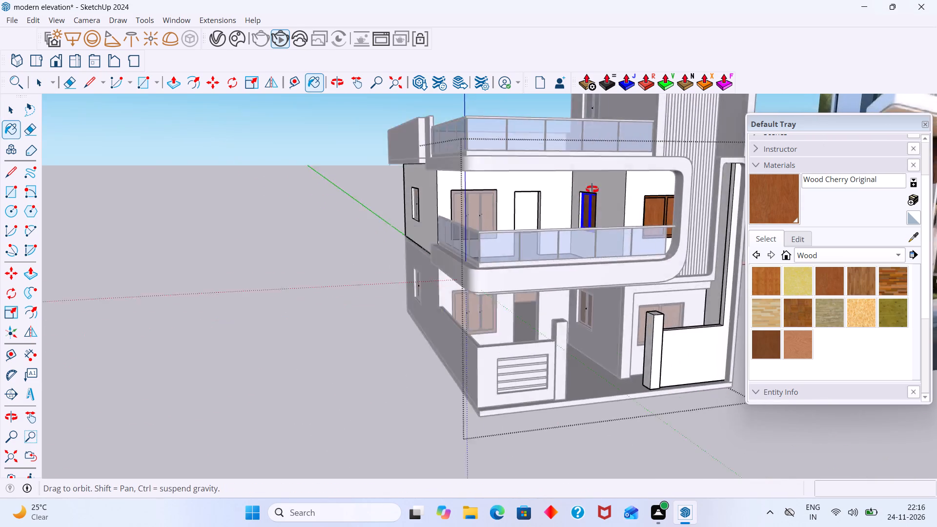
pyautogui.moveTo(592, 189); pyautogui.dragTo(540, 300, button='middle')
pyautogui.moveTo(675, 213); pyautogui.dragTo(536, 146, button='middle')
pyautogui.press('space')
pyautogui.click(196, 244)
# Open the top-floor room group and paint its two-pane window facing the terrace with Wood Cherry Original.
pyautogui.moveTo(476, 155); pyautogui.dragTo(759, 180, button='middle')
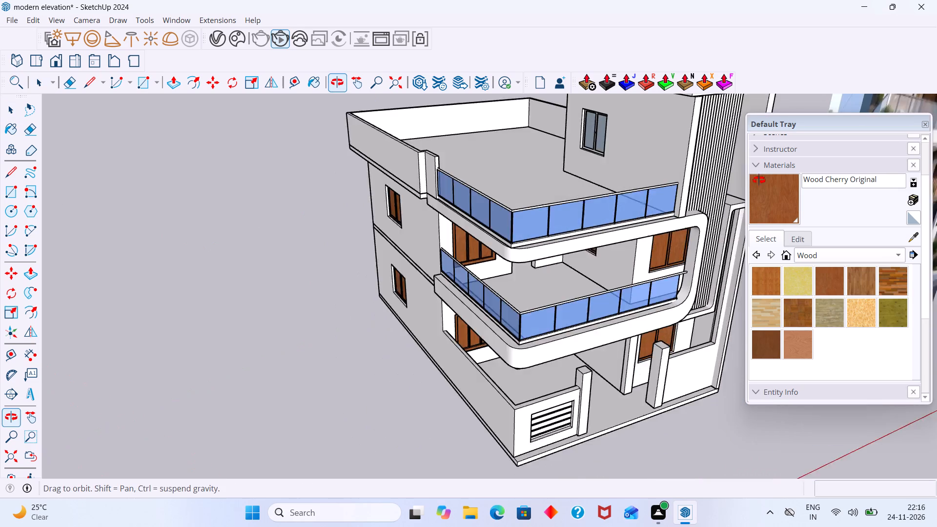
pyautogui.moveTo(759, 180); pyautogui.dragTo(774, 183, button='middle')
pyautogui.scroll(12, 667, 138)
pyautogui.click(549, 136)
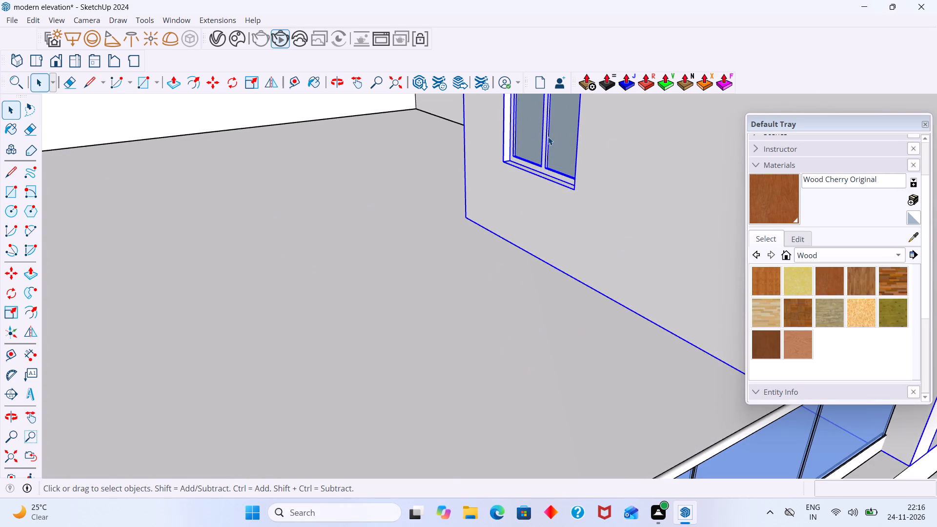
pyautogui.doubleClick(547, 140)
pyautogui.click(546, 146)
pyautogui.click(772, 182)
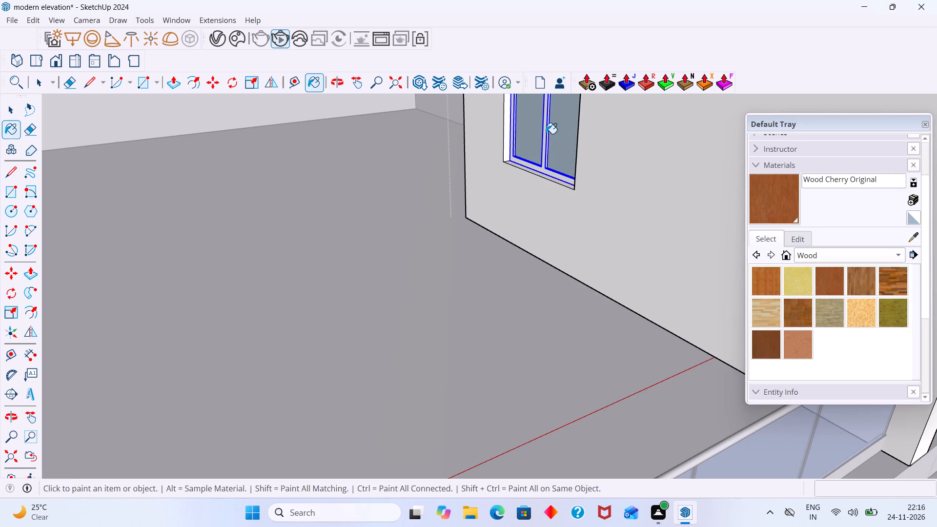
pyautogui.click(546, 134)
pyautogui.scroll(-15, 553, 133)
# Paint the top-floor front window beside the vertical fins with Wood Cherry Original and leave the group.
pyautogui.moveTo(653, 151); pyautogui.dragTo(549, 126, button='middle')
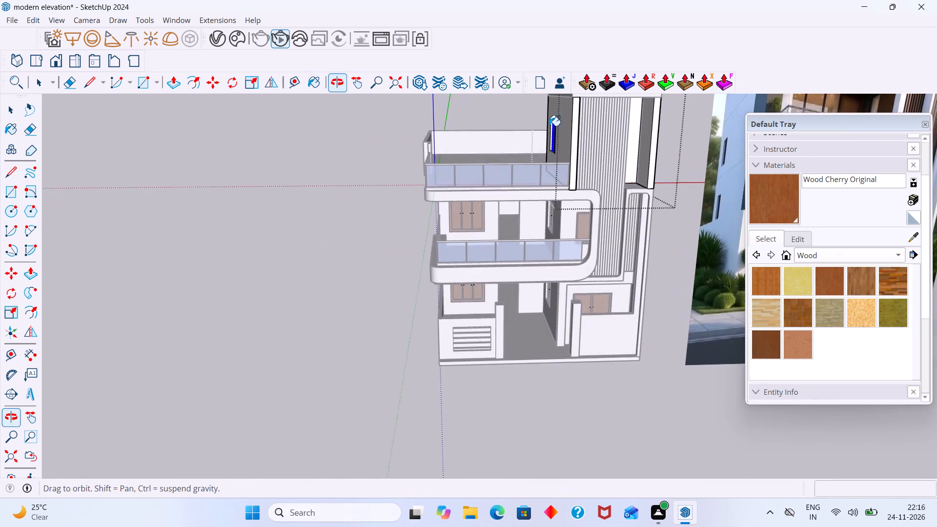
pyautogui.moveTo(549, 126); pyautogui.dragTo(530, 121, button='middle')
pyautogui.scroll(3, 675, 148)
pyautogui.moveTo(629, 140); pyautogui.dragTo(541, 142, button='middle')
pyautogui.scroll(4, 564, 148)
pyautogui.scroll(-1, 561, 142)
pyautogui.scroll(3, 557, 142)
pyautogui.click(546, 134)
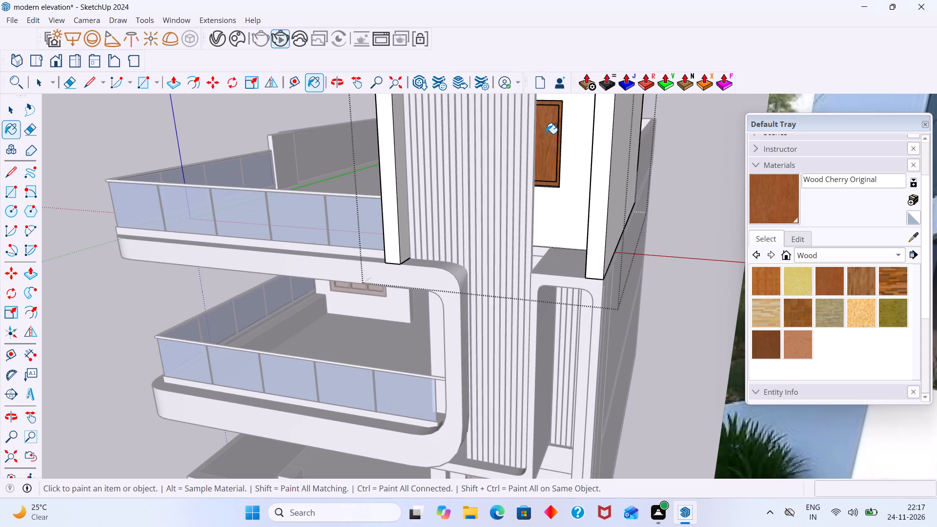
pyautogui.scroll(-17, 546, 134)
pyautogui.press('space')
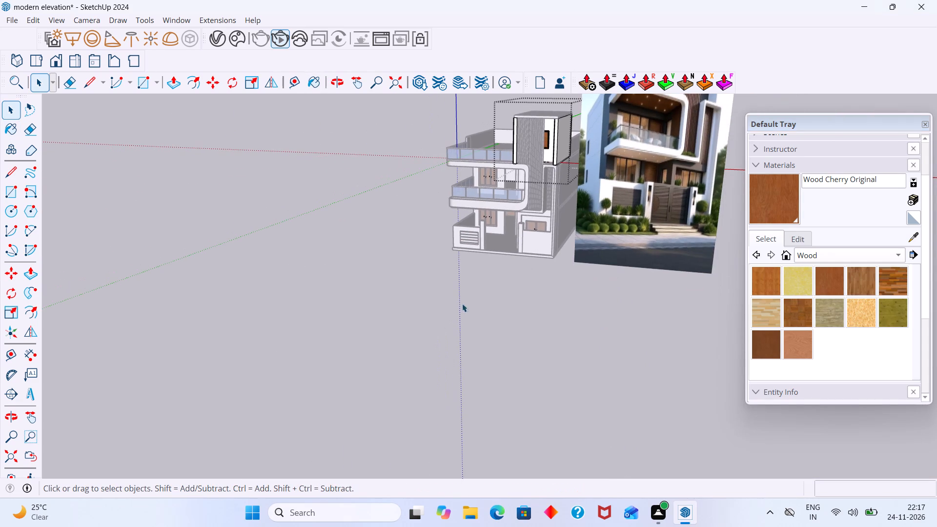
pyautogui.click(472, 280)
# Open the middle balcony's three-pane window and paint its panes with Translucent Glass Blue sampled from the railing.
pyautogui.scroll(20, 509, 165)
pyautogui.scroll(2, 509, 165)
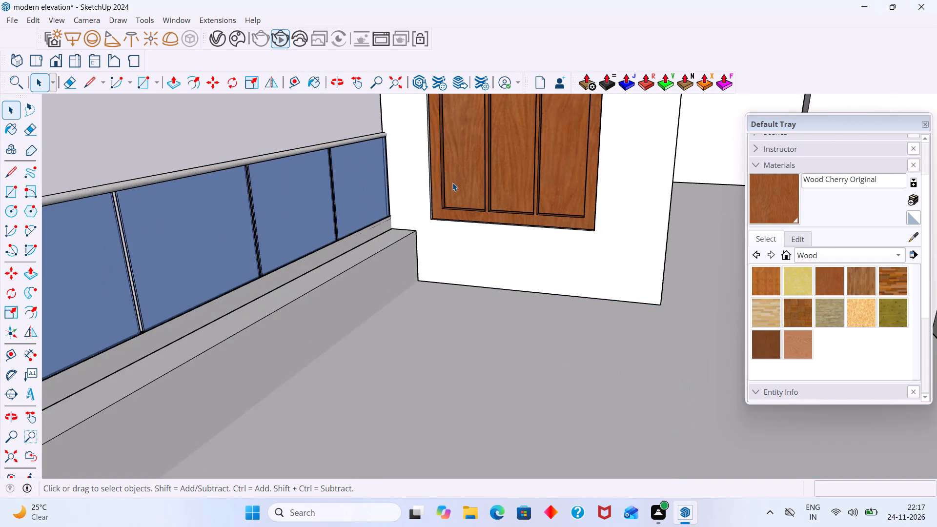
pyautogui.doubleClick(452, 182)
pyautogui.click(456, 182)
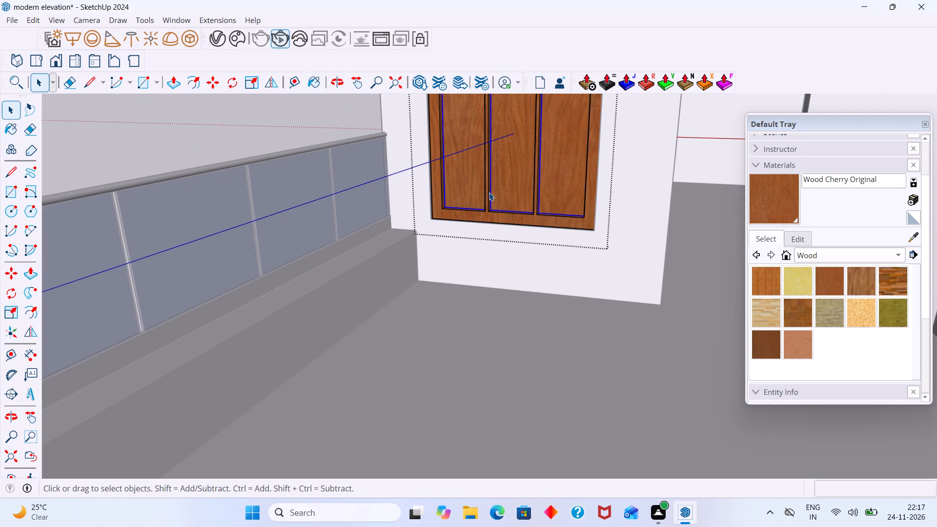
pyautogui.click(912, 237)
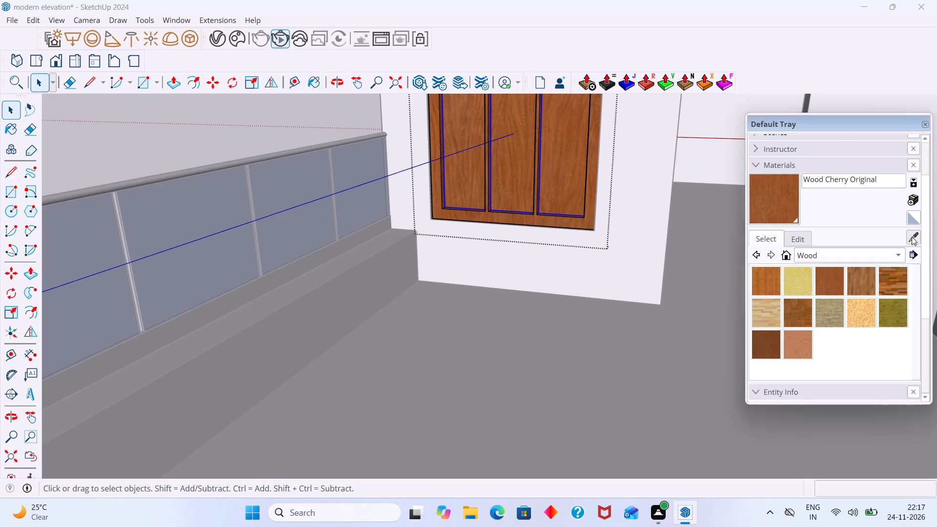
pyautogui.click(284, 195)
pyautogui.click(472, 152)
pyautogui.scroll(-2, 472, 152)
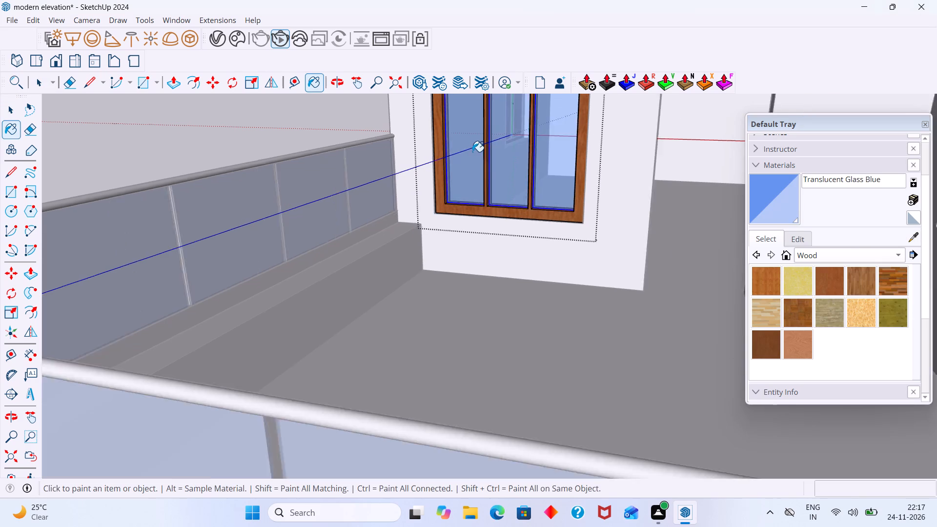
# Leave the balcony window and paint the panes of the upper two-pane window on the building's outer side wall with Translucent Glass Blue.
pyautogui.scroll(-13, 472, 152)
pyautogui.scroll(-5, 460, 250)
pyautogui.moveTo(465, 244); pyautogui.dragTo(658, 229, button='middle')
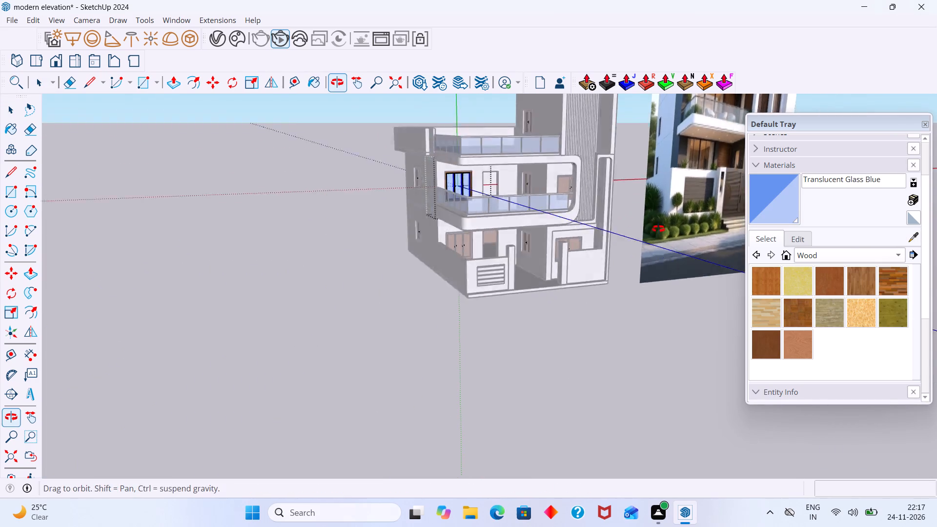
pyautogui.moveTo(658, 229); pyautogui.dragTo(712, 227, button='middle')
pyautogui.press('space')
pyautogui.click(452, 375)
pyautogui.scroll(7, 375, 210)
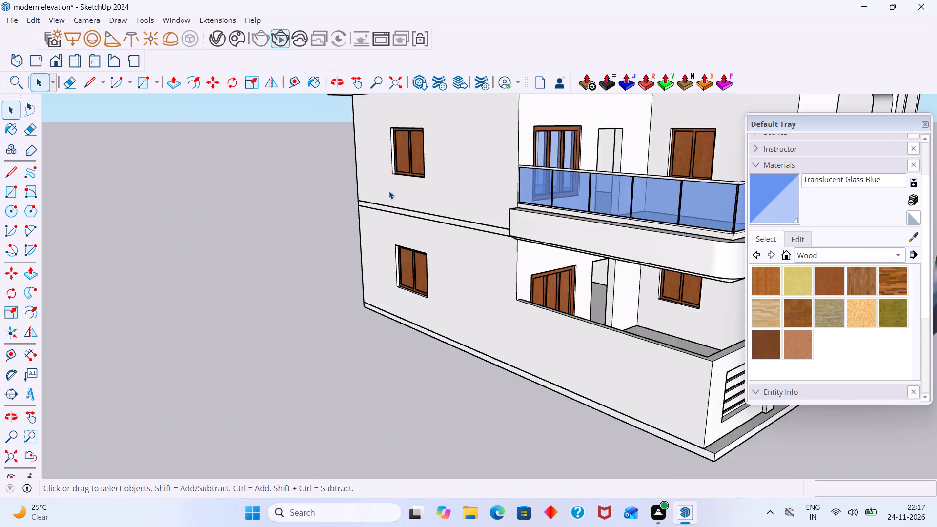
pyautogui.scroll(4, 389, 191)
pyautogui.click(405, 154)
pyautogui.doubleClick(412, 151)
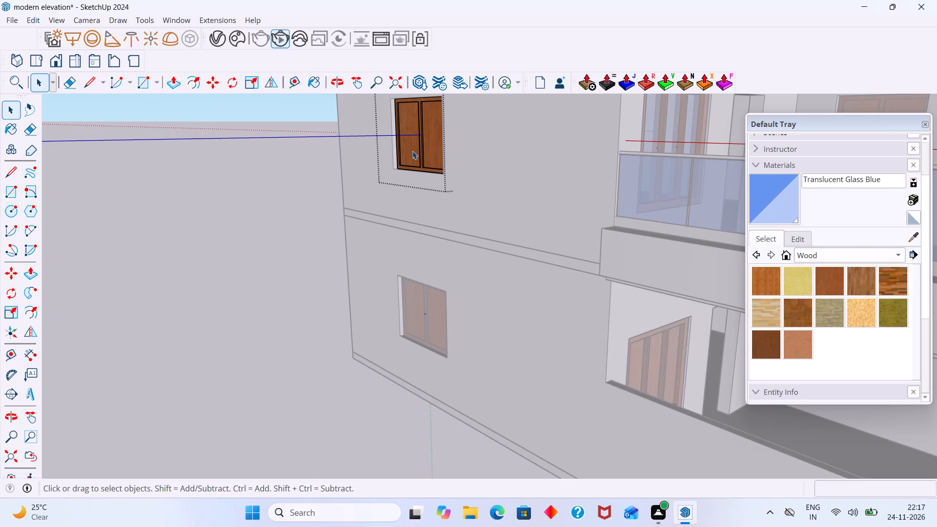
pyautogui.click(412, 151)
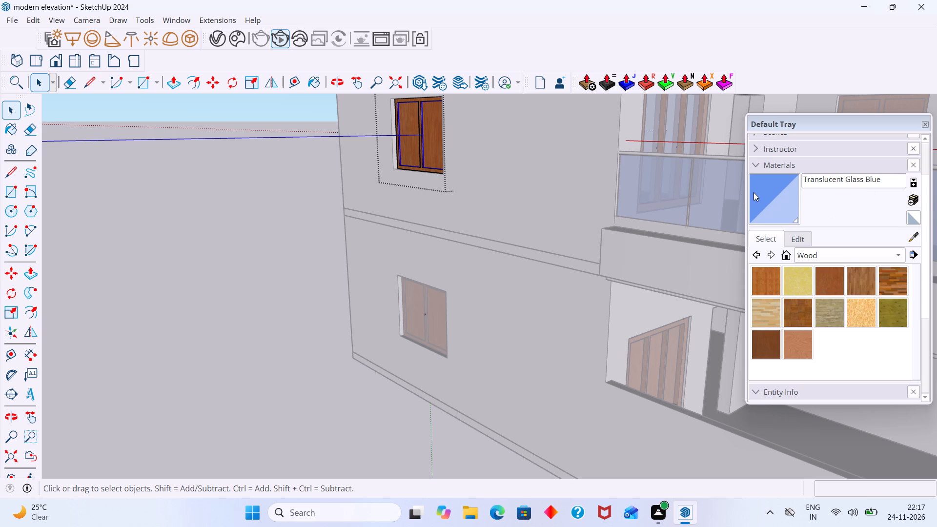
pyautogui.click(754, 192)
pyautogui.click(422, 145)
pyautogui.moveTo(429, 144); pyautogui.dragTo(450, 150, button='middle')
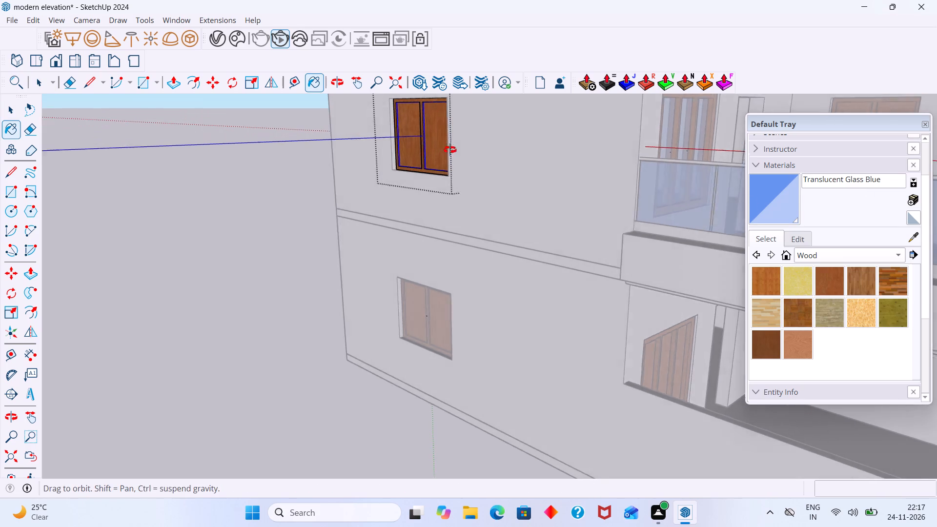
pyautogui.moveTo(450, 150); pyautogui.dragTo(462, 152, button='middle')
pyautogui.scroll(3, 445, 148)
pyautogui.click(435, 143)
pyautogui.press('space')
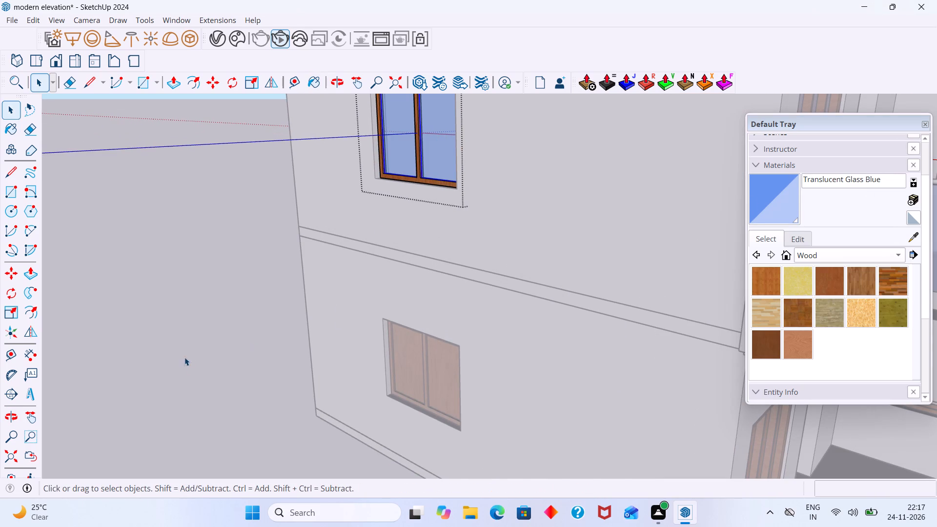
pyautogui.click(184, 357)
# Open the ground-floor two-pane window on the same side wall and paint its panes with Translucent Glass Blue.
pyautogui.scroll(7, 367, 370)
pyautogui.tripleClick(416, 374)
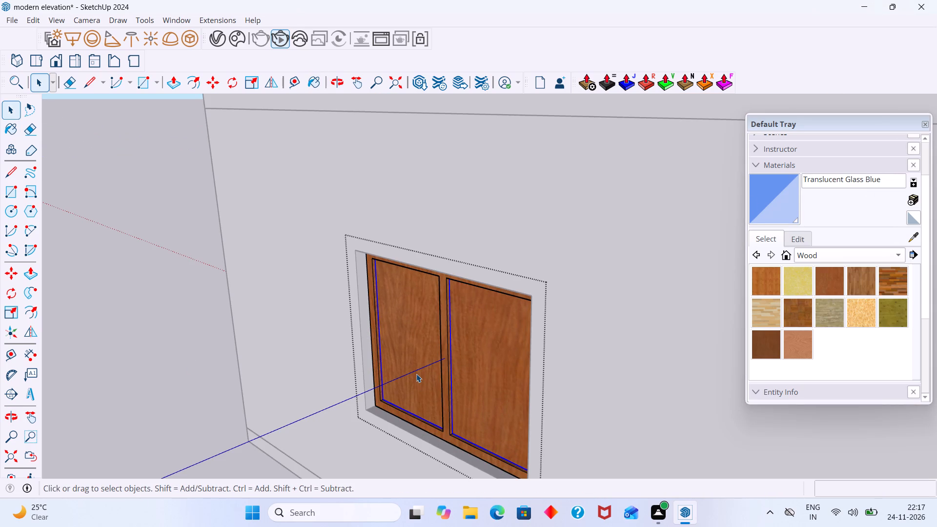
pyautogui.click(764, 203)
pyautogui.click(403, 346)
pyautogui.scroll(-3, 419, 337)
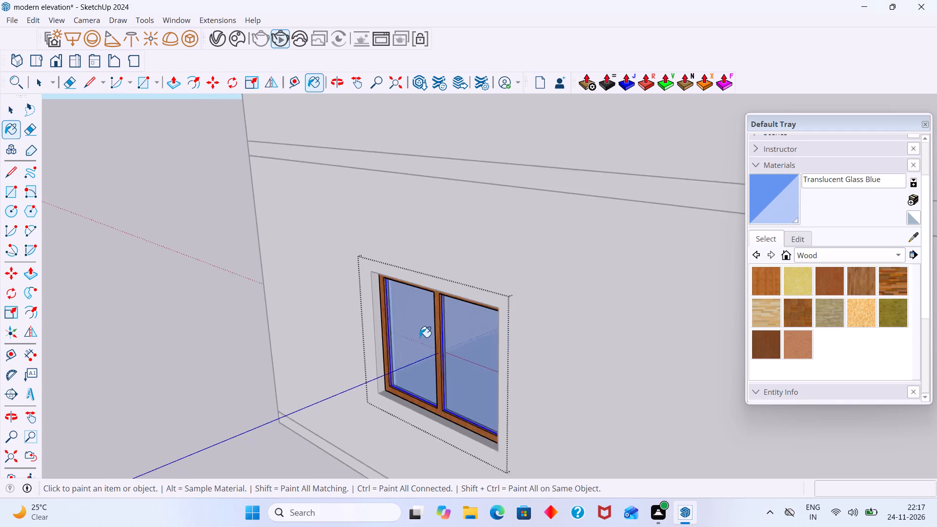
pyautogui.scroll(-8, 420, 337)
pyautogui.press('space')
pyautogui.click(266, 335)
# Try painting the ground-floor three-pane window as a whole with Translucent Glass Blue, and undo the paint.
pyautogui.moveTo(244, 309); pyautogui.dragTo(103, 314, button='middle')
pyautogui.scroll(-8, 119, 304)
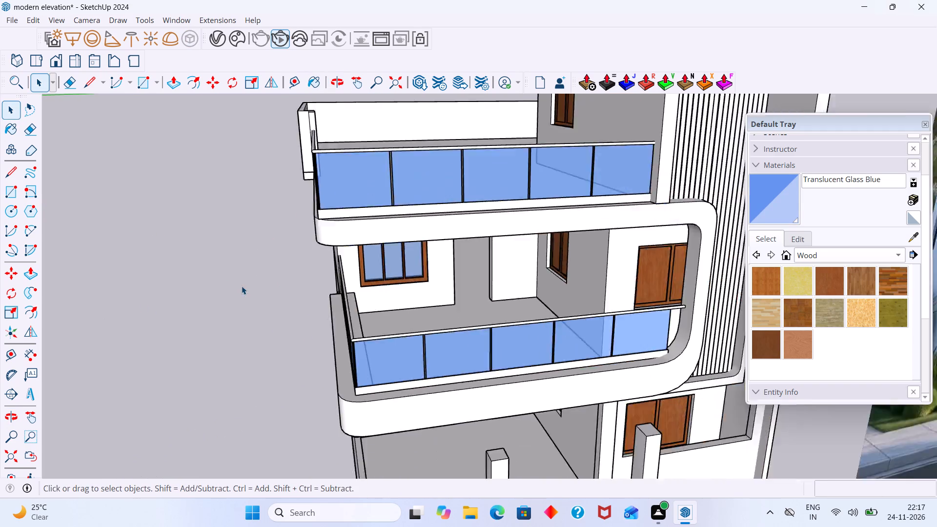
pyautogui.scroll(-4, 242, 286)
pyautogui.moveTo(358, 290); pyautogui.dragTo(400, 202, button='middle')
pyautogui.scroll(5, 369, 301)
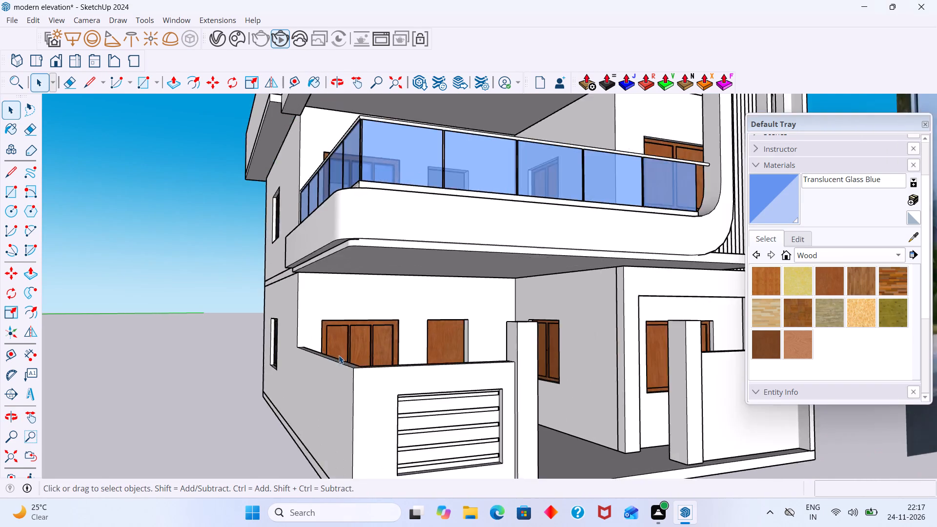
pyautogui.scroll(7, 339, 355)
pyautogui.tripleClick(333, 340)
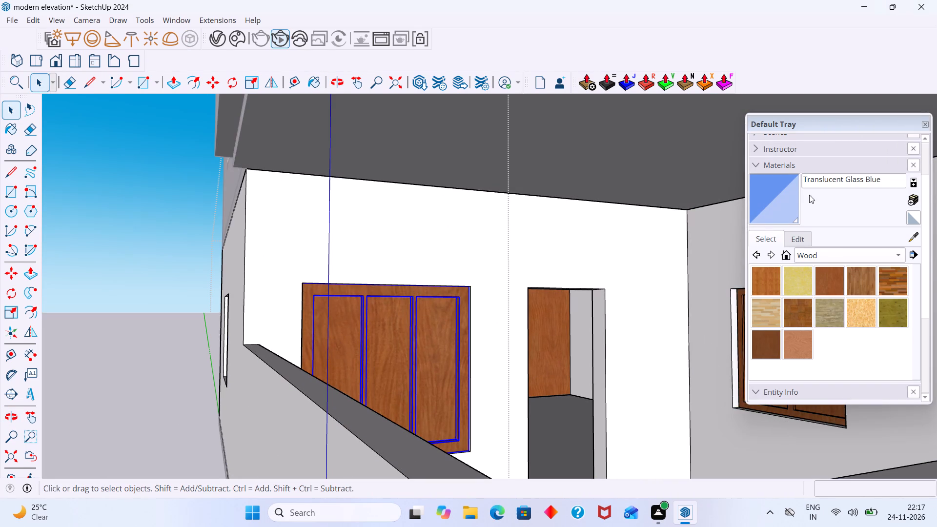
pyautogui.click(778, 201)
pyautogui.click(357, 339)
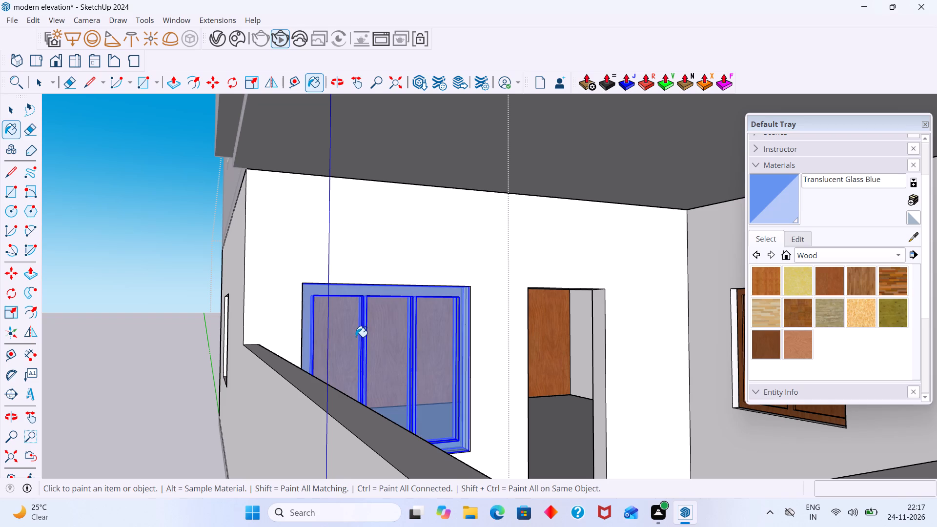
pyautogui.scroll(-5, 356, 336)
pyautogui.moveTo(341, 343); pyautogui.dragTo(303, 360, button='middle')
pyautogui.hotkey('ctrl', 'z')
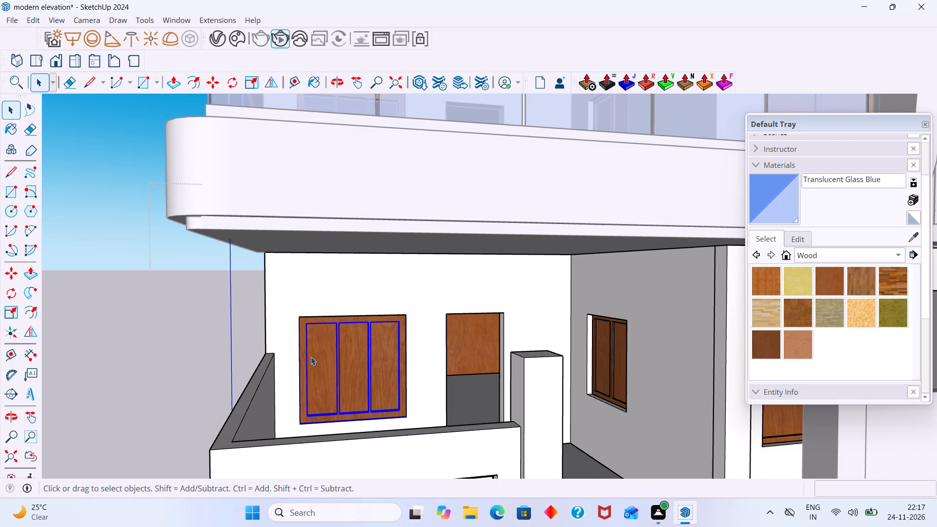
# Open the ground-floor three-pane window, paint only its panes with Translucent Glass Blue, and leave the group.
pyautogui.press('space')
pyautogui.scroll(6, 318, 357)
pyautogui.doubleClick(319, 354)
pyautogui.doubleClick(326, 352)
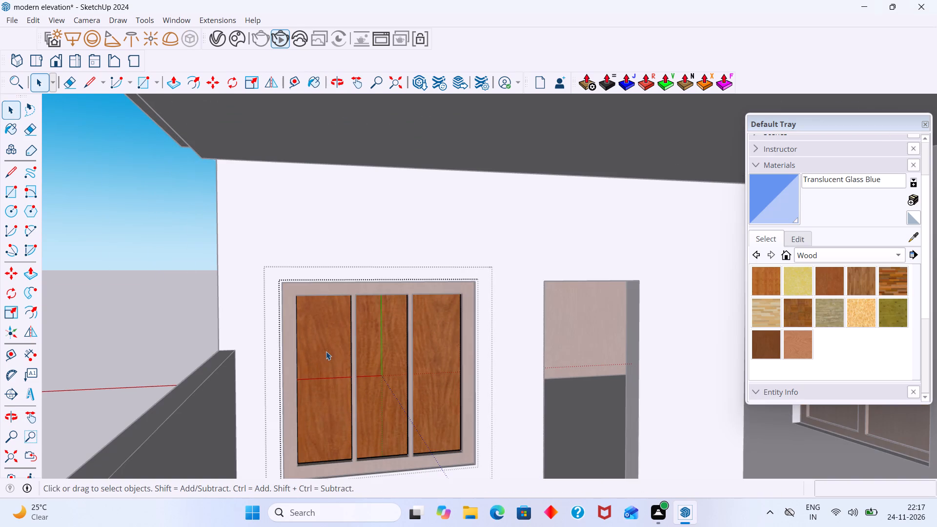
pyautogui.scroll(-4, 198, 379)
pyautogui.click(149, 326)
pyautogui.scroll(3, 278, 366)
pyautogui.doubleClick(280, 361)
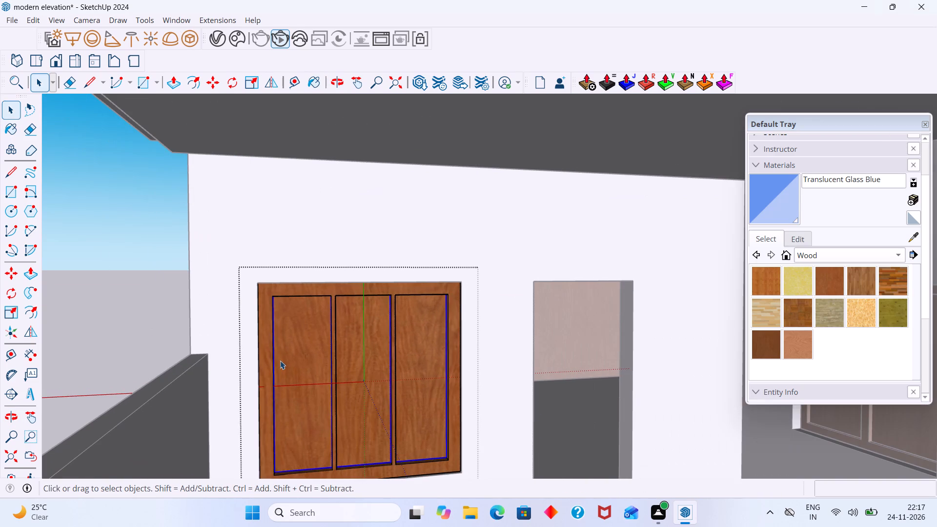
pyautogui.click(288, 361)
pyautogui.click(102, 333)
pyautogui.click(303, 351)
pyautogui.click(775, 215)
pyautogui.click(306, 374)
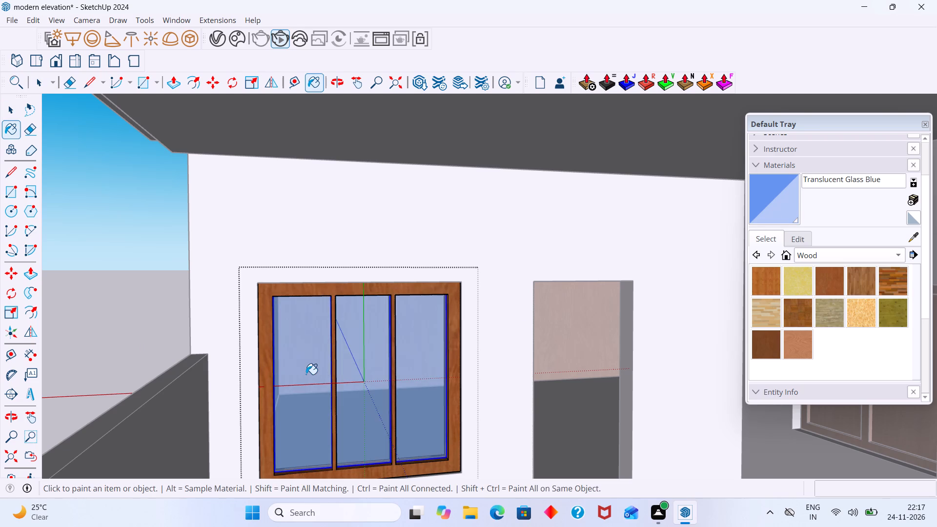
pyautogui.scroll(-12, 309, 369)
pyautogui.press('space')
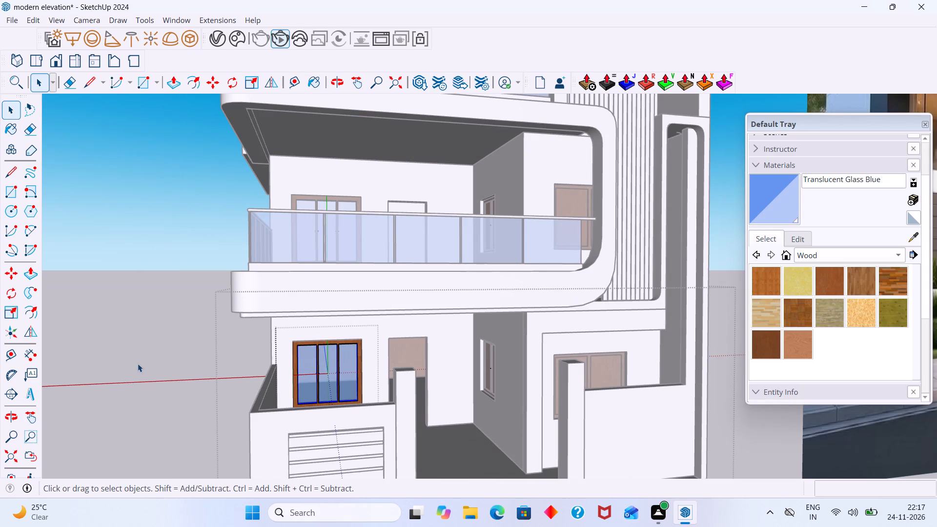
pyautogui.click(138, 364)
pyautogui.moveTo(354, 360); pyautogui.dragTo(342, 363, button='middle')
pyautogui.scroll(-3, 460, 307)
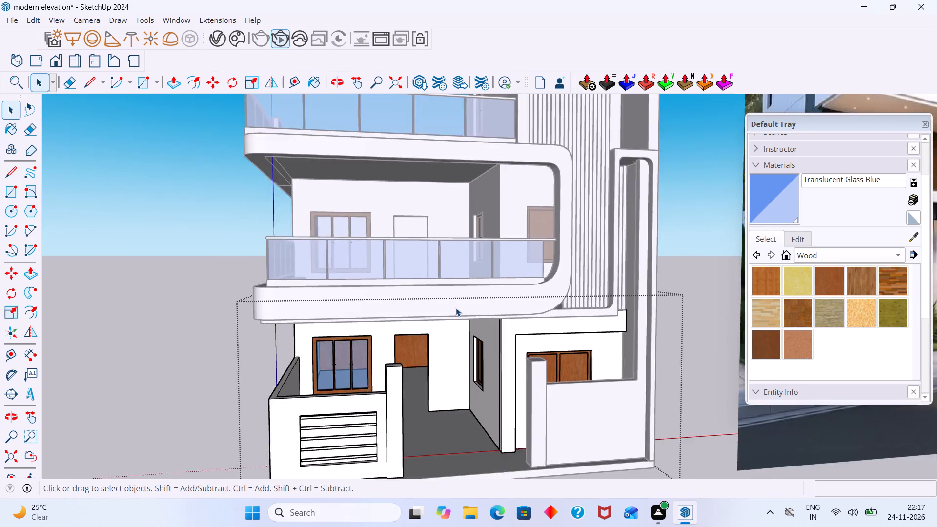
pyautogui.scroll(-3, 456, 308)
pyautogui.click(255, 345)
# Open the middle balcony's two-pane window on the recess wall beside the doorway, paint its panes with Translucent Glass Blue, and leave the group.
pyautogui.scroll(-4, 289, 331)
pyautogui.moveTo(292, 345); pyautogui.dragTo(291, 396, button='middle')
pyautogui.scroll(5, 429, 328)
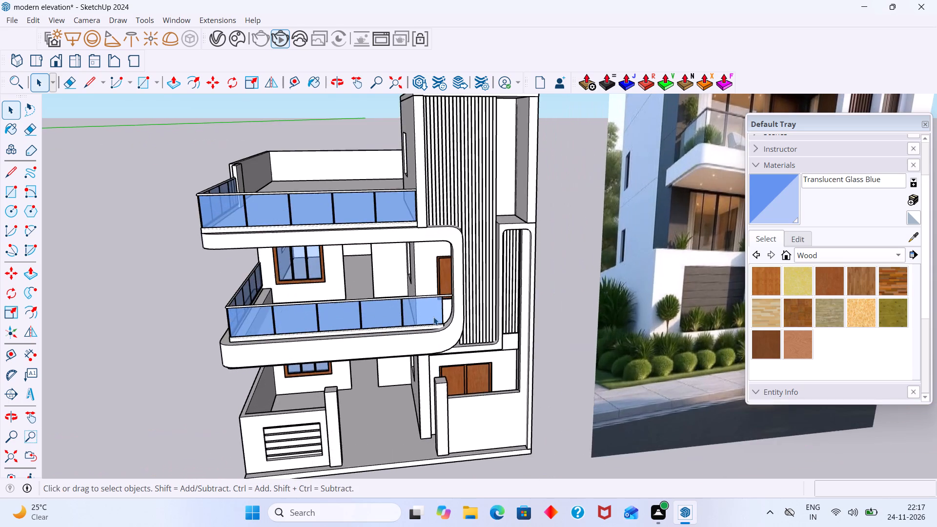
pyautogui.moveTo(433, 315); pyautogui.dragTo(617, 280, button='middle')
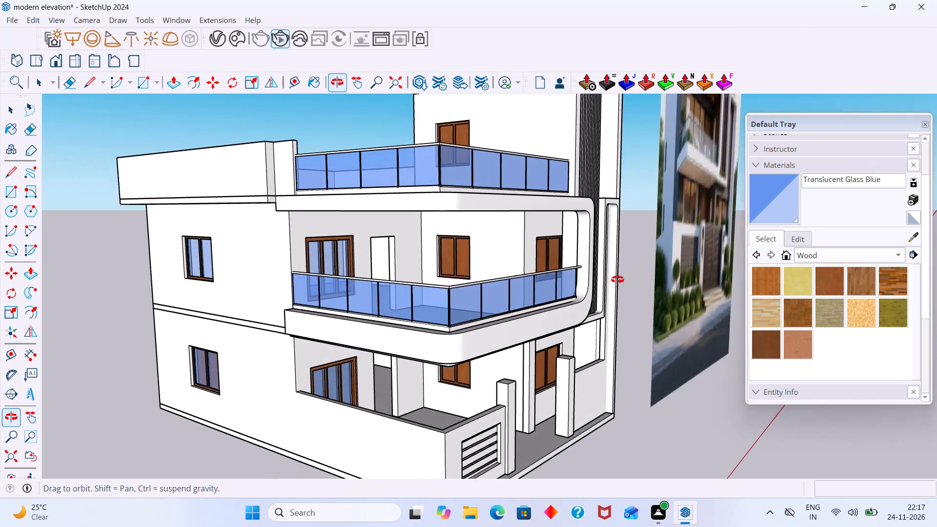
pyautogui.moveTo(617, 280); pyautogui.dragTo(642, 272, button='middle')
pyautogui.scroll(12, 439, 271)
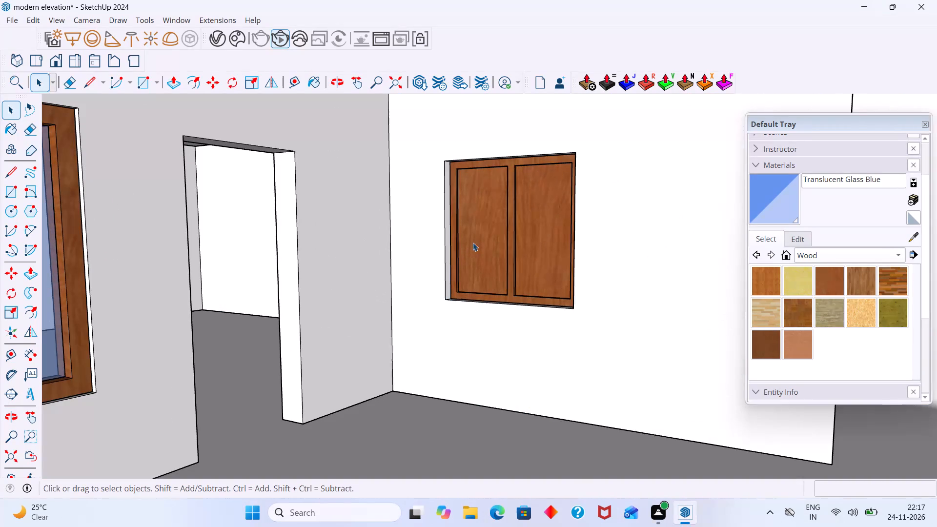
pyautogui.click(474, 241)
pyautogui.doubleClick(474, 240)
pyautogui.doubleClick(488, 246)
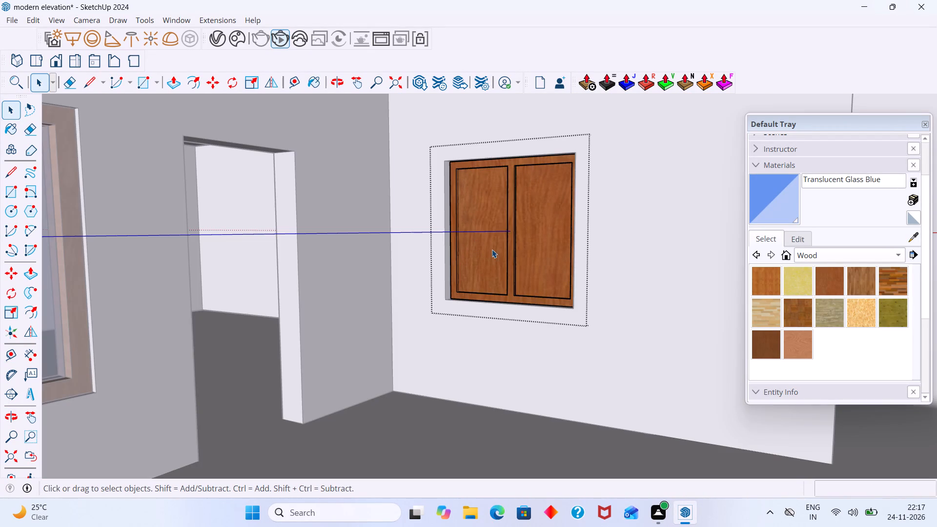
pyautogui.click(492, 249)
pyautogui.scroll(-5, 492, 252)
pyautogui.click(799, 187)
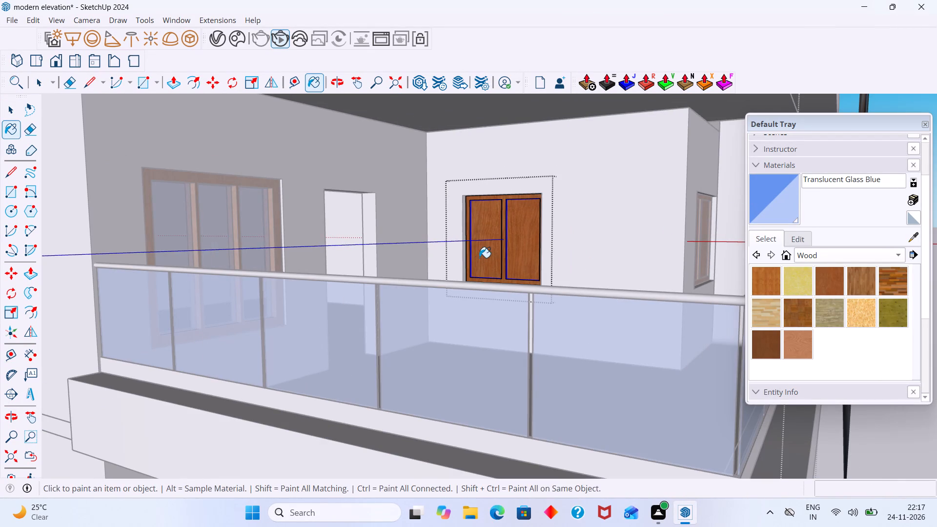
pyautogui.click(479, 257)
pyautogui.scroll(-11, 479, 255)
pyautogui.moveTo(503, 279); pyautogui.dragTo(496, 296, button='middle')
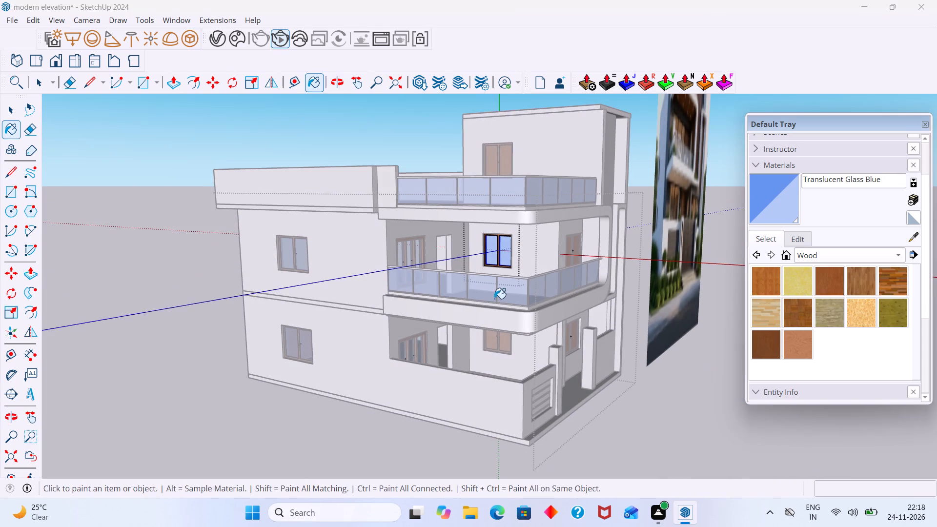
pyautogui.press('space')
pyautogui.click(650, 406)
pyautogui.scroll(10, 523, 337)
pyautogui.scroll(-6, 538, 359)
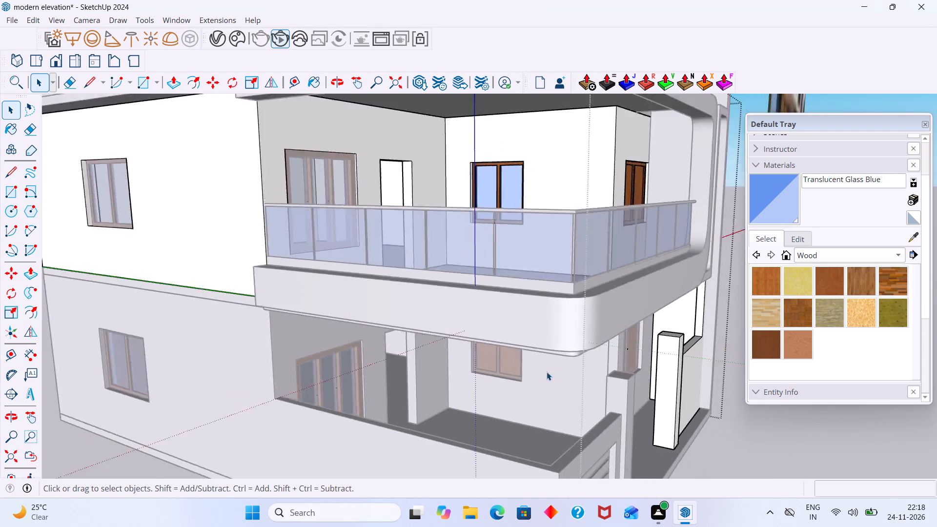
pyautogui.scroll(-2, 547, 372)
pyautogui.click(717, 414)
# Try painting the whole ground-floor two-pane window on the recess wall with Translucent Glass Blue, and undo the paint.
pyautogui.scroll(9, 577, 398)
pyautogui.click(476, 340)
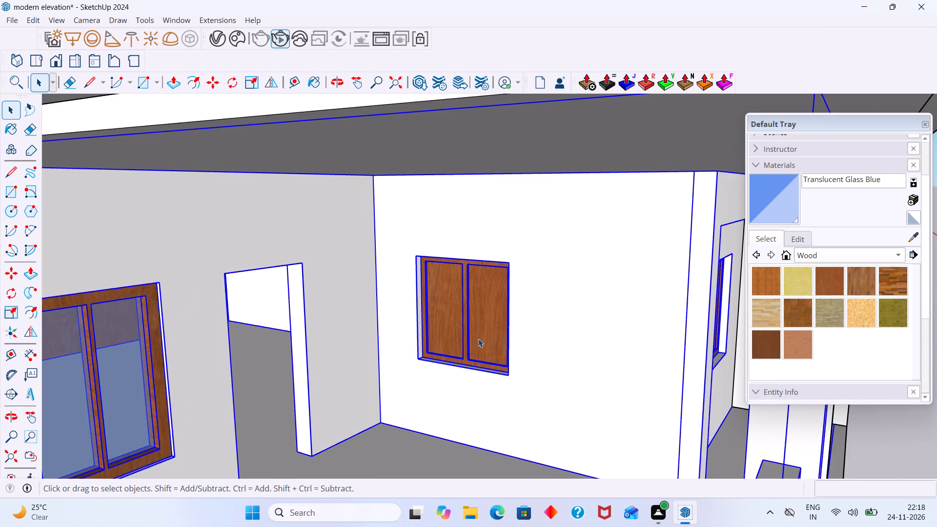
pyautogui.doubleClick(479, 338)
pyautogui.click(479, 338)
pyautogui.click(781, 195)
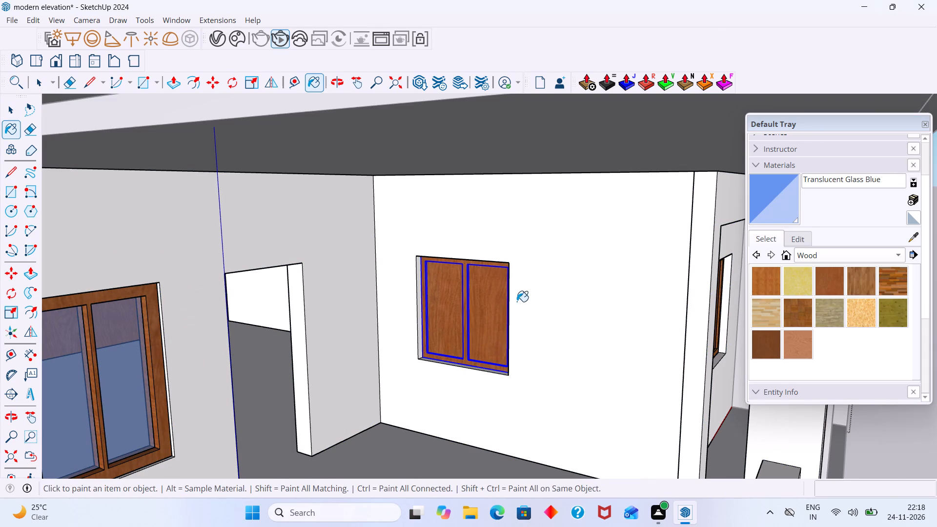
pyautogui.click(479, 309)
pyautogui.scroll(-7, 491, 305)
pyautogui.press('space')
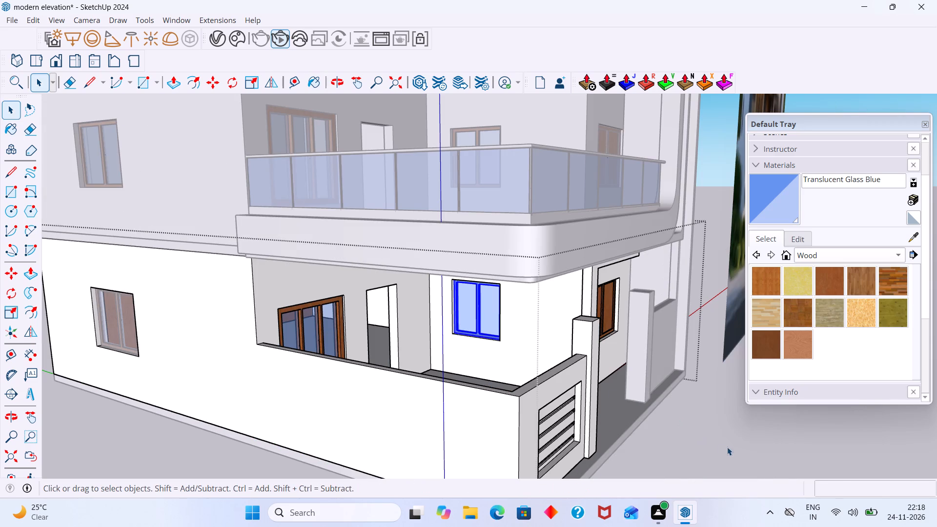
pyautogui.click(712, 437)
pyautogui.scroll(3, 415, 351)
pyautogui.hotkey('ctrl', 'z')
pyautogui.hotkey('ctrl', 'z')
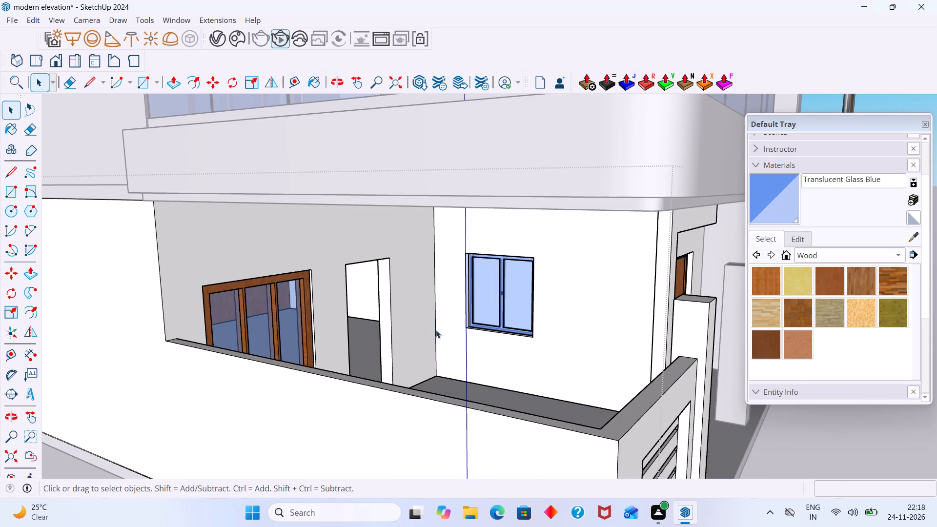
# Open the ground-floor two-pane window on the recess wall, paint only its panes with Translucent Glass Blue, and leave the window.
pyautogui.scroll(7, 496, 301)
pyautogui.doubleClick(493, 295)
pyautogui.click(492, 295)
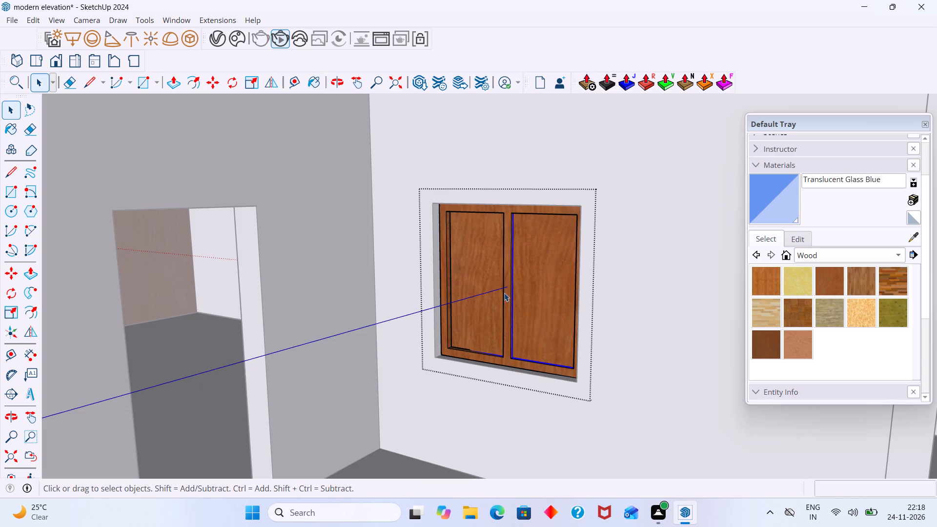
pyautogui.click(761, 205)
pyautogui.click(552, 293)
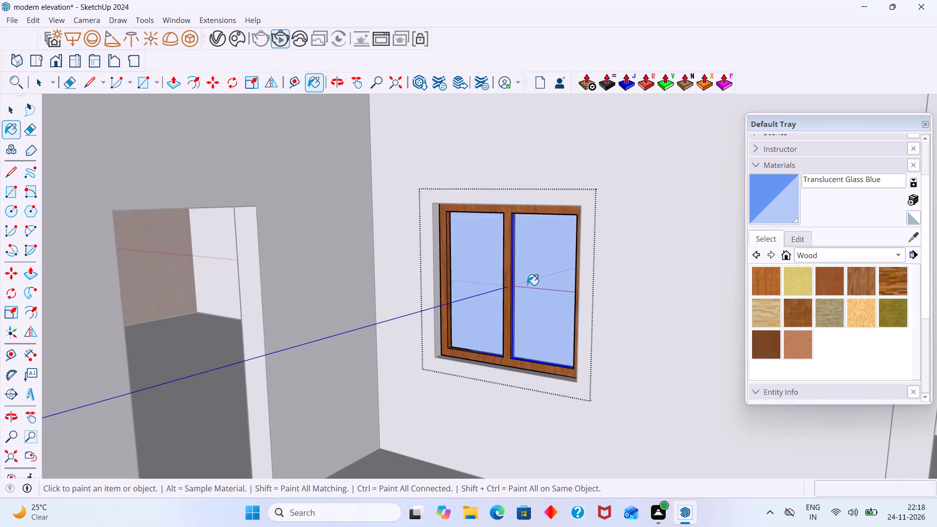
pyautogui.scroll(-20, 526, 285)
pyautogui.scroll(-1, 526, 285)
pyautogui.moveTo(474, 292); pyautogui.dragTo(379, 307, button='middle')
pyautogui.press('space')
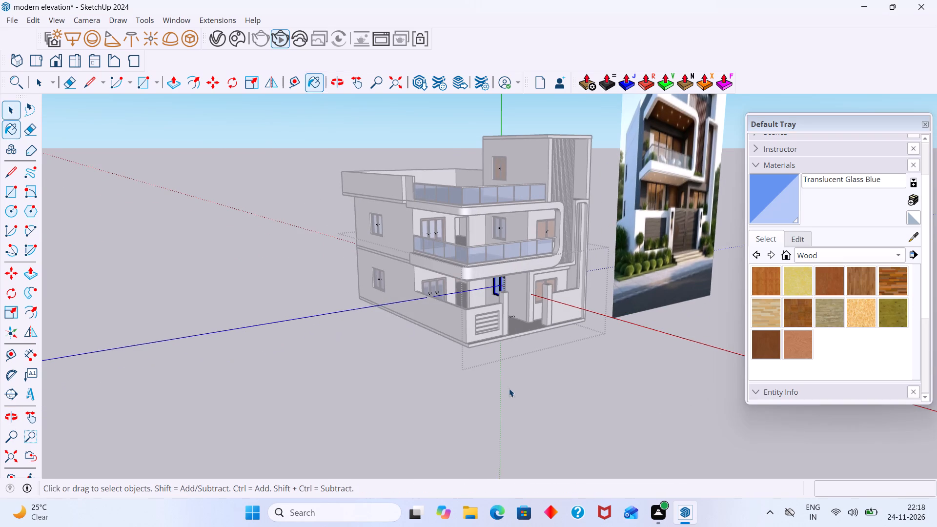
pyautogui.click(546, 399)
pyautogui.scroll(13, 539, 336)
pyautogui.moveTo(475, 269); pyautogui.dragTo(428, 268, button='middle')
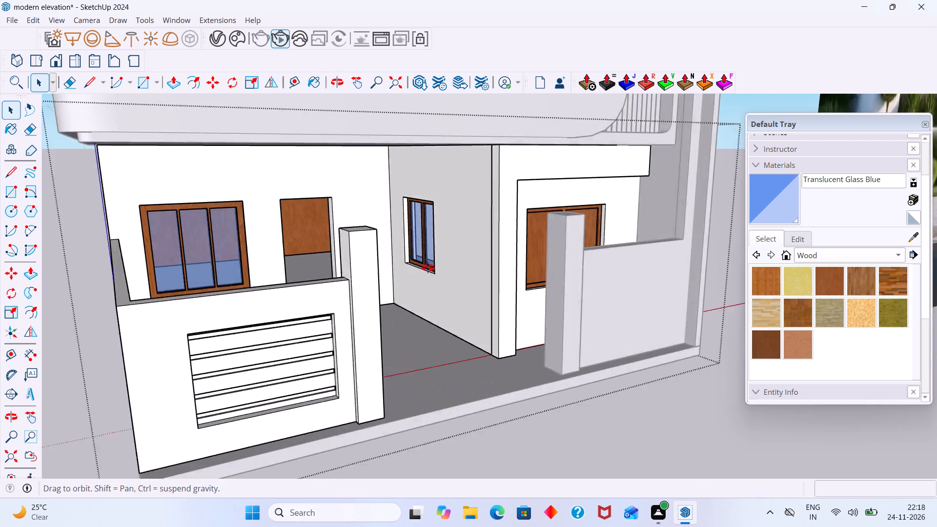
pyautogui.moveTo(428, 268); pyautogui.dragTo(423, 287, button='middle')
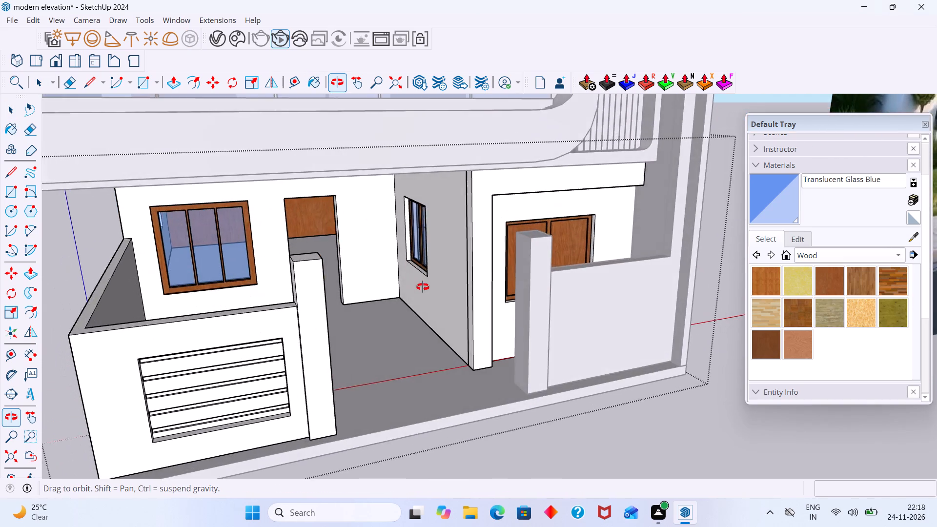
# Sample the Default material from the plain wall, repaint the wooden panel above the ground-floor doorway with it, and leave the group.
pyautogui.moveTo(423, 287); pyautogui.dragTo(406, 272, button='middle')
pyautogui.scroll(7, 329, 245)
pyautogui.scroll(-12, 298, 222)
pyautogui.moveTo(300, 223); pyautogui.dragTo(318, 225, button='middle')
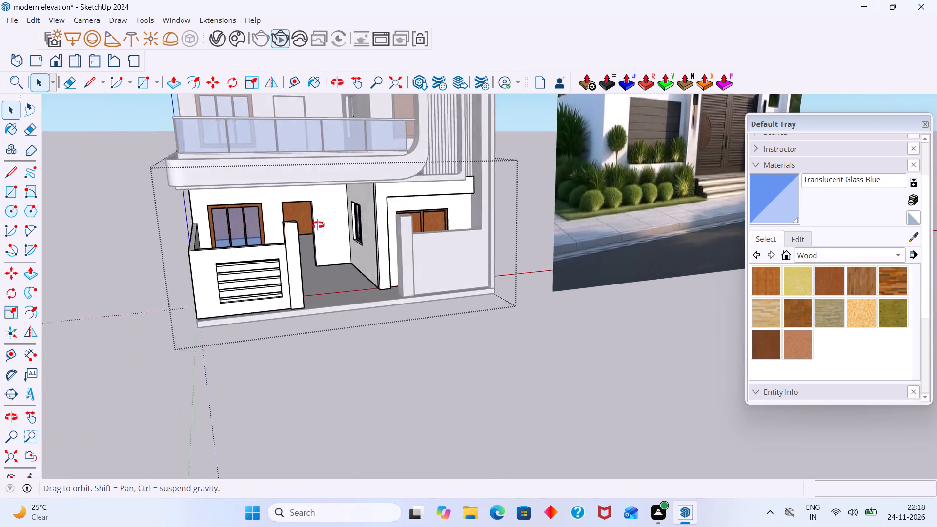
pyautogui.moveTo(318, 225); pyautogui.dragTo(394, 249, button='middle')
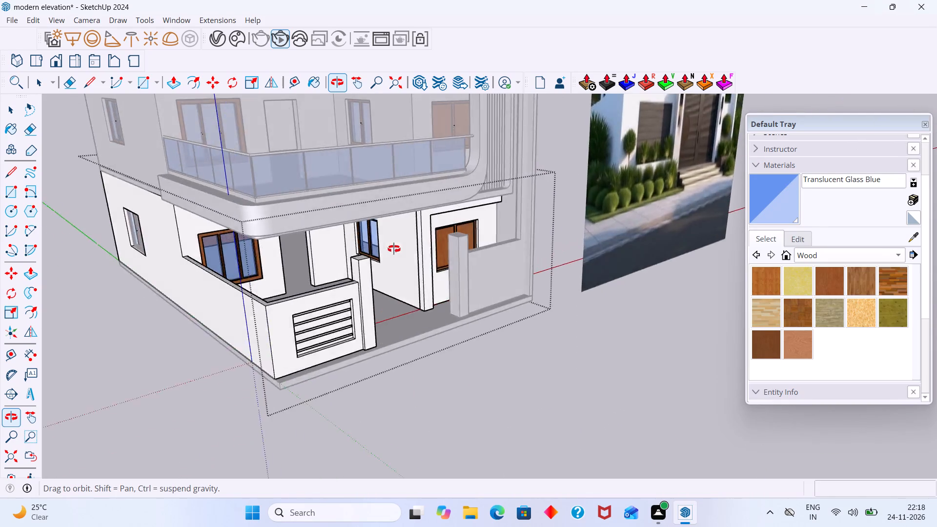
pyautogui.moveTo(394, 249); pyautogui.dragTo(273, 243, button='middle')
pyautogui.scroll(6, 301, 217)
pyautogui.scroll(-1, 294, 211)
pyautogui.scroll(3, 293, 211)
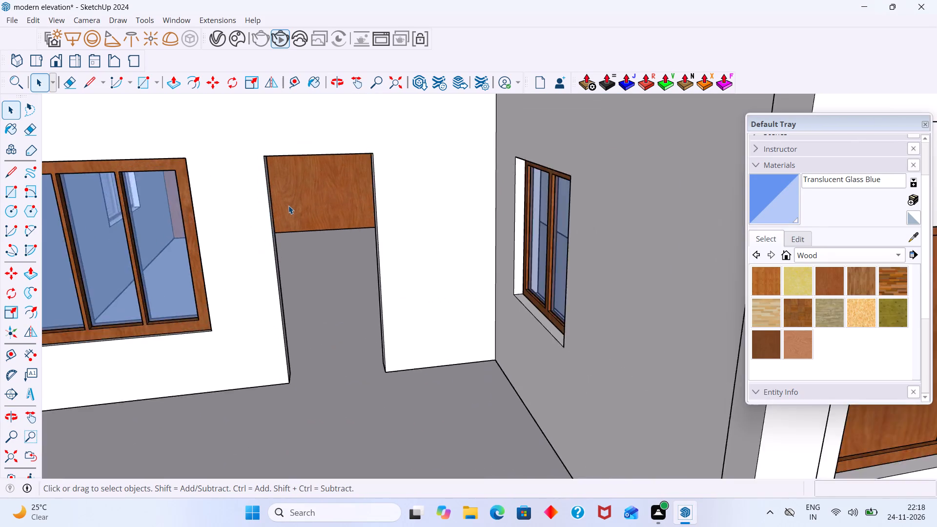
pyautogui.scroll(4, 288, 205)
pyautogui.doubleClick(286, 202)
pyautogui.click(288, 199)
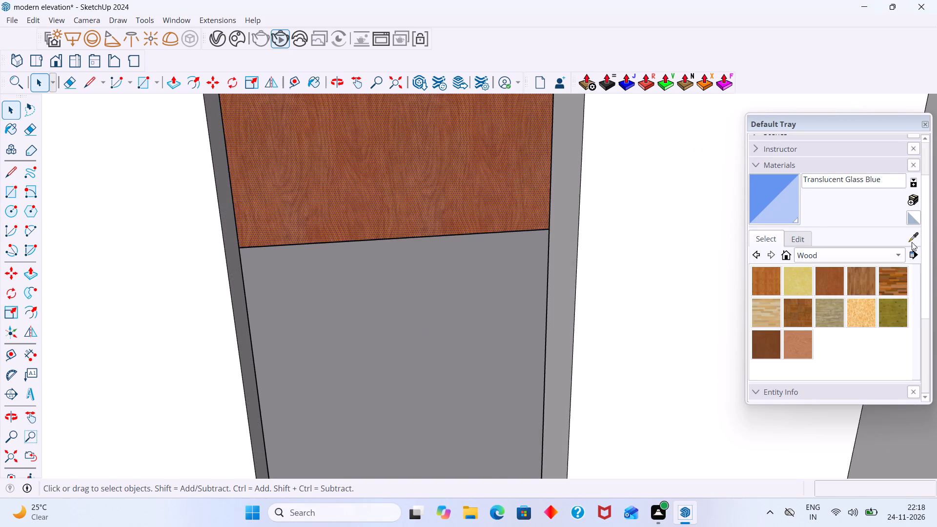
pyautogui.click(913, 240)
pyautogui.click(212, 284)
pyautogui.click(281, 198)
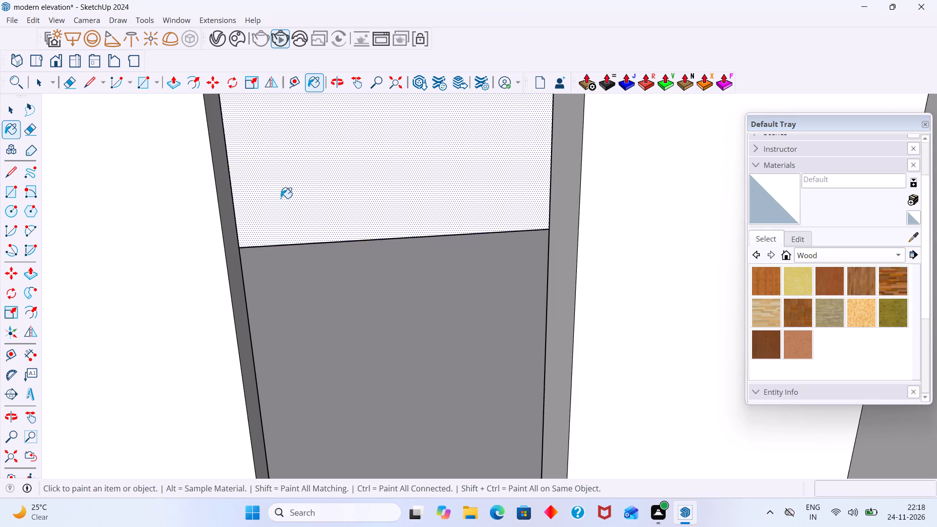
pyautogui.press('space')
pyautogui.scroll(-20, 288, 237)
pyautogui.scroll(-2, 288, 237)
pyautogui.click(420, 365)
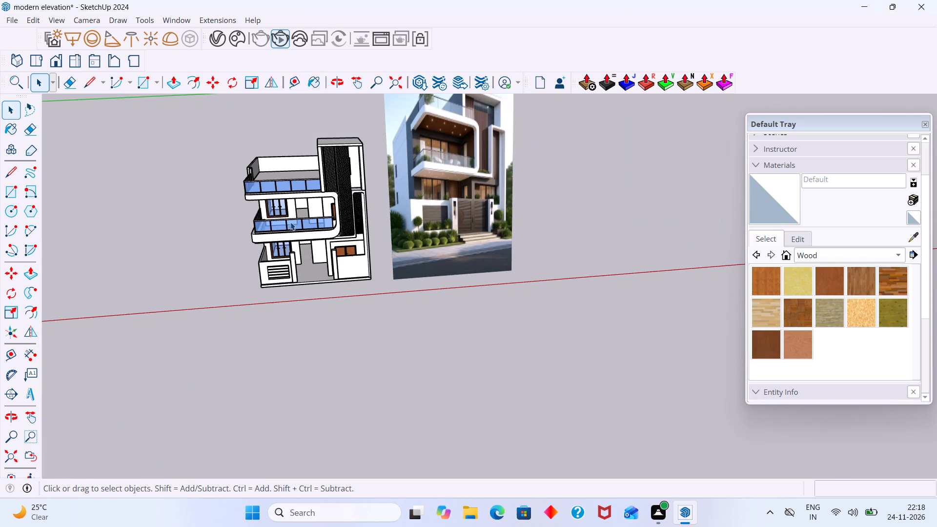
# Examine the front and side of the house on every floor for windows and openings that still need materials.
pyautogui.moveTo(289, 219); pyautogui.dragTo(434, 134, button='middle')
pyautogui.scroll(1, 359, 162)
pyautogui.moveTo(334, 192); pyautogui.dragTo(245, 276, button='middle')
pyautogui.scroll(-6, 278, 256)
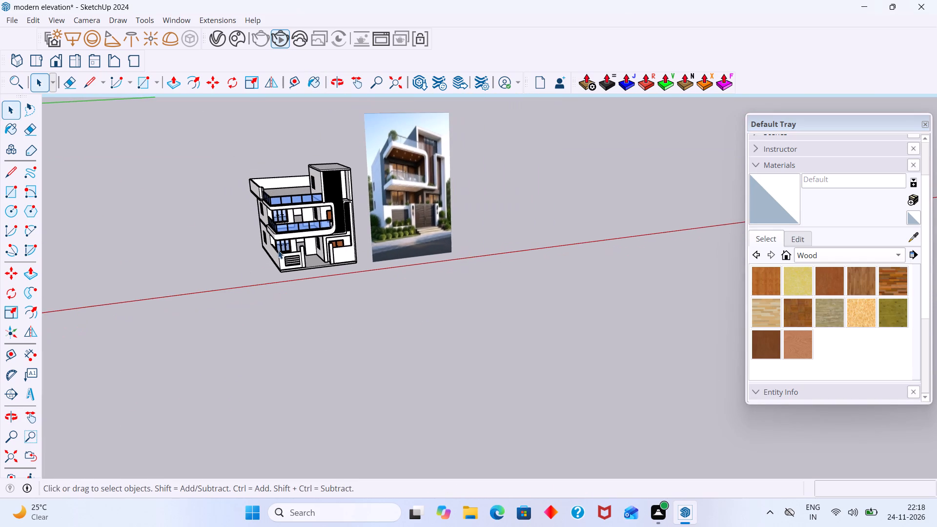
pyautogui.scroll(20, 297, 252)
pyautogui.scroll(1, 297, 252)
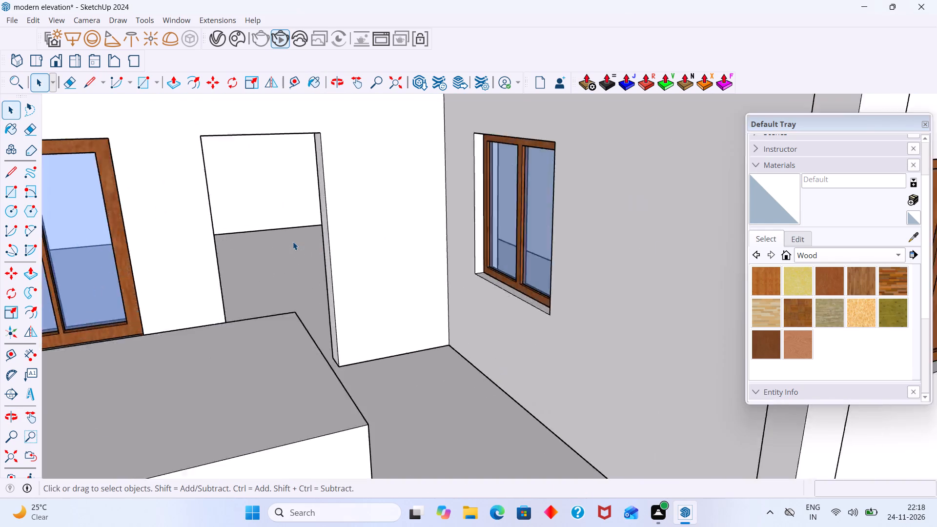
pyautogui.scroll(2, 293, 242)
pyautogui.scroll(-12, 293, 242)
pyautogui.moveTo(314, 276); pyautogui.dragTo(282, 279, button='middle')
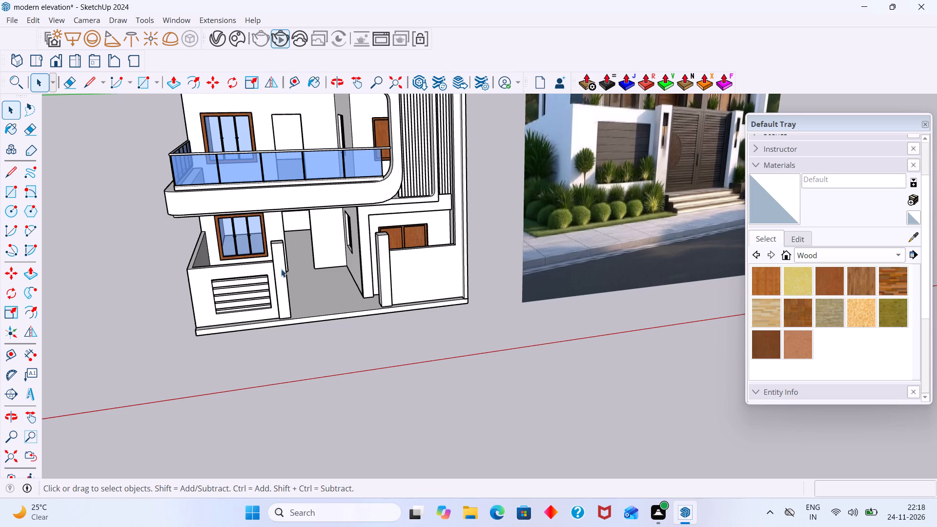
pyautogui.scroll(-6, 287, 256)
pyautogui.moveTo(253, 169); pyautogui.dragTo(371, 154, button='middle')
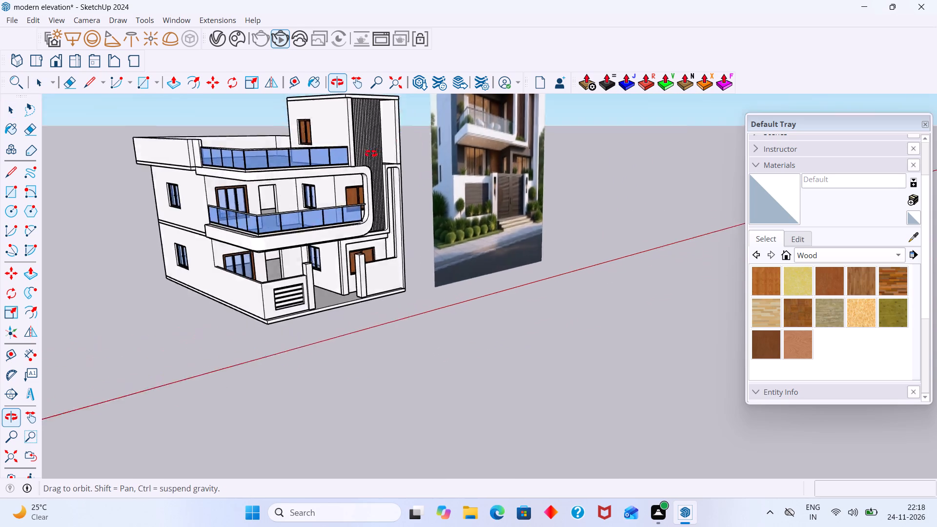
pyautogui.moveTo(371, 154); pyautogui.dragTo(255, 230, button='middle')
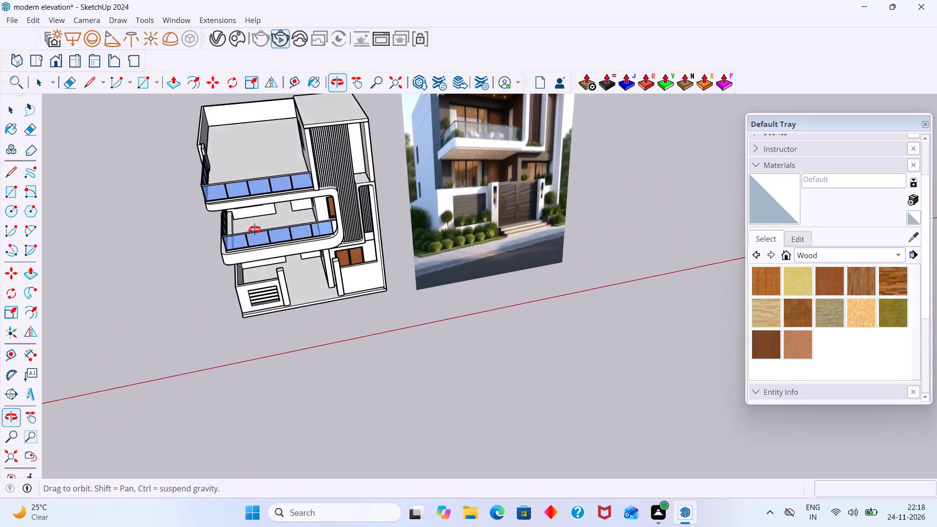
pyautogui.moveTo(255, 230); pyautogui.dragTo(283, 162, button='middle')
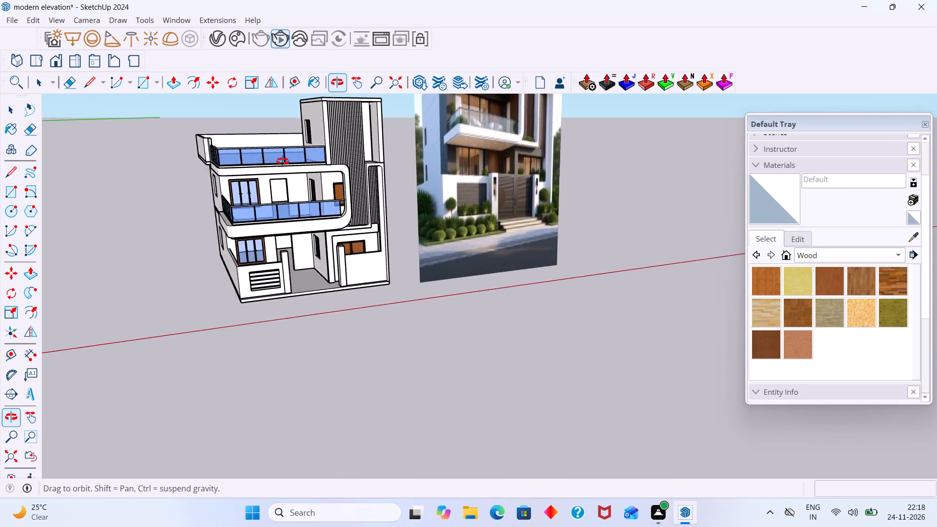
pyautogui.moveTo(283, 162); pyautogui.dragTo(258, 165, button='middle')
pyautogui.scroll(4, 336, 215)
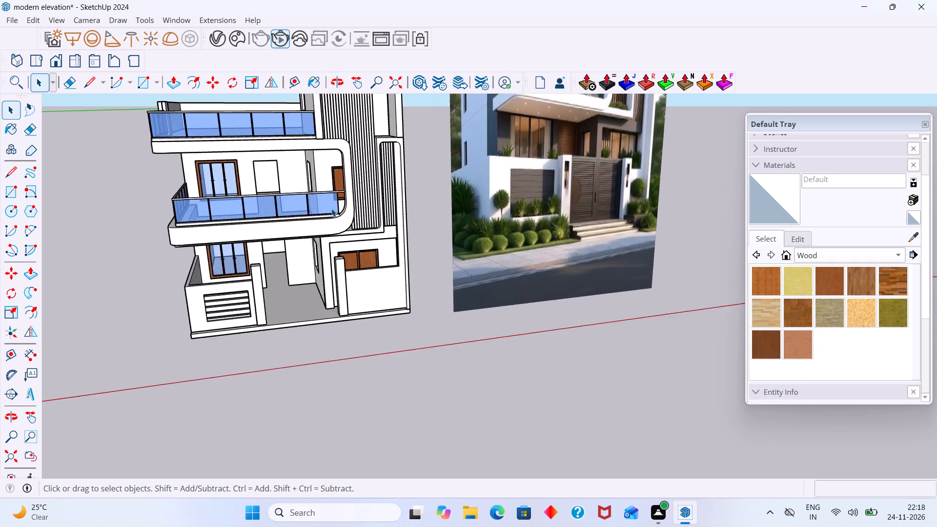
pyautogui.scroll(2, 331, 208)
pyautogui.moveTo(325, 204); pyautogui.dragTo(503, 203, button='middle')
pyautogui.scroll(2, 503, 204)
pyautogui.scroll(-7, 406, 197)
pyautogui.scroll(7, 332, 200)
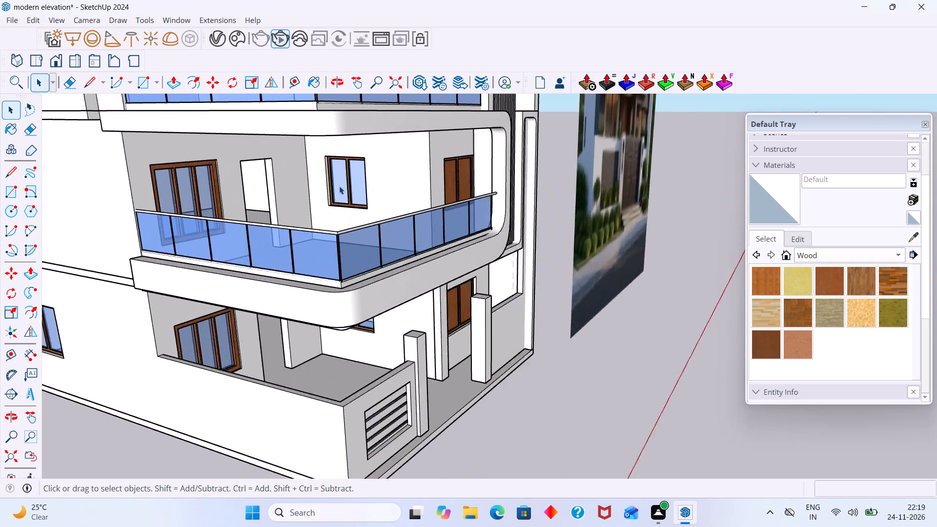
pyautogui.scroll(11, 339, 186)
# Open the top-floor tower window, sample Translucent Glass Blue from the railing glass, paint only the window's panes with it, and leave the groups.
pyautogui.scroll(-20, 333, 179)
pyautogui.scroll(-4, 333, 179)
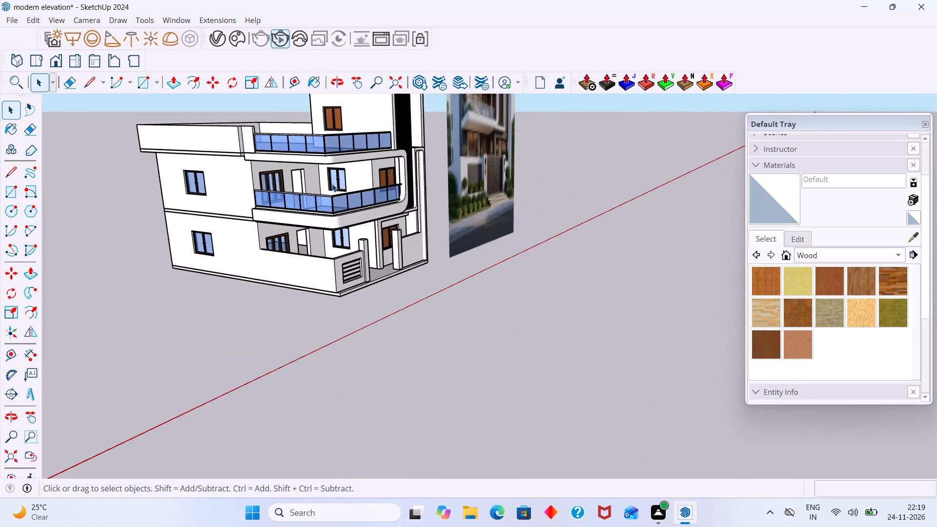
pyautogui.scroll(-2, 332, 183)
pyautogui.scroll(20, 320, 115)
pyautogui.scroll(1, 320, 115)
pyautogui.tripleClick(330, 134)
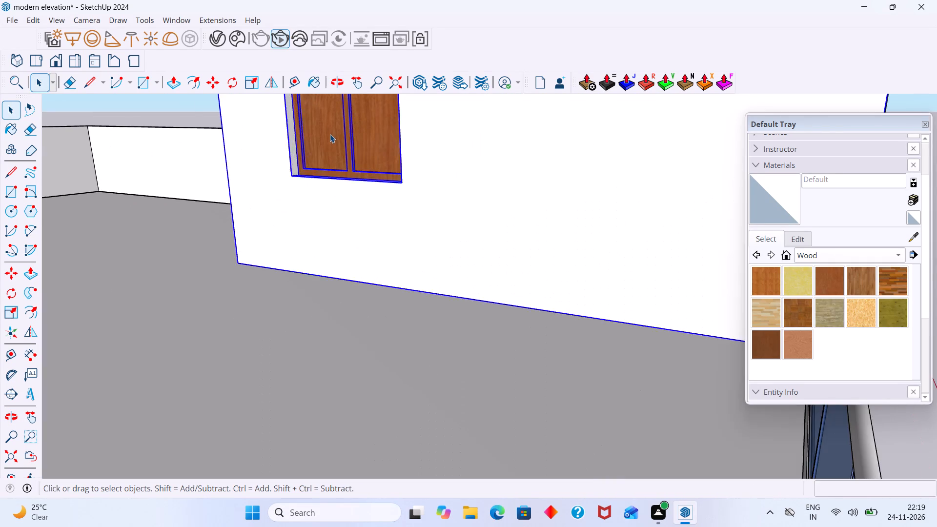
pyautogui.doubleClick(326, 141)
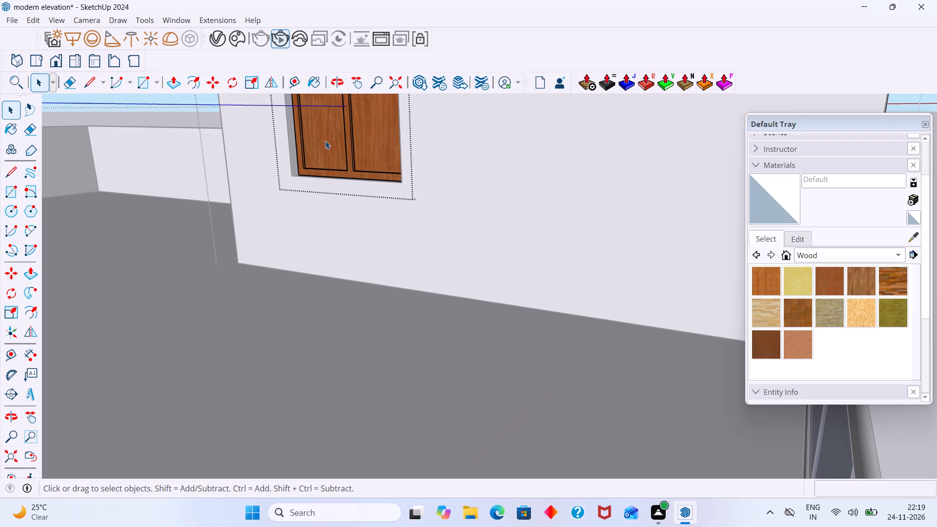
pyautogui.click(328, 148)
pyautogui.scroll(-4, 426, 180)
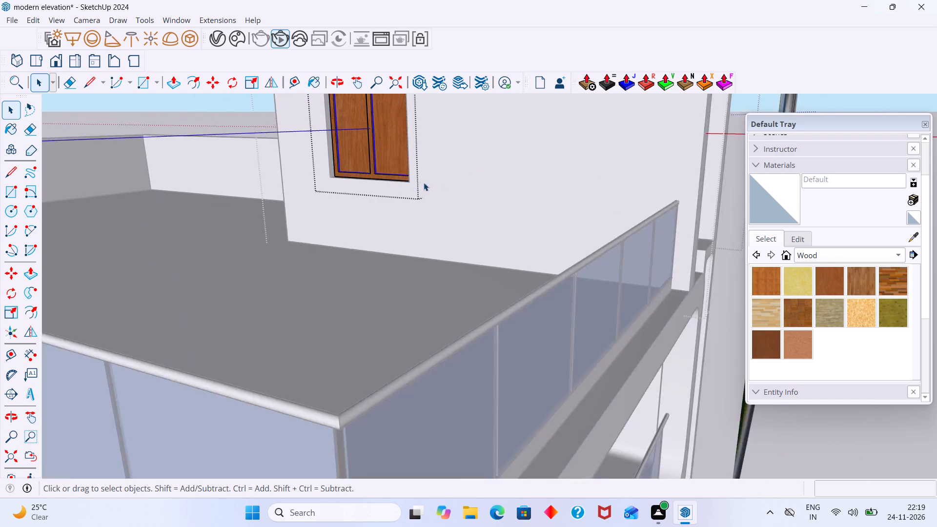
pyautogui.scroll(-10, 424, 182)
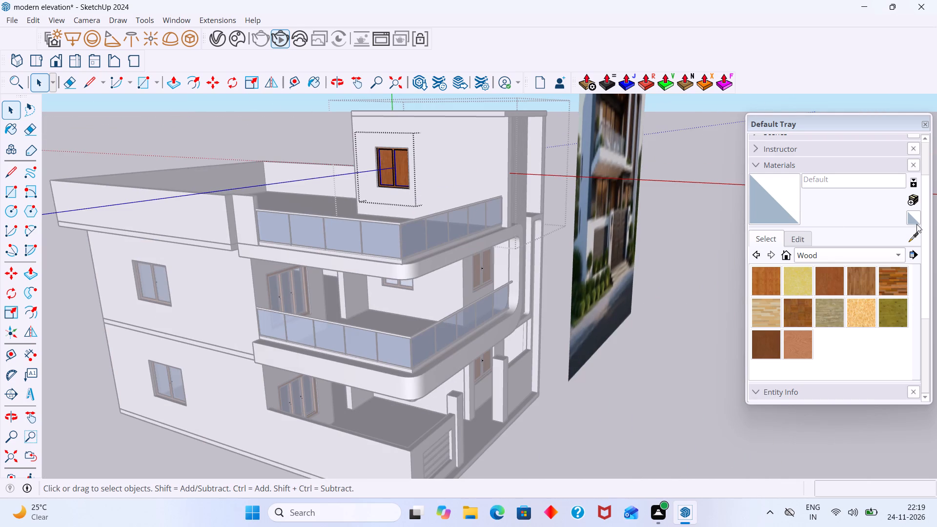
pyautogui.click(912, 237)
pyautogui.click(382, 243)
pyautogui.scroll(10, 383, 185)
pyautogui.click(389, 167)
pyautogui.scroll(-20, 390, 166)
pyautogui.scroll(-7, 390, 166)
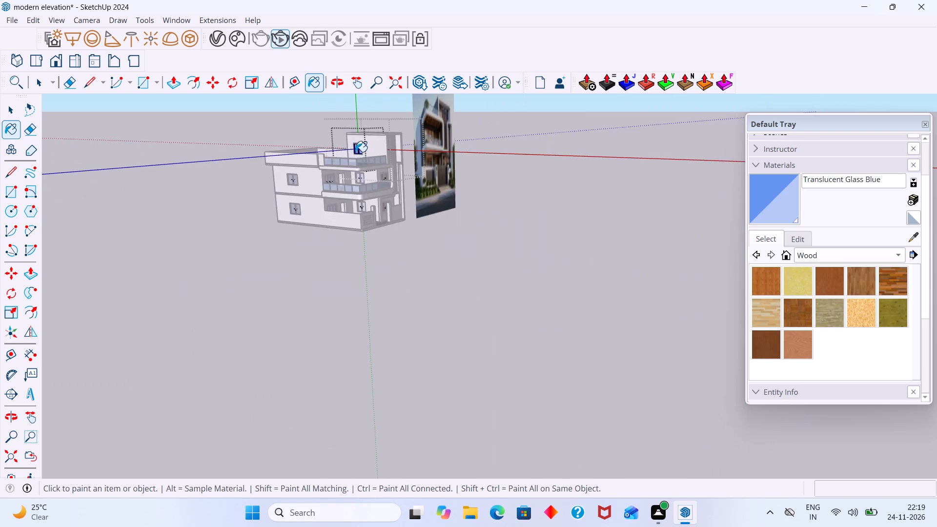
pyautogui.moveTo(349, 149); pyautogui.dragTo(272, 155, button='middle')
pyautogui.press('space')
pyautogui.moveTo(459, 267); pyautogui.dragTo(455, 259)
pyautogui.scroll(7, 374, 184)
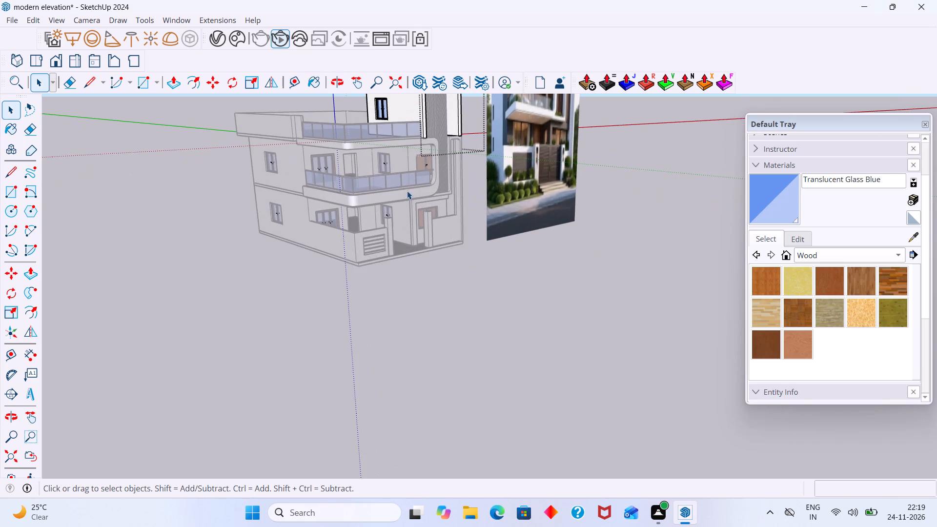
pyautogui.click(477, 257)
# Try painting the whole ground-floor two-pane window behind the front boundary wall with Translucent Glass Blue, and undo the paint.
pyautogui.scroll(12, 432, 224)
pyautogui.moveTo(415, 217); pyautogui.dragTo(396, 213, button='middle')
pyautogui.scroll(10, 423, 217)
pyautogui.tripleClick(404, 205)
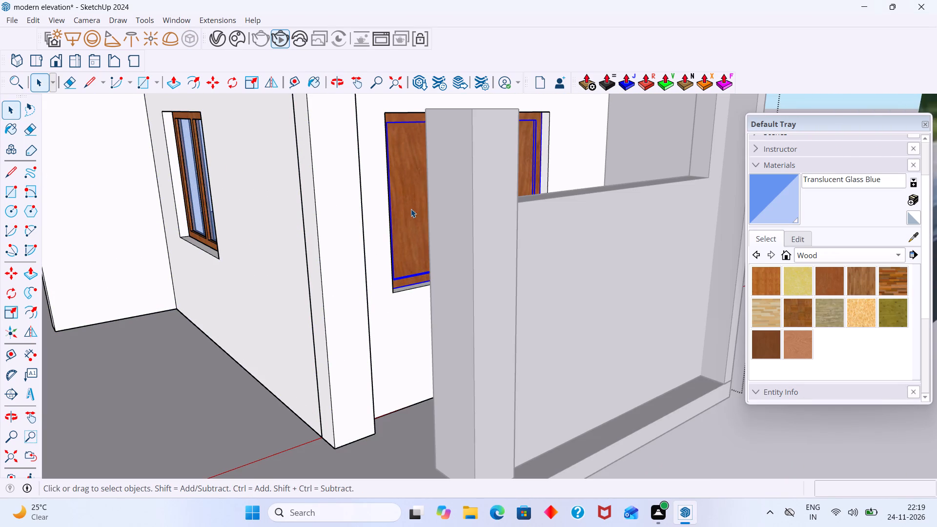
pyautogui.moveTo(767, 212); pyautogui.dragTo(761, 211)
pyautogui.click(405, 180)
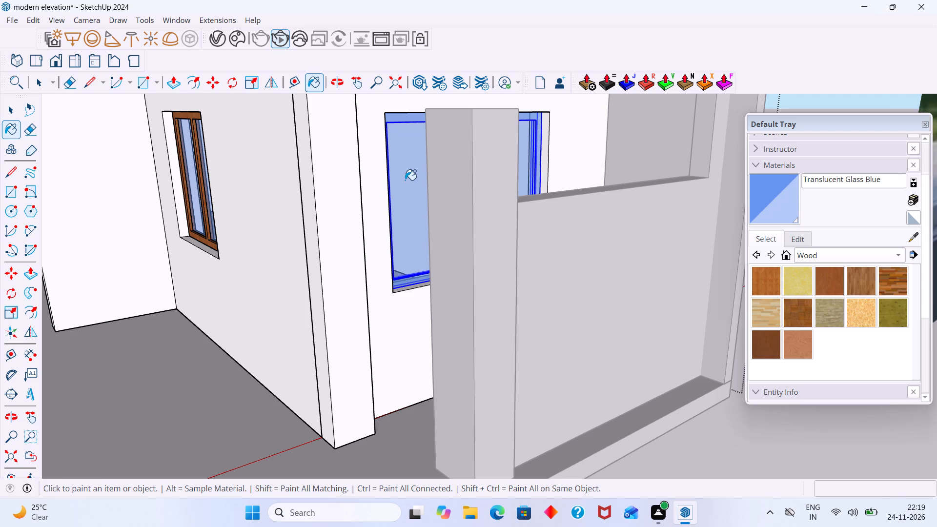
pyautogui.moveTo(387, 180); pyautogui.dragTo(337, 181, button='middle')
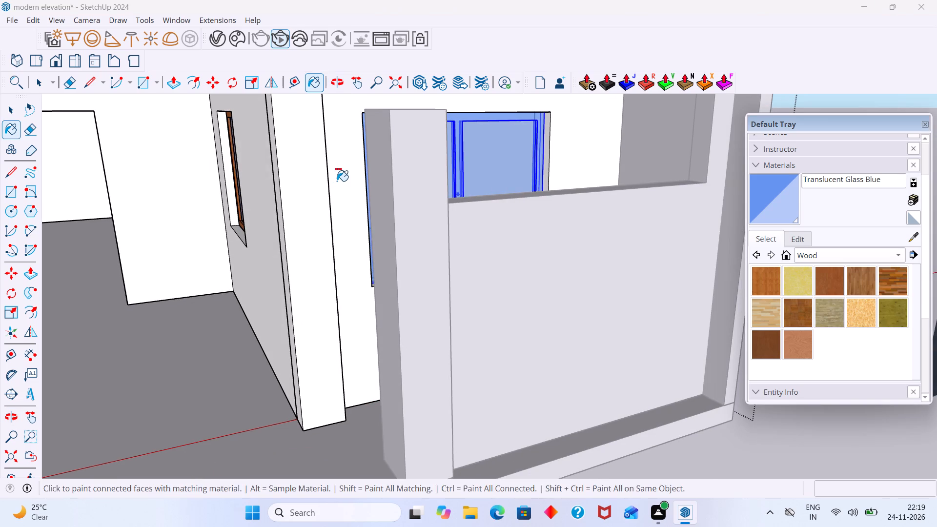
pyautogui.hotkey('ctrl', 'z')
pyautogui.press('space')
# Open the ground-floor window behind the front boundary wall, paint only its panes with Translucent Glass Blue, and leave the groups.
pyautogui.scroll(6, 475, 167)
pyautogui.doubleClick(476, 161)
pyautogui.click(493, 157)
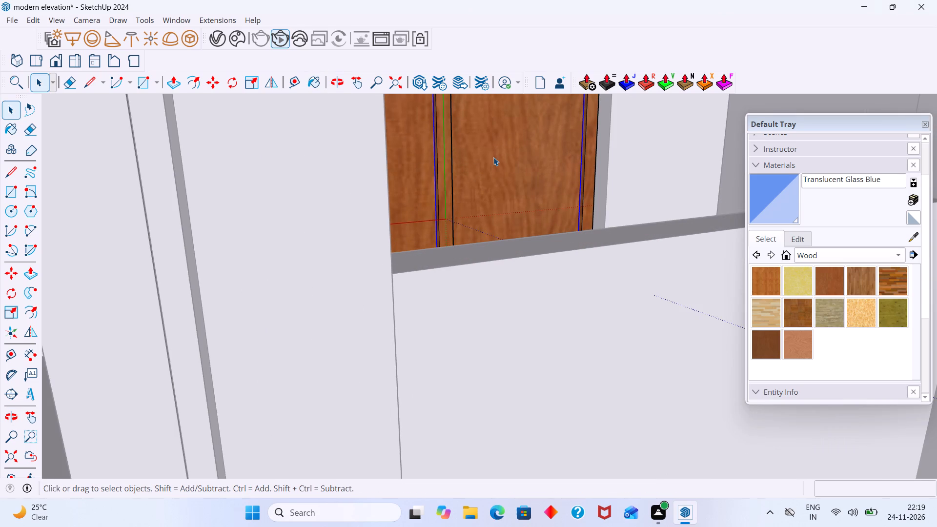
pyautogui.click(777, 195)
pyautogui.click(476, 161)
pyautogui.scroll(-2, 466, 158)
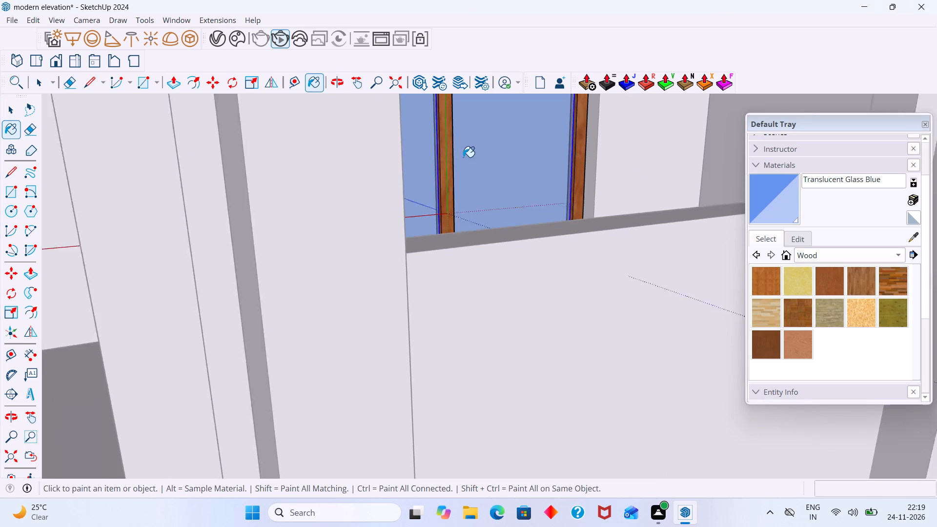
pyautogui.scroll(-20, 463, 157)
pyautogui.scroll(-8, 463, 157)
pyautogui.press('space')
pyautogui.click(375, 283)
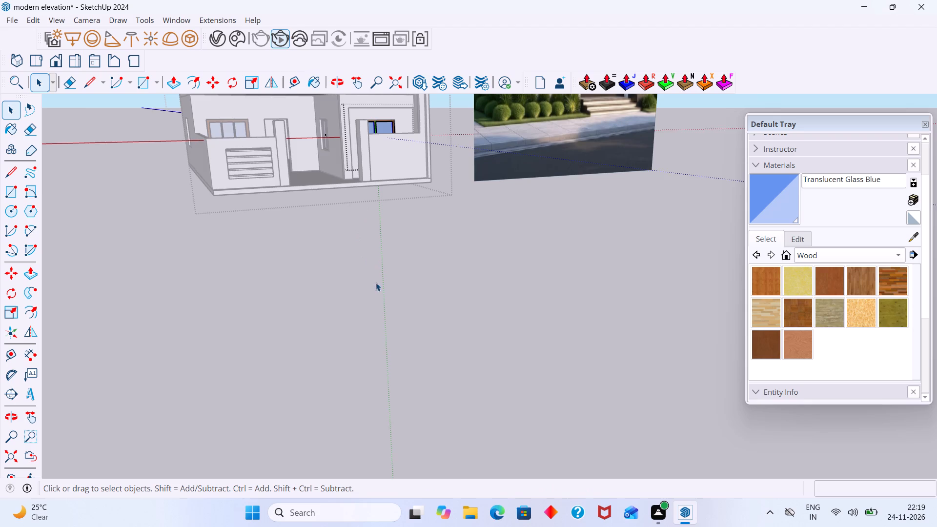
pyautogui.scroll(-1, 353, 262)
pyautogui.keyDown('shift'); pyautogui.moveTo(350, 261); pyautogui.dragTo(348, 323, button='middle'); pyautogui.keyUp('shift')
pyautogui.keyDown('shift'); pyautogui.moveTo(345, 254); pyautogui.dragTo(342, 276, button='middle'); pyautogui.keyUp('shift')
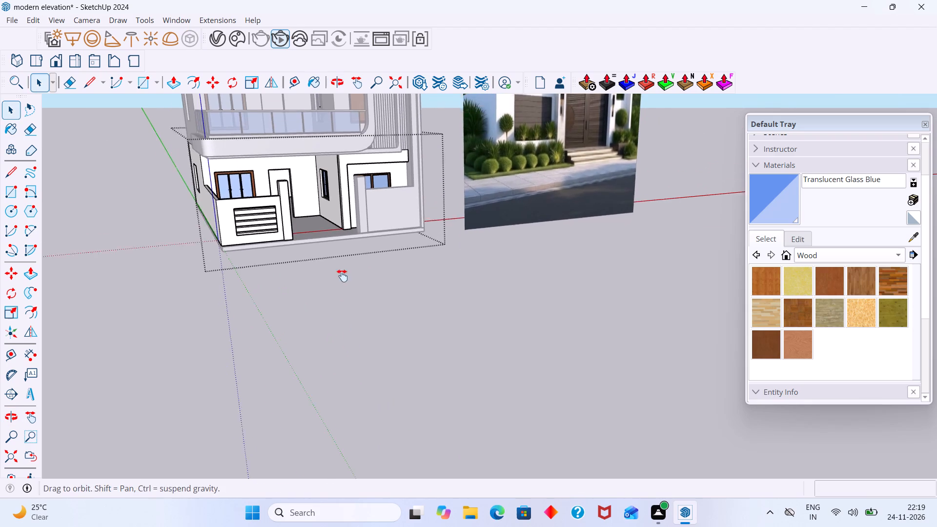
pyautogui.keyDown('shift'); pyautogui.moveTo(342, 276); pyautogui.dragTo(343, 302, button='middle'); pyautogui.keyUp('shift')
pyautogui.click(419, 335)
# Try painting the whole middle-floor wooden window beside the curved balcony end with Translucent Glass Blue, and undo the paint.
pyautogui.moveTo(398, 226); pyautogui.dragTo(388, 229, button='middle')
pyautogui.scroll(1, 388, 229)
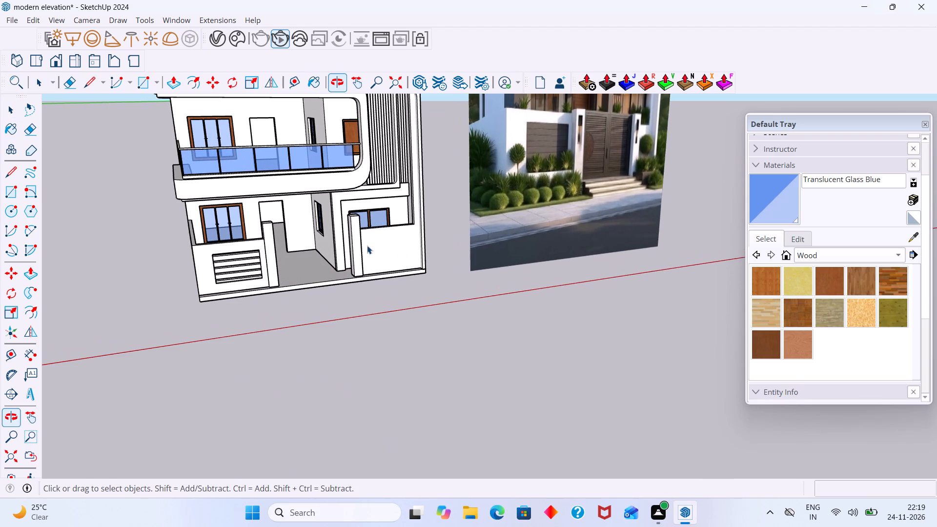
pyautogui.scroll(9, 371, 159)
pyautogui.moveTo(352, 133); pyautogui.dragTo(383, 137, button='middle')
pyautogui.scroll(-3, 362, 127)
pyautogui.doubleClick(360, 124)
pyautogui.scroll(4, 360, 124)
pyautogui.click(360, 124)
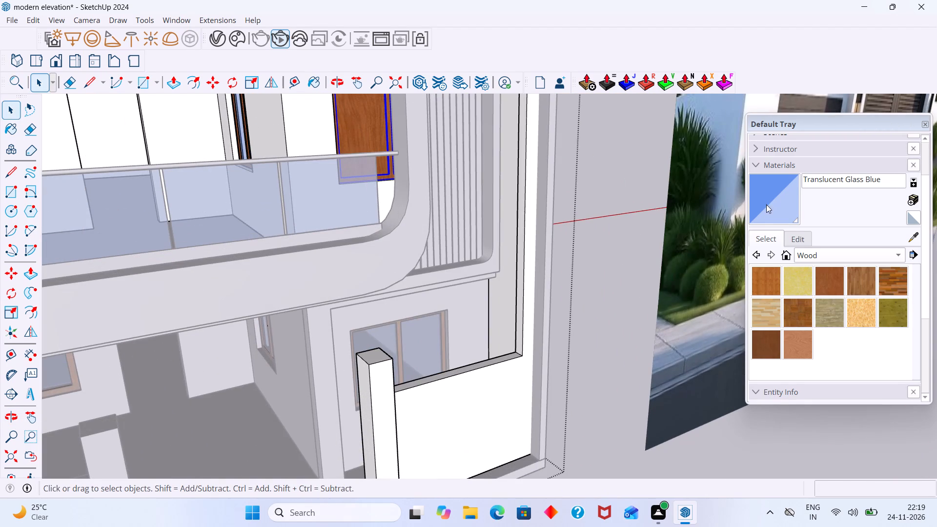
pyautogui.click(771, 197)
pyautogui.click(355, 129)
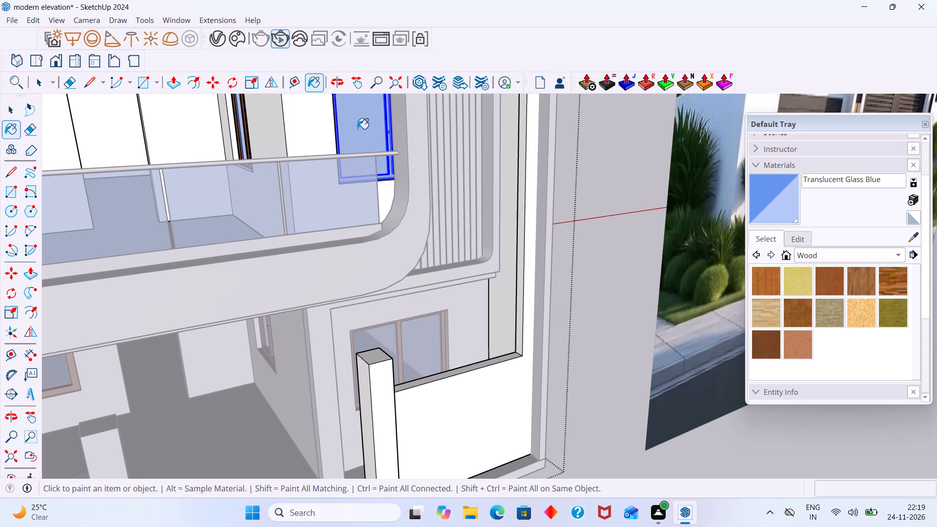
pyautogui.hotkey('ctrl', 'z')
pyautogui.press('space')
# Open the middle-floor window beside the curved balcony end, paint only its panes with Translucent Glass Blue, and leave the window.
pyautogui.doubleClick(362, 131)
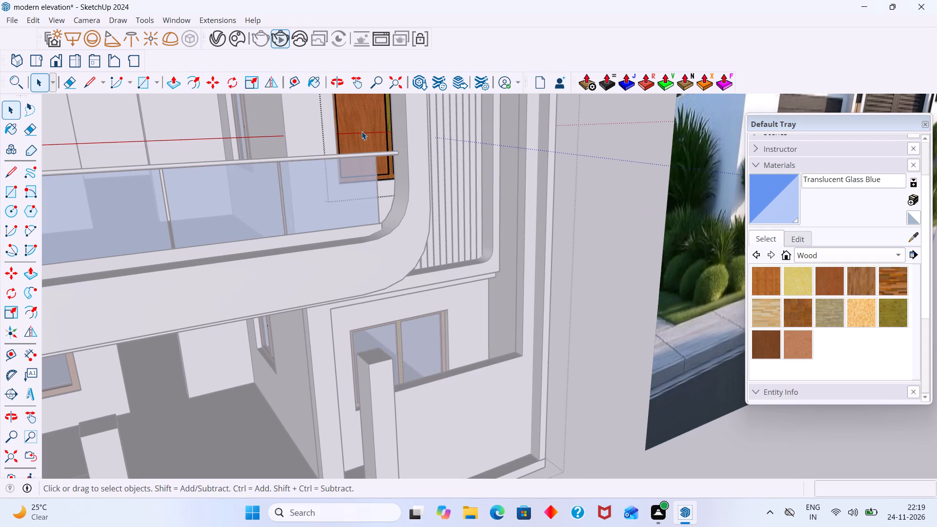
pyautogui.click(362, 131)
pyautogui.click(781, 202)
pyautogui.click(372, 129)
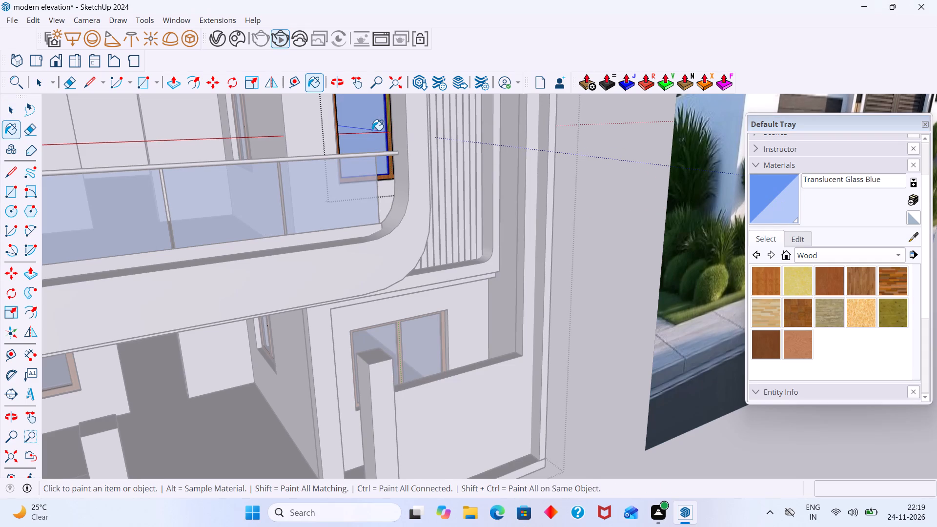
pyautogui.press('space')
pyautogui.scroll(-19, 370, 133)
pyautogui.click(397, 266)
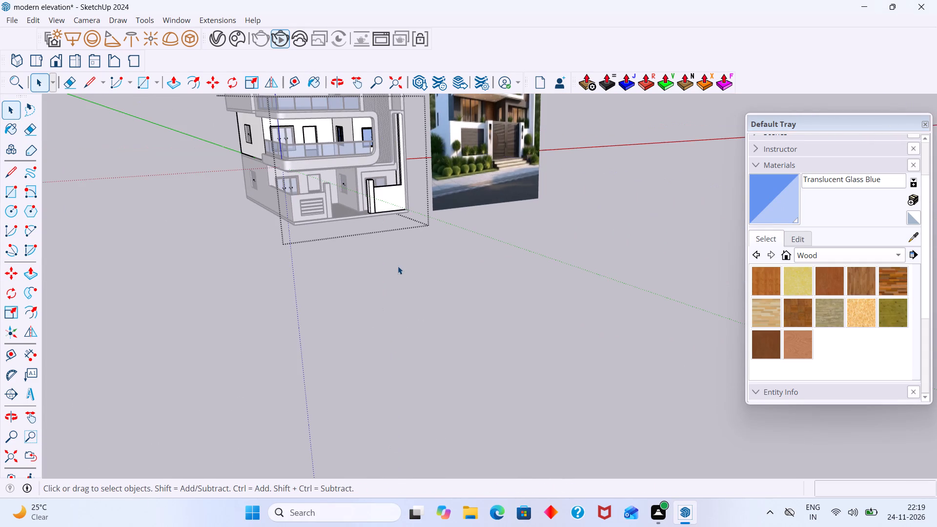
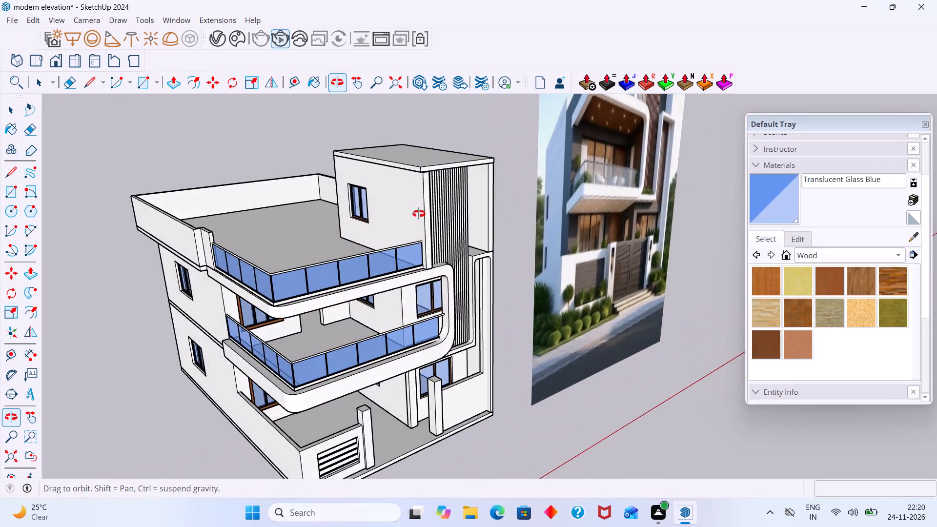
# Inspect the house from several sides, checking the glazed windows, balconies and the open ground-floor doorway against the reference image.
pyautogui.scroll(1, 250, 196)
pyautogui.scroll(10, 440, 223)
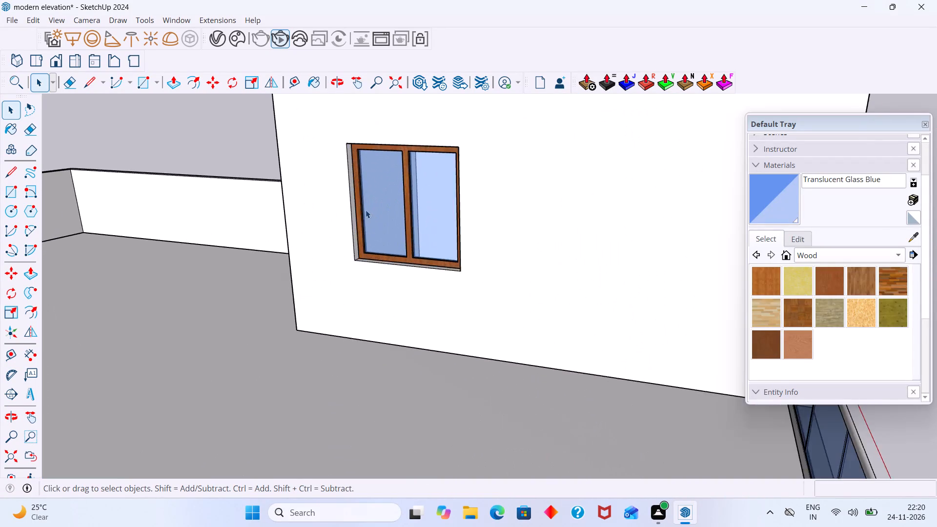
pyautogui.scroll(5, 366, 210)
pyautogui.scroll(-20, 358, 211)
pyautogui.scroll(-15, 358, 211)
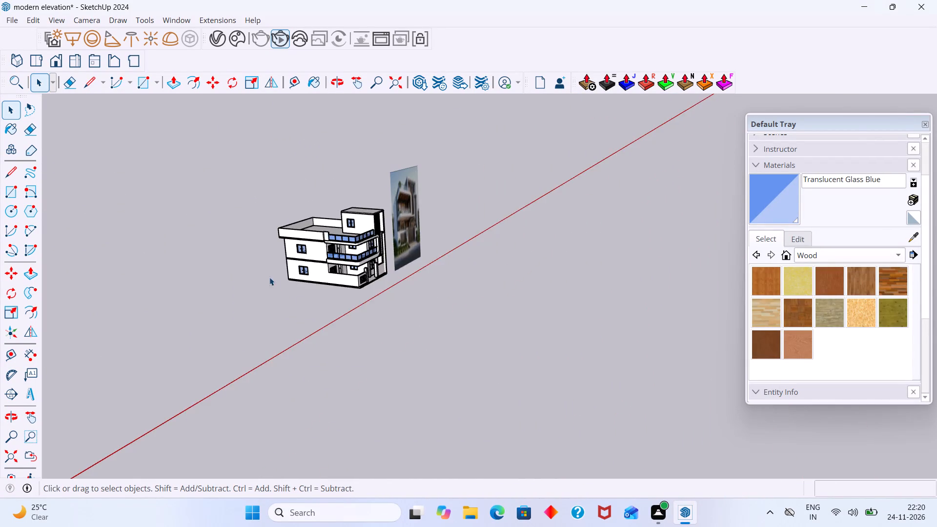
pyautogui.scroll(20, 280, 282)
pyautogui.scroll(13, 280, 282)
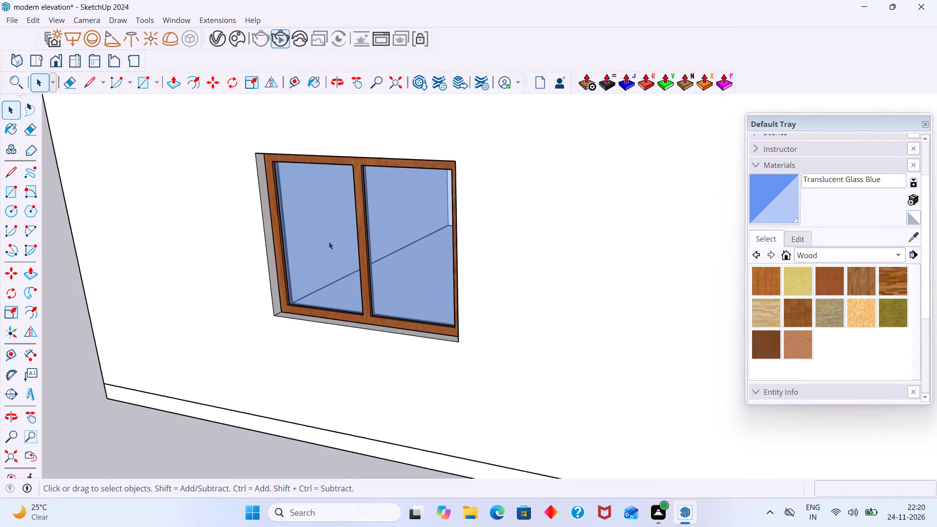
pyautogui.scroll(-20, 328, 241)
pyautogui.scroll(-2, 328, 241)
pyautogui.moveTo(352, 240); pyautogui.dragTo(215, 231, button='middle')
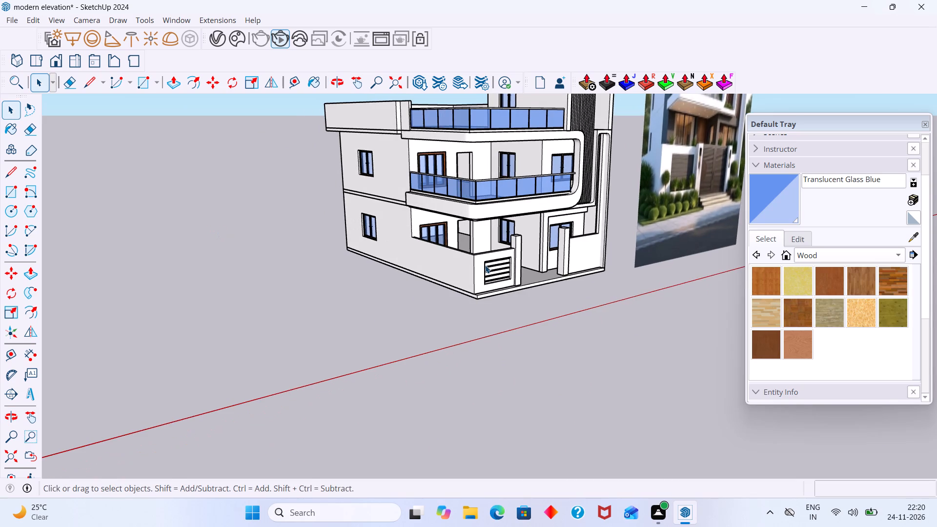
pyautogui.scroll(3, 478, 261)
pyautogui.moveTo(468, 260); pyautogui.dragTo(265, 252, button='middle')
pyautogui.scroll(5, 261, 249)
pyautogui.moveTo(477, 247); pyautogui.dragTo(599, 251, button='middle')
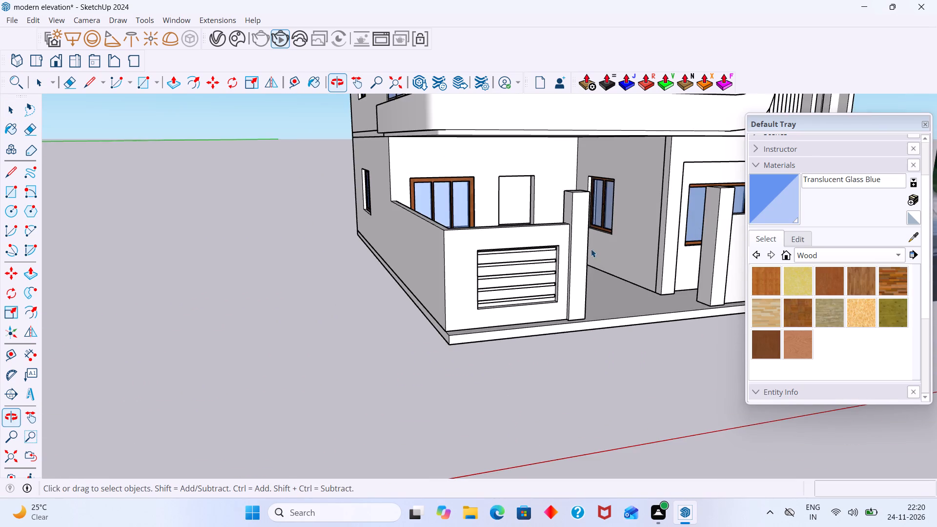
pyautogui.scroll(-7, 591, 248)
pyautogui.keyDown('shift'); pyautogui.moveTo(573, 247); pyautogui.dragTo(402, 232, button='middle'); pyautogui.keyUp('shift')
pyautogui.moveTo(441, 223); pyautogui.dragTo(360, 222, button='middle')
pyautogui.scroll(2, 435, 170)
pyautogui.moveTo(442, 177); pyautogui.dragTo(435, 211, button='middle')
pyautogui.scroll(1, 435, 211)
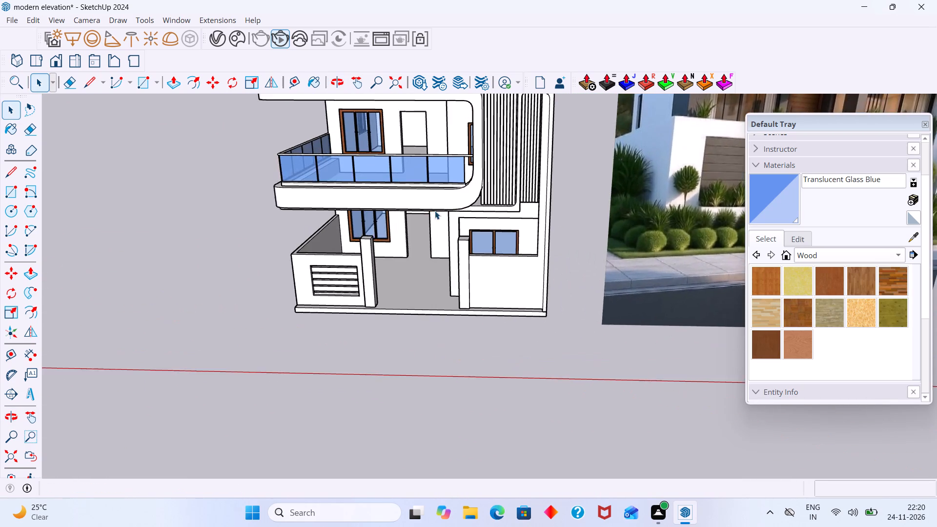
pyautogui.scroll(-12, 435, 211)
pyautogui.scroll(8, 434, 209)
pyautogui.moveTo(431, 203); pyautogui.dragTo(429, 192, button='middle')
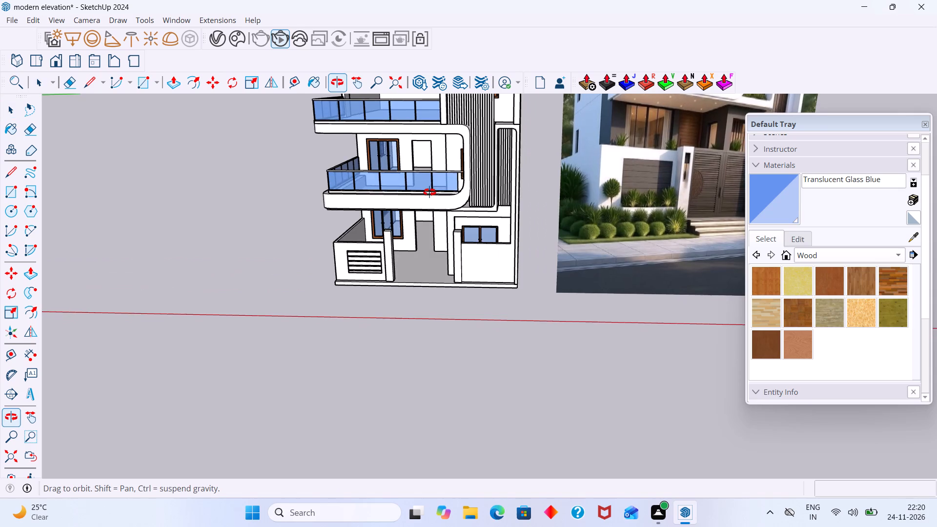
pyautogui.moveTo(429, 192); pyautogui.dragTo(438, 178, button='middle')
pyautogui.scroll(3, 434, 232)
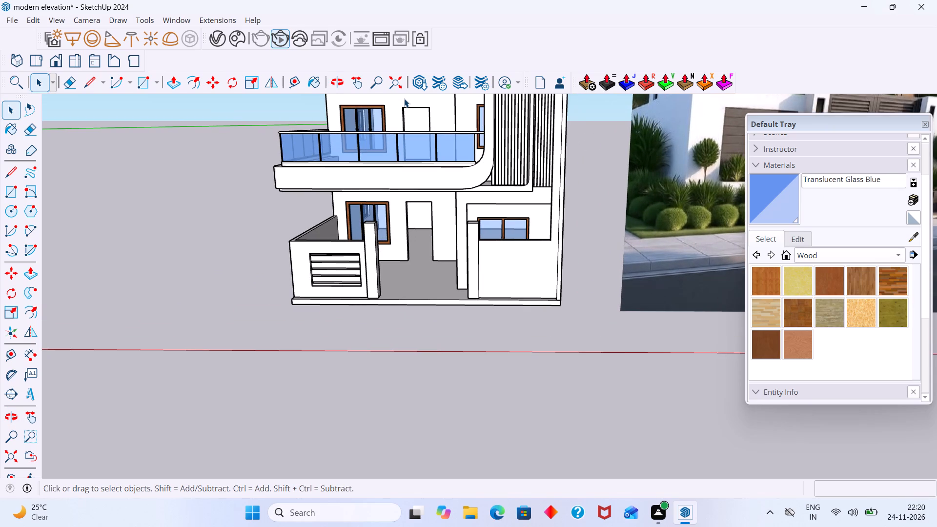
# Open 3D Warehouse, dismiss the promotional offer and search for "door".
pyautogui.click(183, 20)
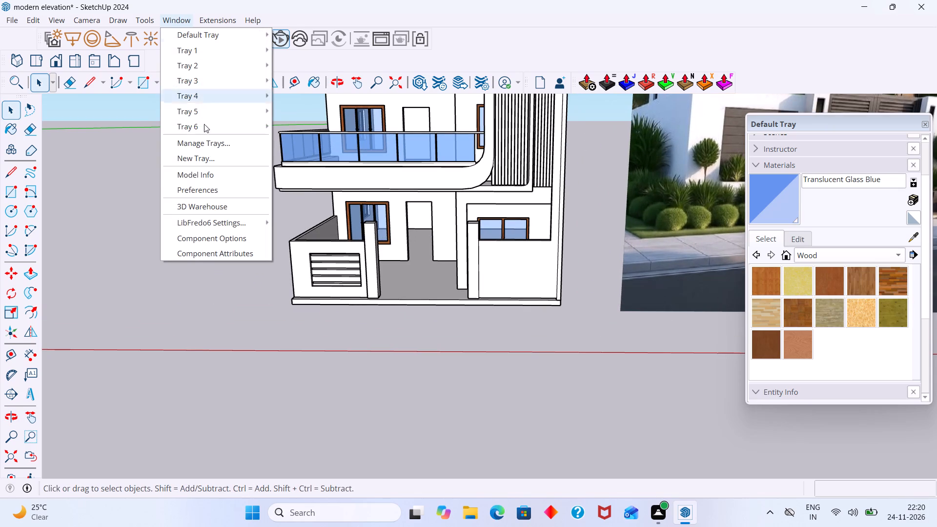
pyautogui.click(216, 204)
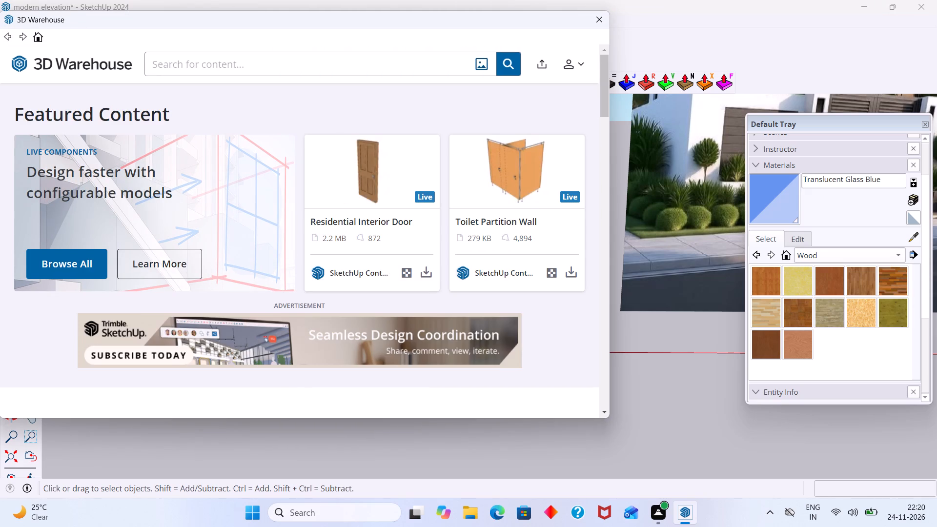
pyautogui.scroll(-3, 348, 165)
pyautogui.scroll(-2, 218, 263)
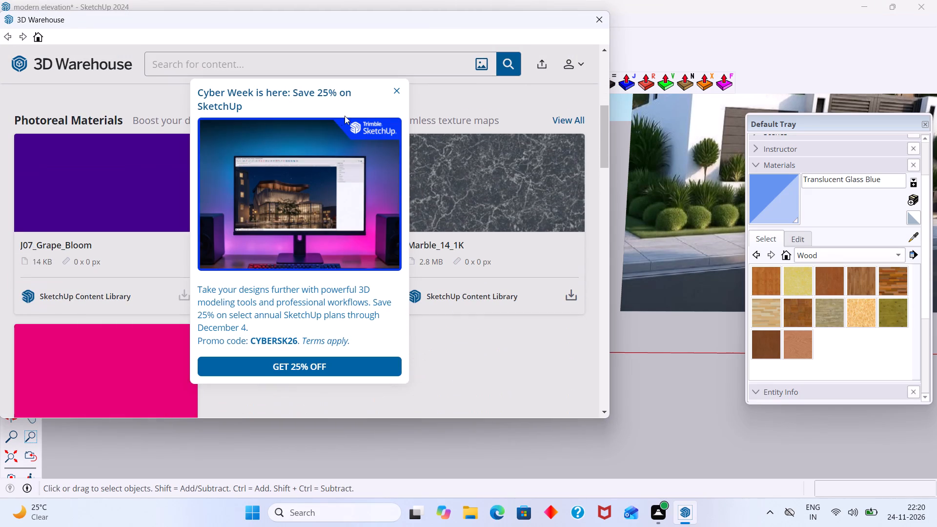
pyautogui.click(399, 89)
pyautogui.scroll(-2, 145, 246)
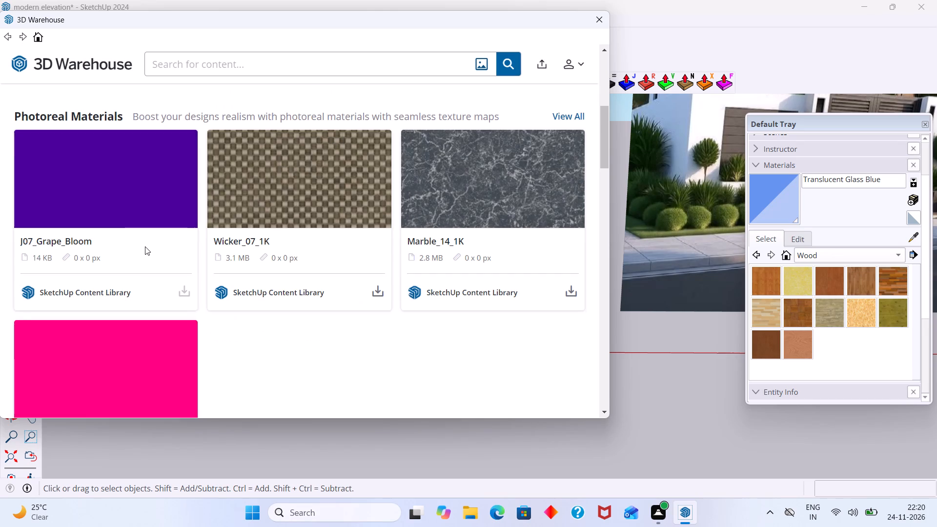
pyautogui.scroll(-6, 145, 246)
pyautogui.scroll(3, 144, 246)
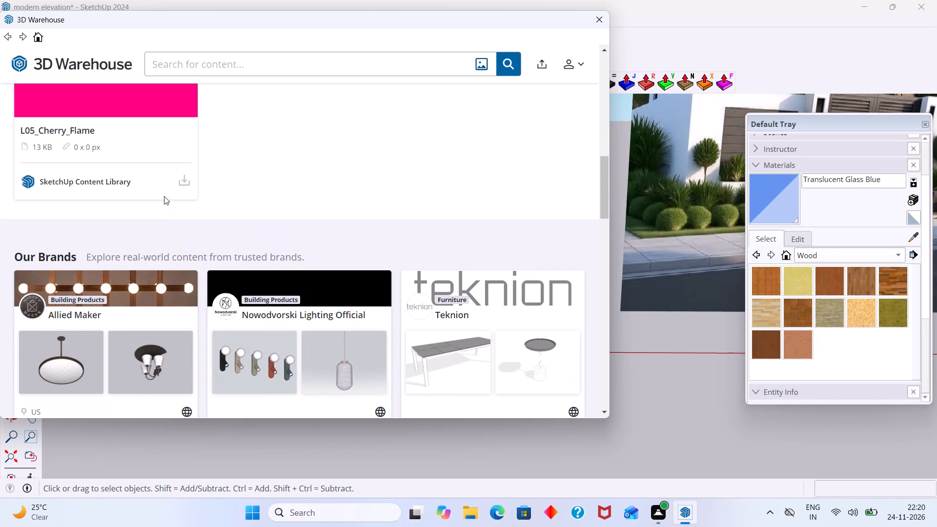
pyautogui.click(218, 60)
pyautogui.write('doo')
pyautogui.press('r')
pyautogui.click(510, 63)
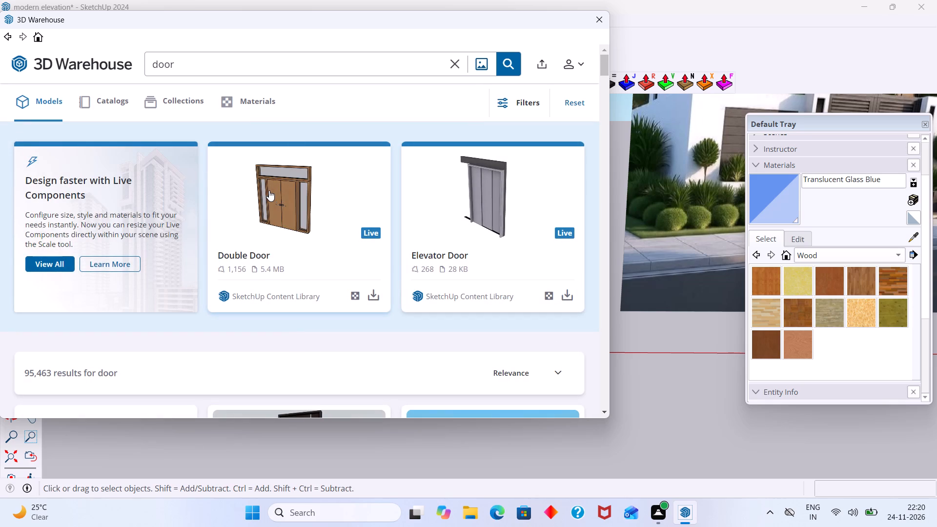
# Download the wooden model named "DOOR" from the search results, unlocking extra downloads, and load it directly into the house model.
pyautogui.scroll(-3, 274, 194)
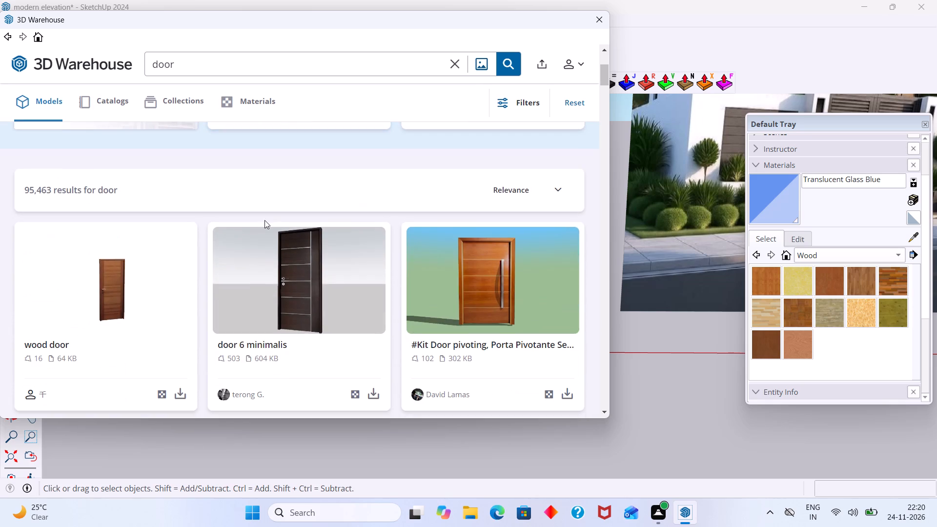
pyautogui.scroll(-3, 247, 275)
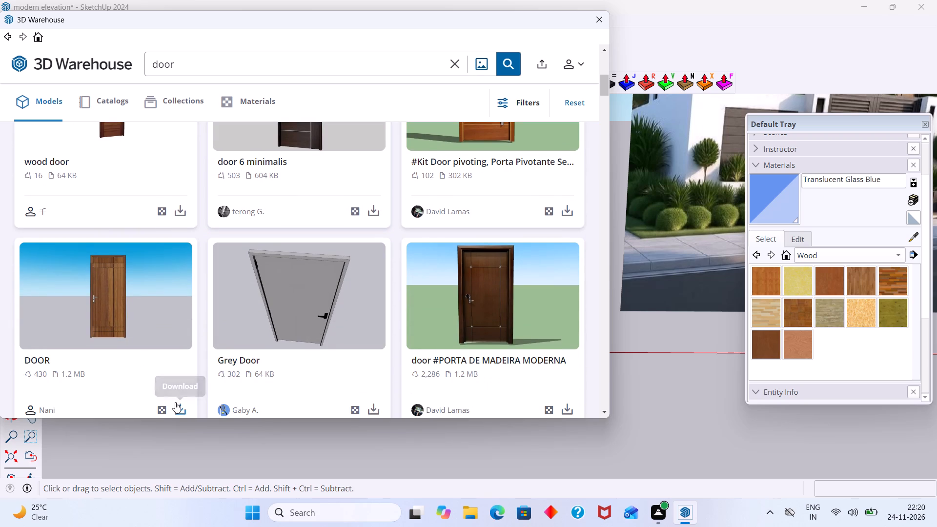
pyautogui.scroll(-1, 175, 402)
pyautogui.click(180, 350)
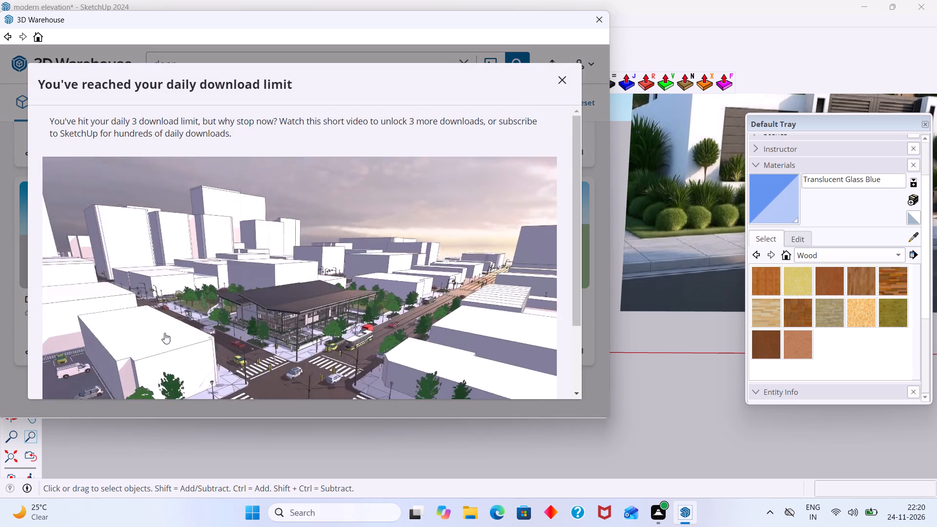
pyautogui.scroll(-3, 201, 304)
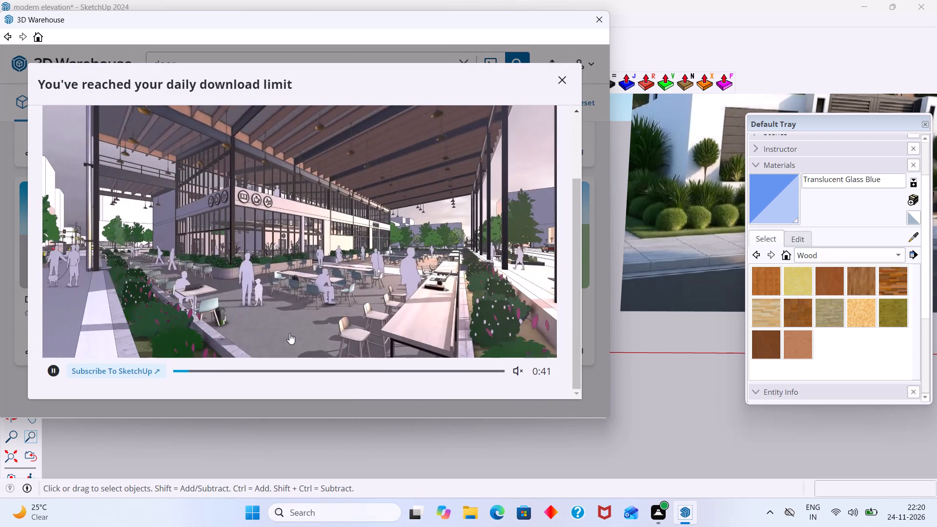
pyautogui.scroll(1, 289, 321)
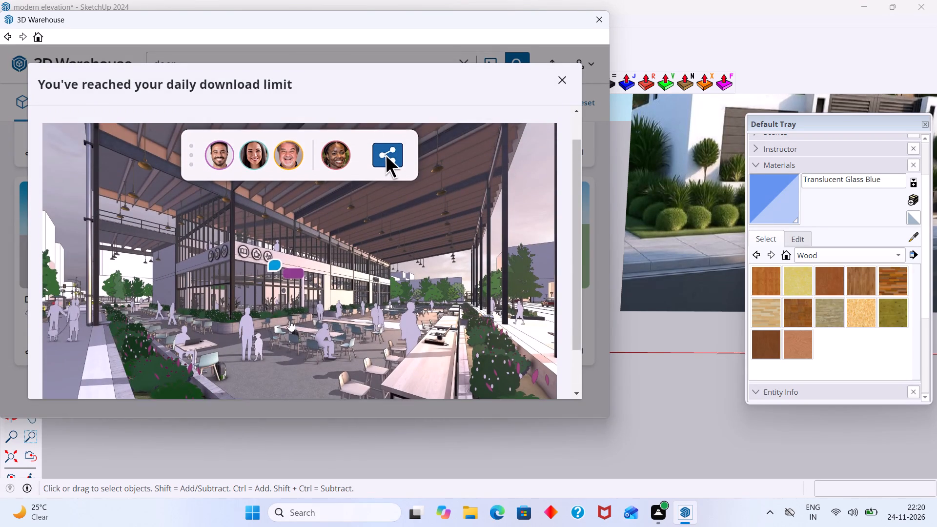
pyautogui.scroll(-1, 289, 320)
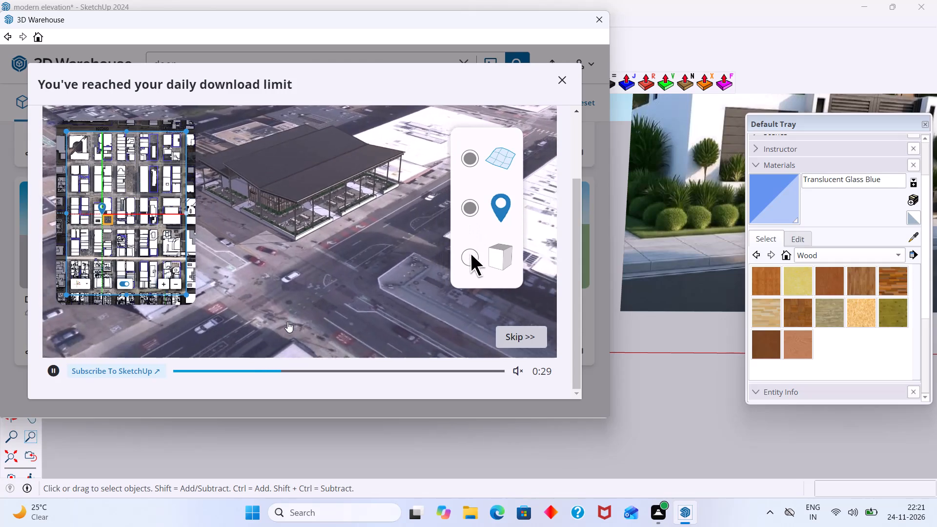
pyautogui.click(527, 339)
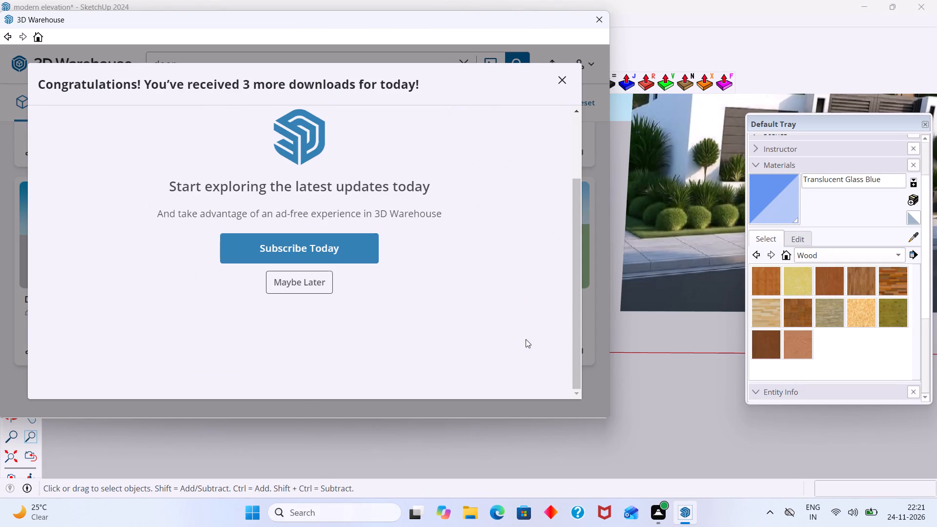
pyautogui.click(303, 285)
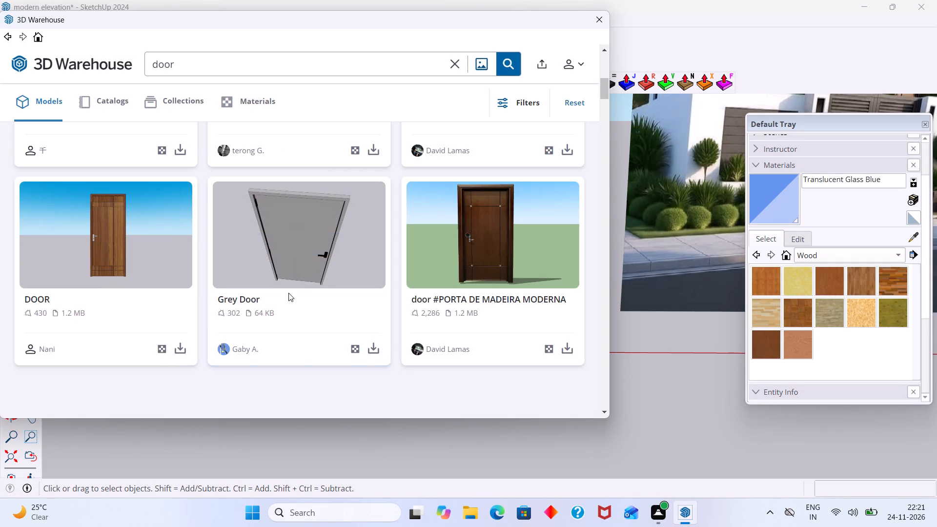
pyautogui.click(181, 348)
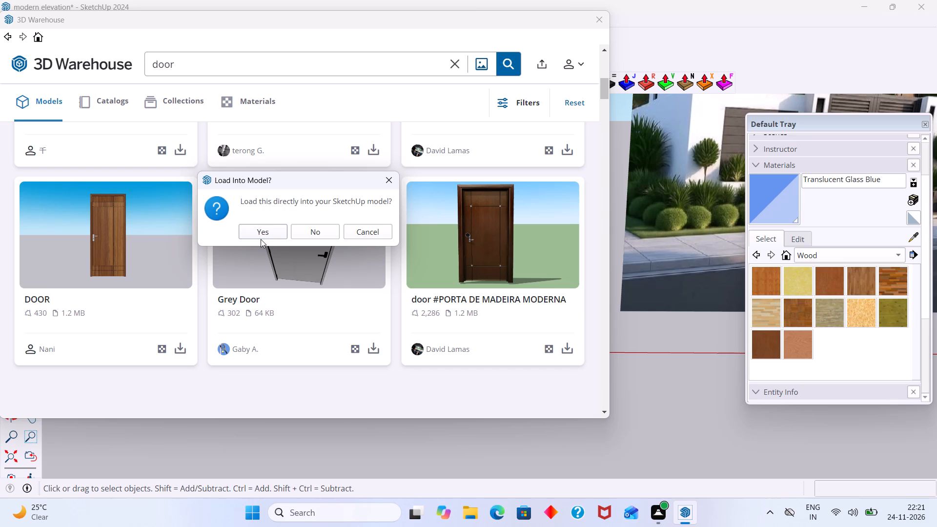
pyautogui.click(259, 235)
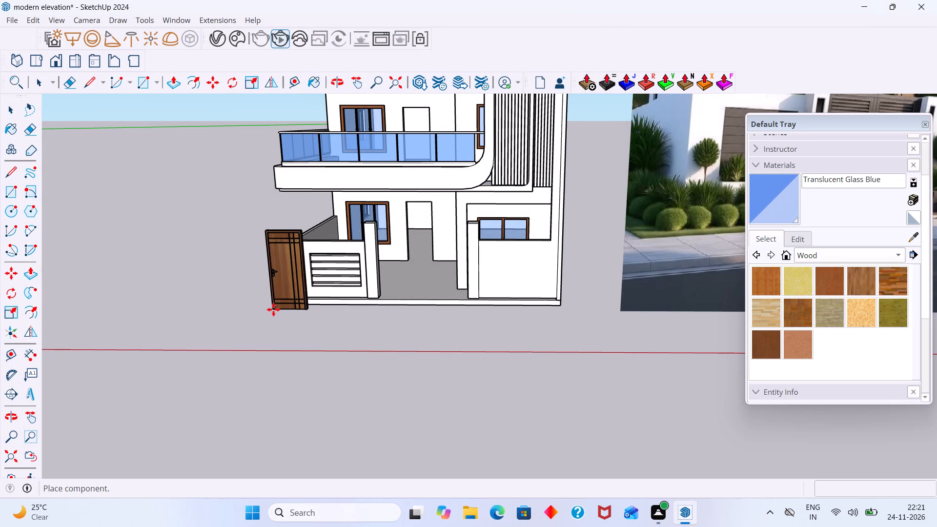
# Place the wooden door component on the ground floor, standing just in front of the open doorway beside the three-pane window.
pyautogui.scroll(7, 475, 244)
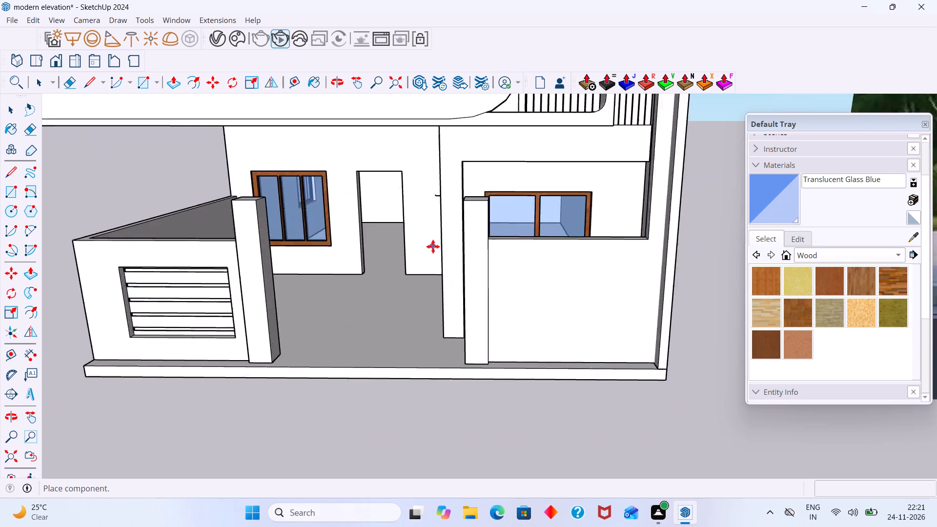
pyautogui.scroll(9, 433, 246)
pyautogui.scroll(6, 306, 324)
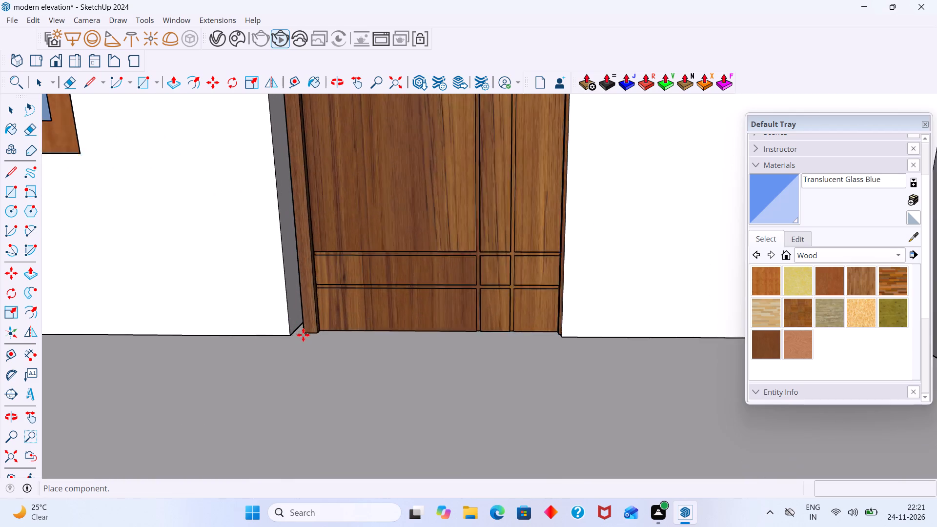
pyautogui.scroll(4, 303, 335)
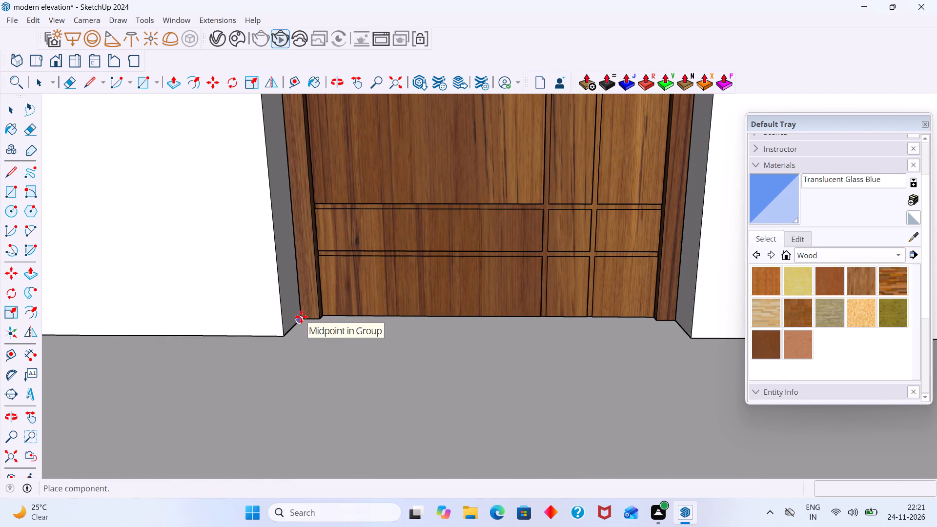
pyautogui.scroll(-9, 321, 385)
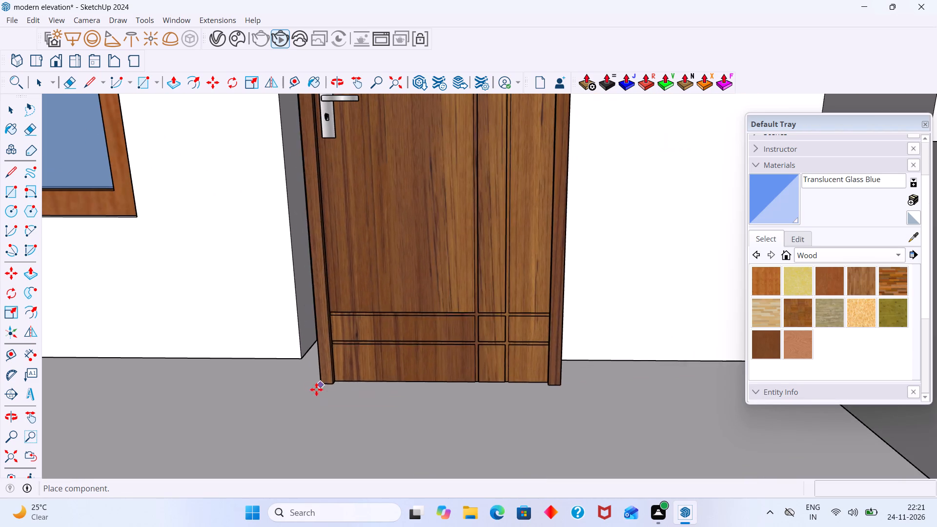
pyautogui.scroll(-9, 294, 432)
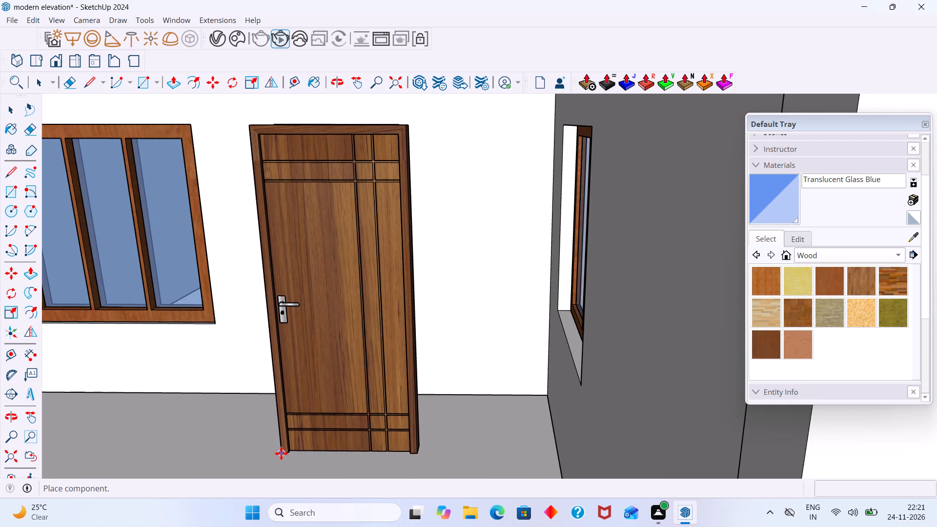
pyautogui.scroll(-6, 279, 461)
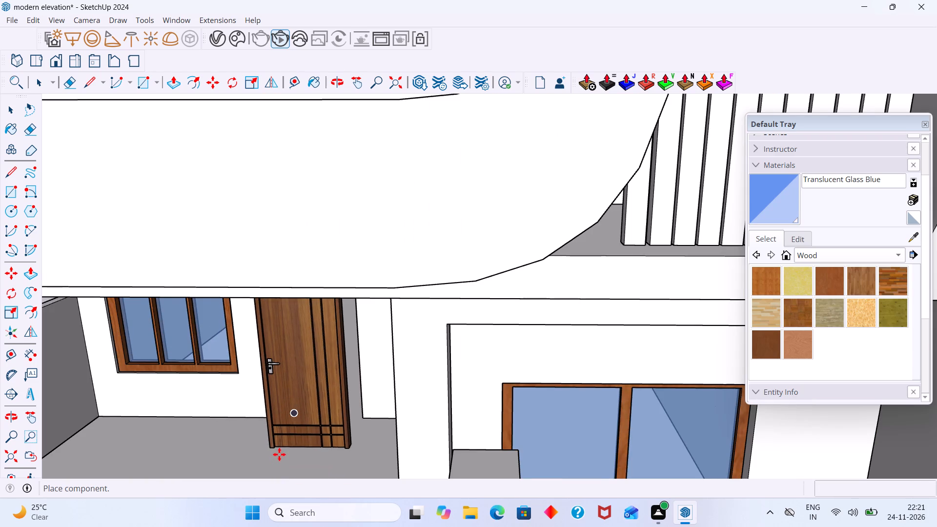
pyautogui.keyDown('shift'); pyautogui.moveTo(279, 454); pyautogui.dragTo(279, 350, button='middle'); pyautogui.keyUp('shift')
pyautogui.click(273, 388)
# Move the wooden door by its bottom frame corner into the ground-floor doorway, snapping it to the opening's bottom corner.
pyautogui.moveTo(255, 408); pyautogui.dragTo(284, 407, button='middle')
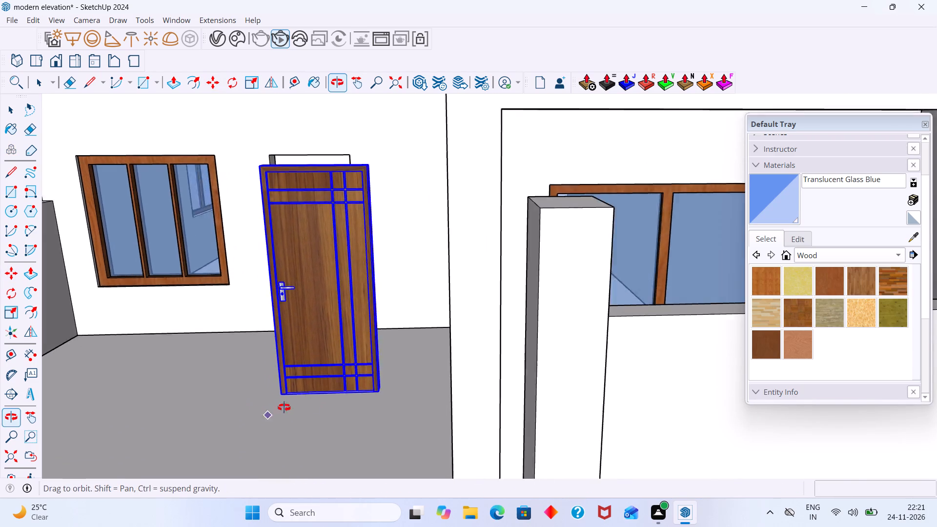
pyautogui.moveTo(284, 407); pyautogui.dragTo(363, 405, button='middle')
pyautogui.scroll(4, 368, 405)
pyautogui.scroll(-1, 370, 404)
pyautogui.scroll(13, 356, 418)
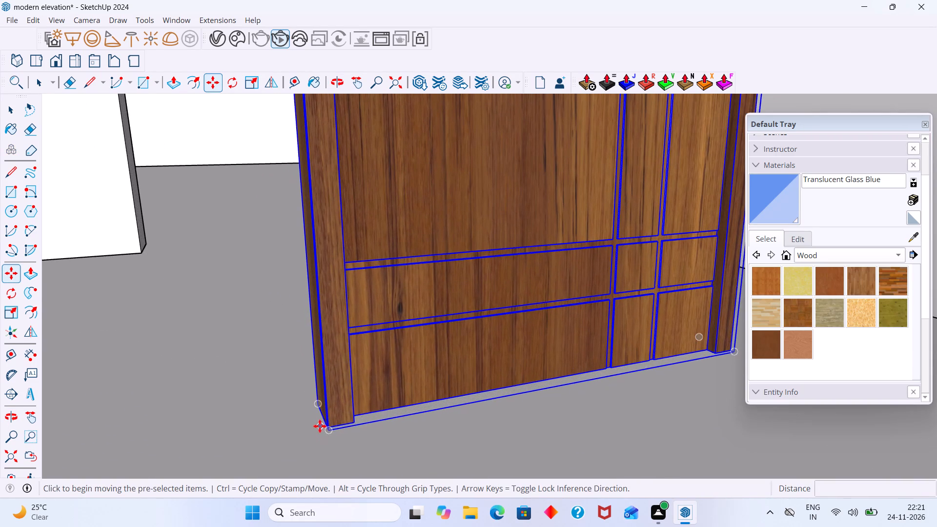
pyautogui.click(323, 417)
pyautogui.scroll(2, 139, 231)
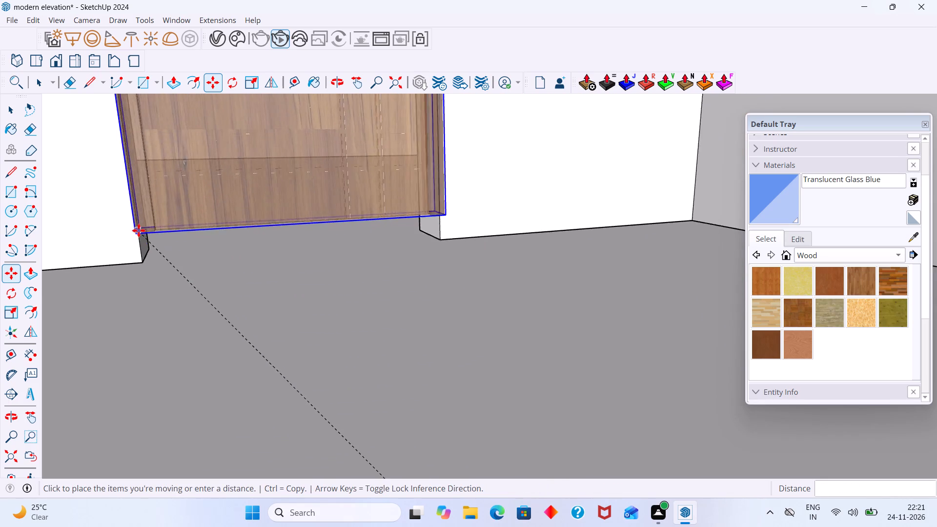
pyautogui.scroll(14, 139, 230)
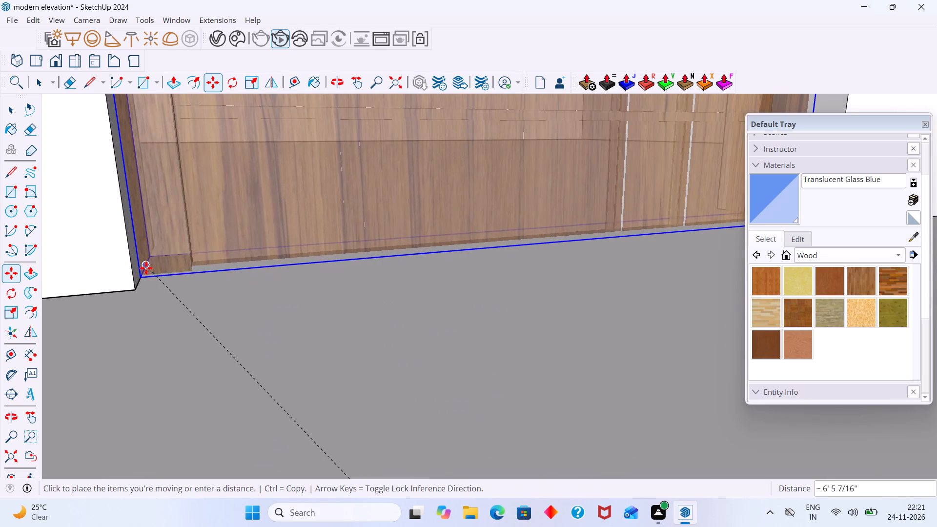
pyautogui.click(146, 268)
pyautogui.press('space')
pyautogui.scroll(-20, 157, 273)
pyautogui.scroll(-3, 157, 273)
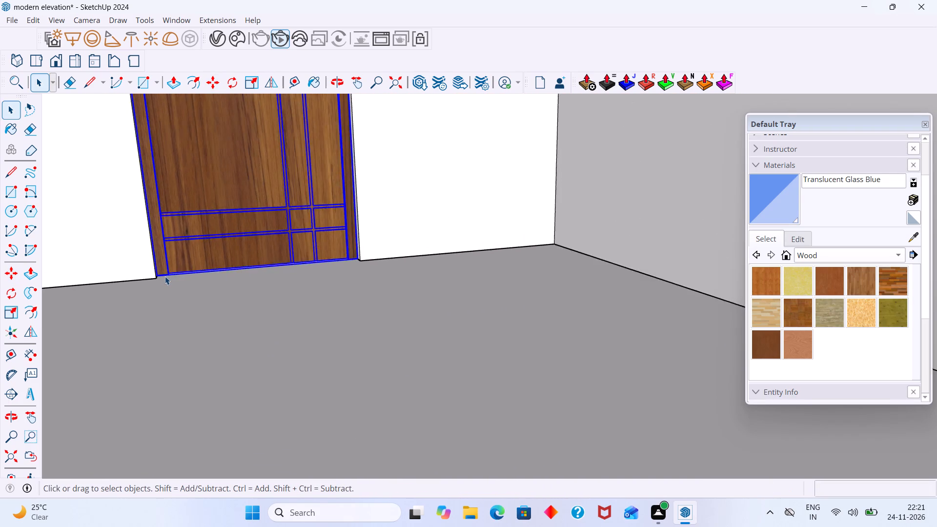
# Copy the ground-floor wooden door about 11' 2" up onto the first-floor balcony, just in front of the doorway beside the window.
pyautogui.scroll(-20, 165, 276)
pyautogui.scroll(-4, 165, 276)
pyautogui.click(308, 402)
pyautogui.scroll(7, 199, 269)
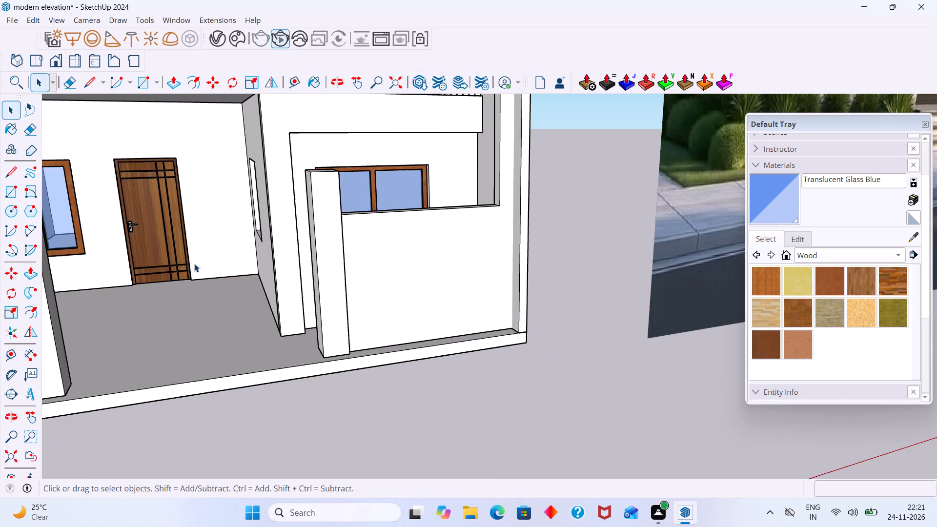
pyautogui.moveTo(185, 263); pyautogui.dragTo(191, 263, button='middle')
pyautogui.scroll(-12, 191, 263)
pyautogui.moveTo(179, 280); pyautogui.dragTo(189, 318, button='middle')
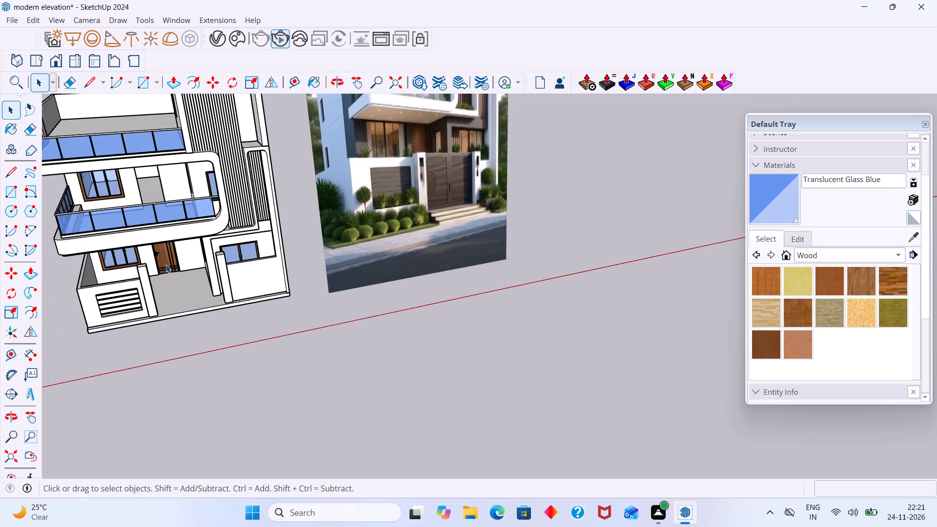
pyautogui.scroll(10, 166, 265)
pyautogui.click(165, 263)
pyautogui.press('m')
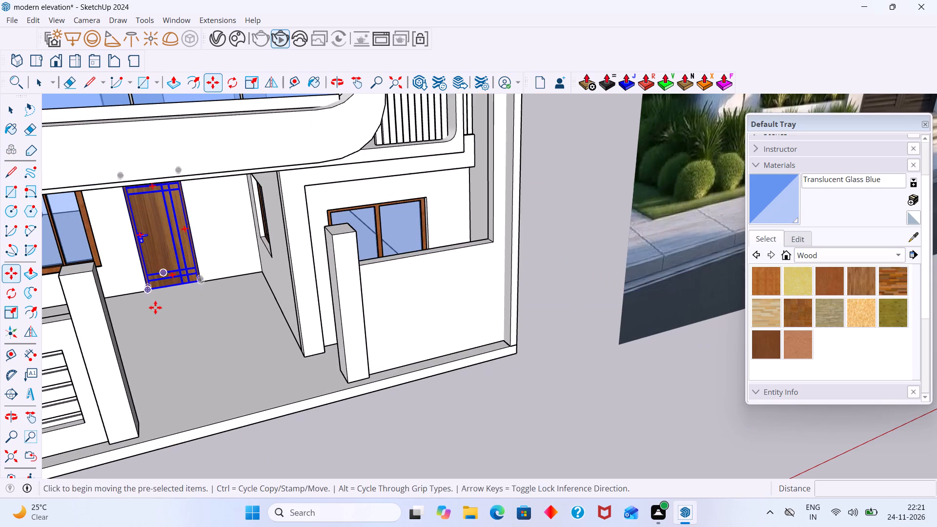
pyautogui.scroll(9, 147, 311)
pyautogui.click(146, 277)
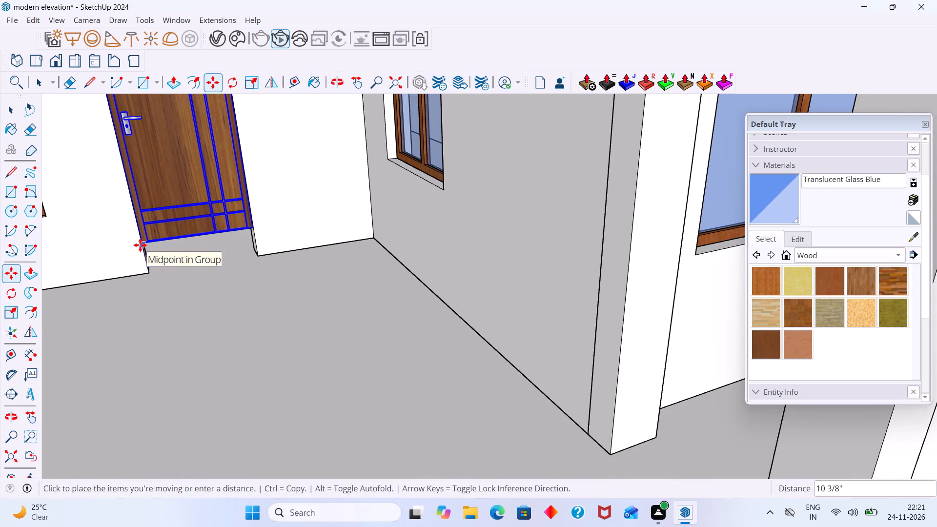
pyautogui.scroll(-19, 133, 224)
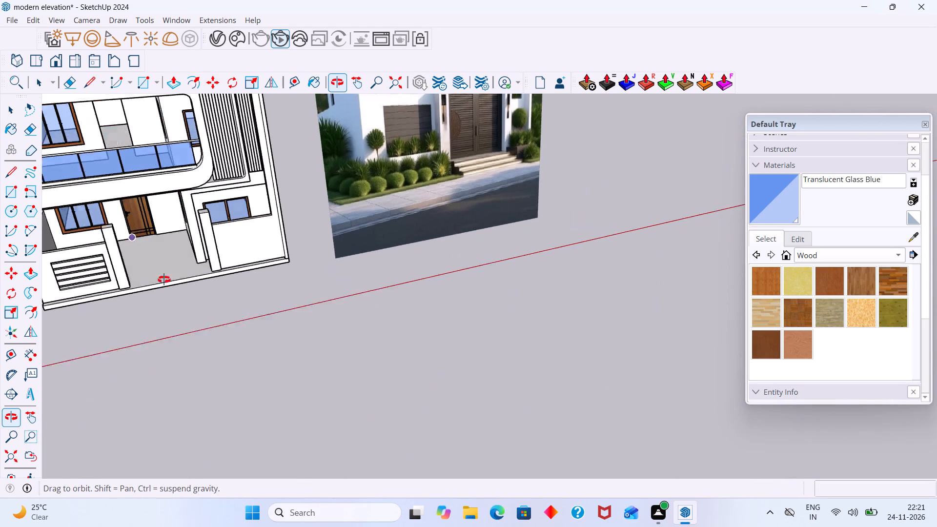
pyautogui.scroll(3, 131, 298)
pyautogui.scroll(-13, 191, 185)
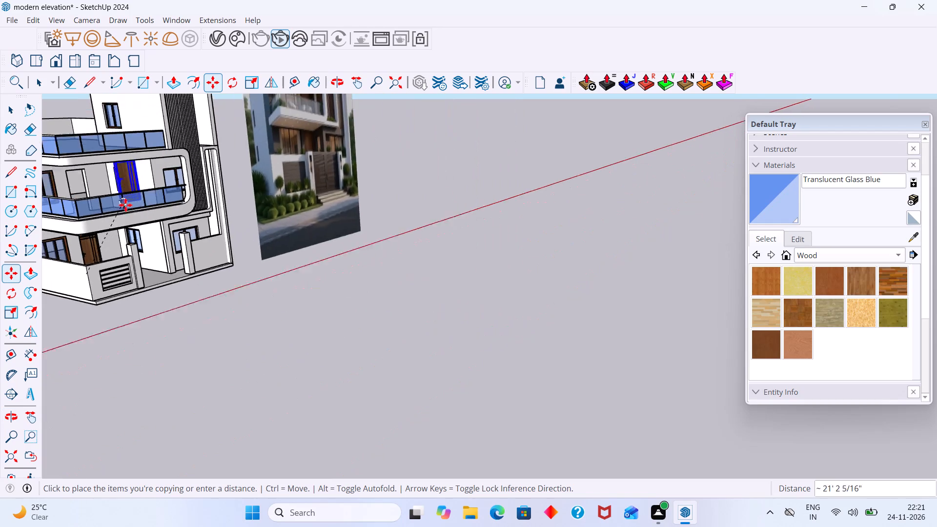
pyautogui.scroll(-2, 125, 205)
pyautogui.moveTo(101, 215); pyautogui.dragTo(60, 274, button='middle')
pyautogui.scroll(19, 90, 212)
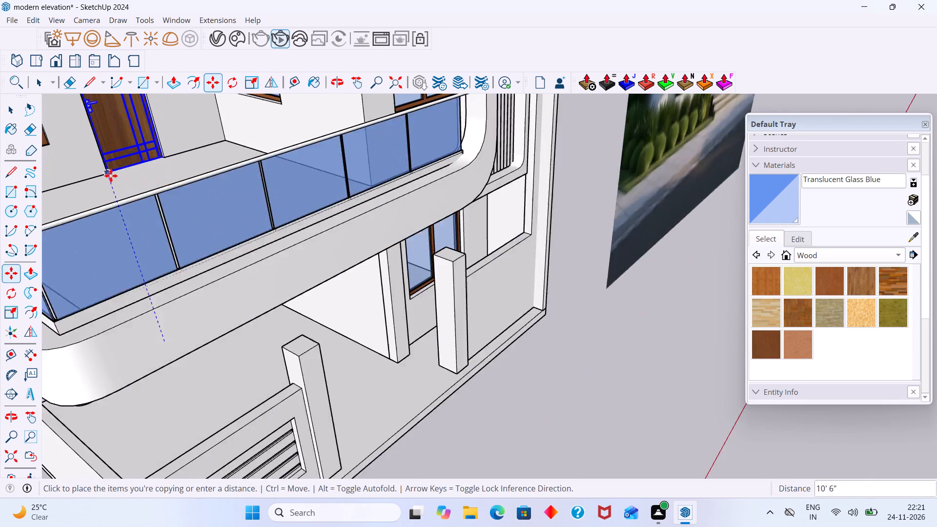
pyautogui.scroll(4, 111, 176)
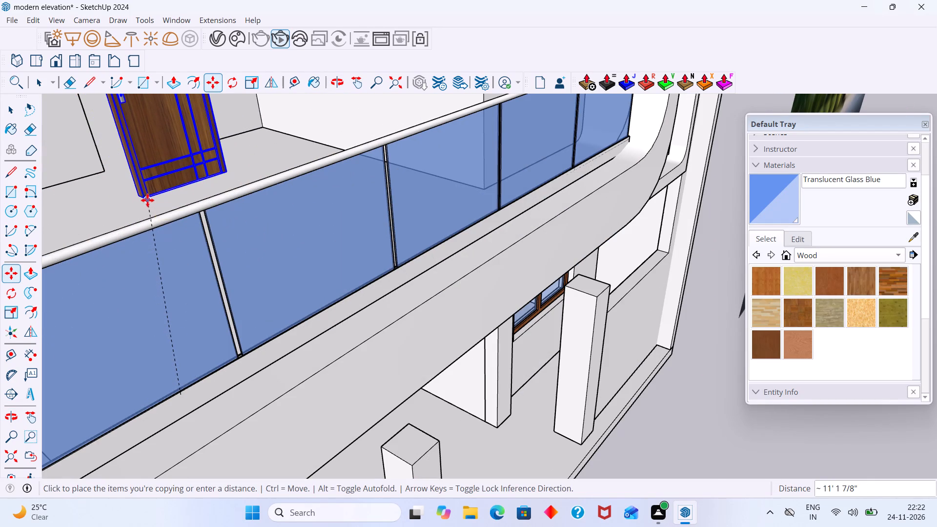
pyautogui.click(147, 200)
pyautogui.scroll(7, 128, 210)
pyautogui.press('space')
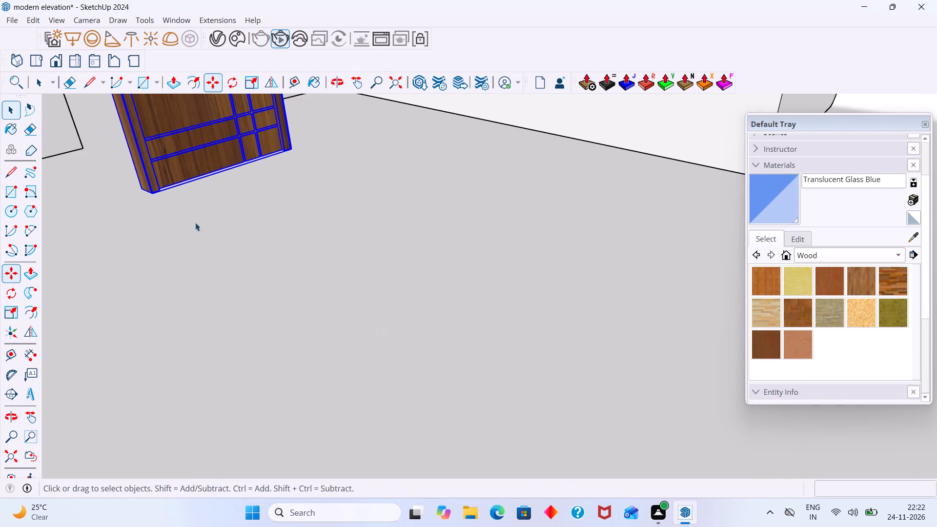
pyautogui.scroll(-20, 160, 212)
pyautogui.click(585, 281)
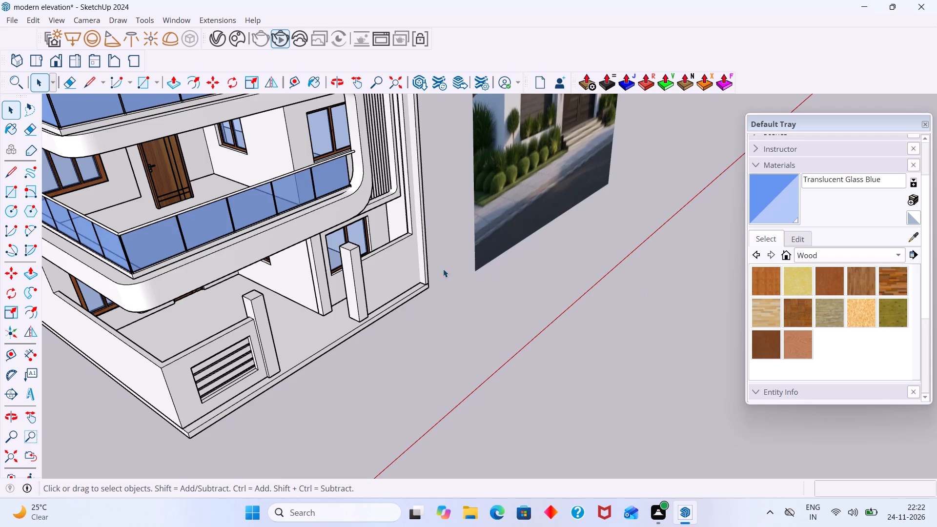
# Move the copied door by its bottom frame corner about 3' 9" back into the first-floor doorway, fitting it against the opening's bottom corner.
pyautogui.scroll(7, 152, 201)
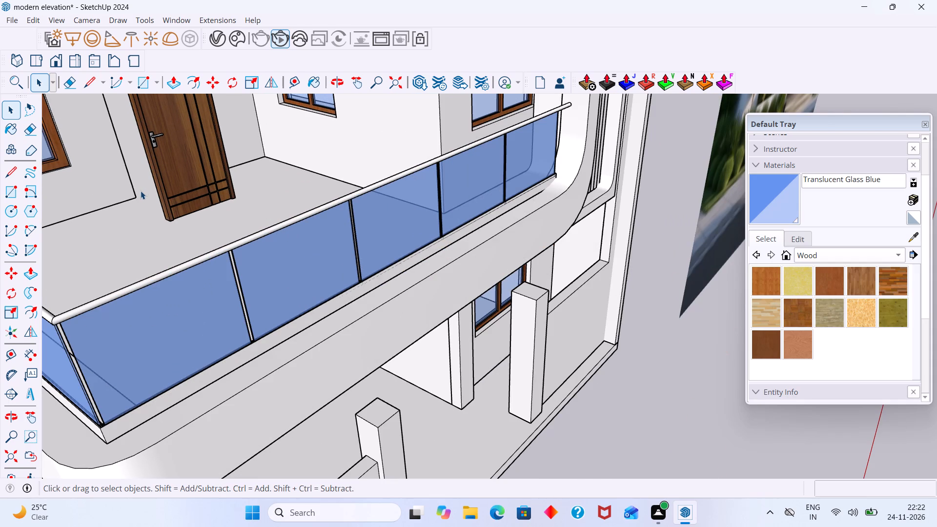
pyautogui.scroll(8, 152, 191)
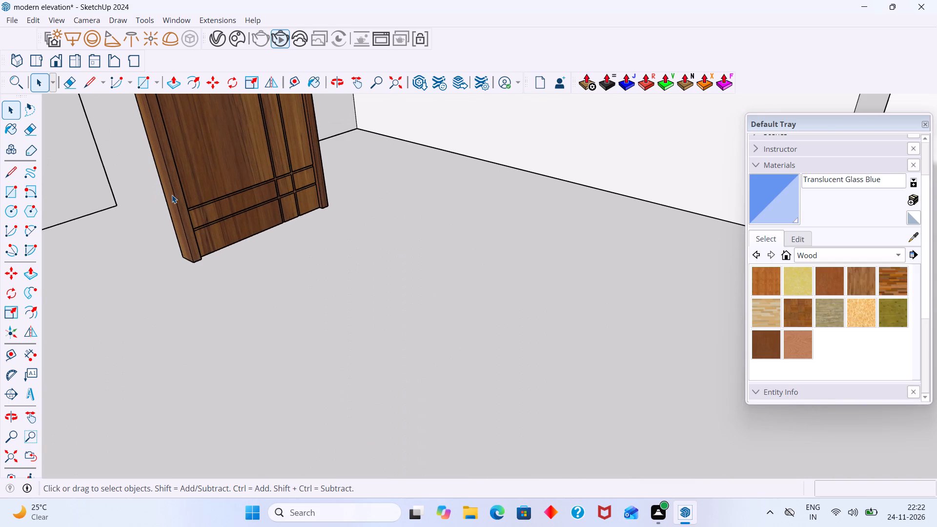
pyautogui.click(173, 195)
pyautogui.press('m')
pyautogui.scroll(3, 207, 287)
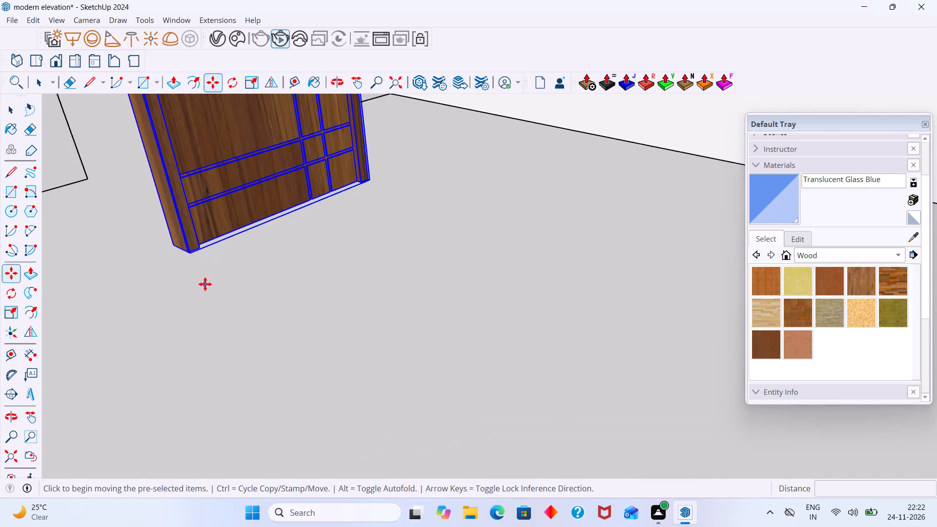
pyautogui.scroll(3, 205, 284)
pyautogui.click(179, 249)
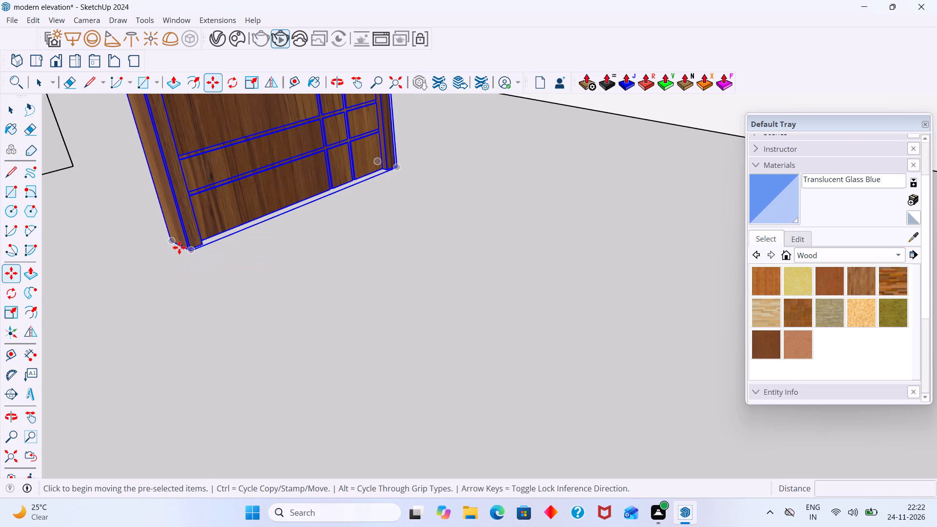
pyautogui.scroll(-16, 117, 182)
pyautogui.moveTo(120, 190); pyautogui.dragTo(80, 194, button='middle')
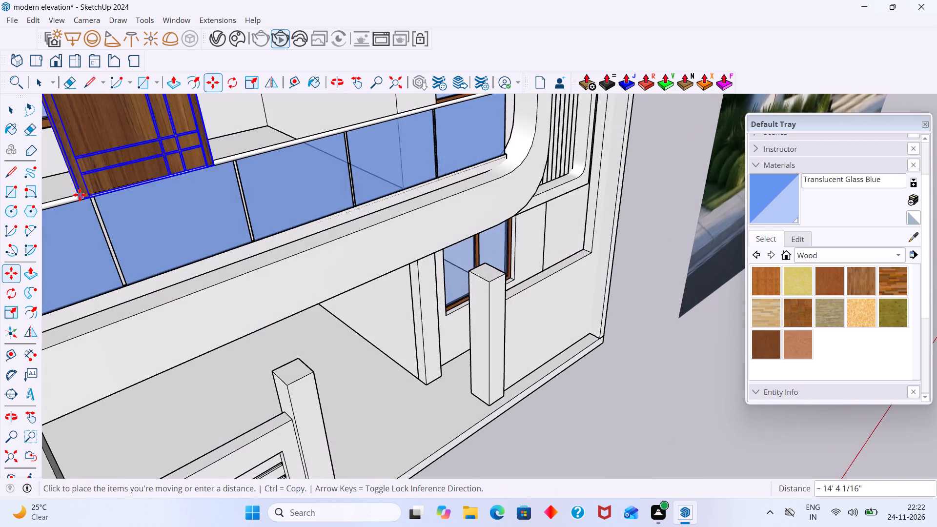
pyautogui.scroll(-1, 80, 194)
pyautogui.keyDown('shift'); pyautogui.moveTo(92, 212); pyautogui.dragTo(101, 345, button='middle'); pyautogui.keyUp('shift')
pyautogui.scroll(9, 162, 213)
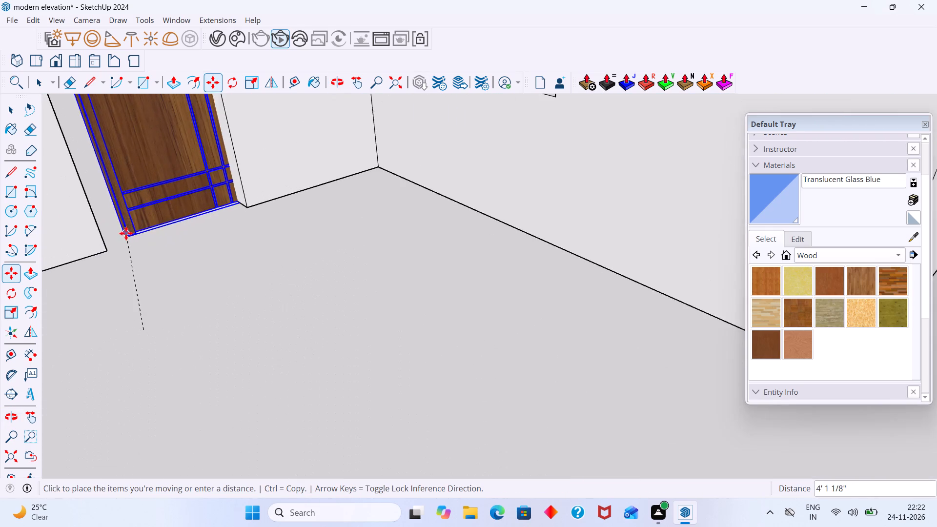
pyautogui.moveTo(123, 233); pyautogui.dragTo(31, 225, button='middle')
pyautogui.scroll(17, 164, 181)
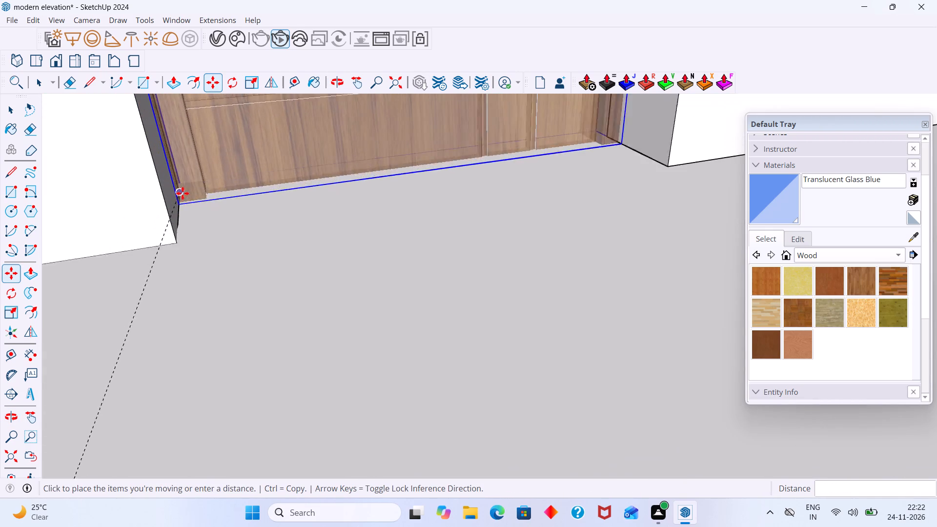
pyautogui.scroll(1, 183, 193)
pyautogui.click(179, 214)
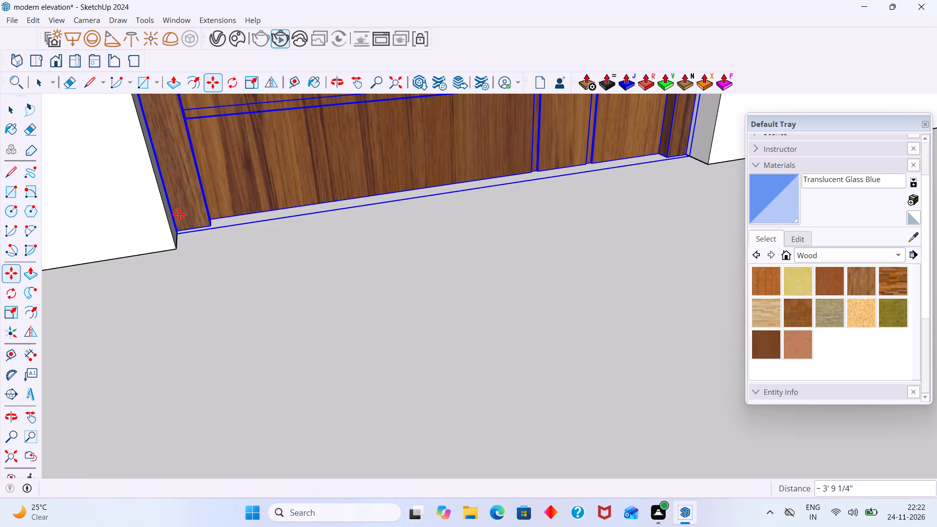
pyautogui.press('space')
pyautogui.scroll(-20, 179, 219)
pyautogui.scroll(-1, 179, 219)
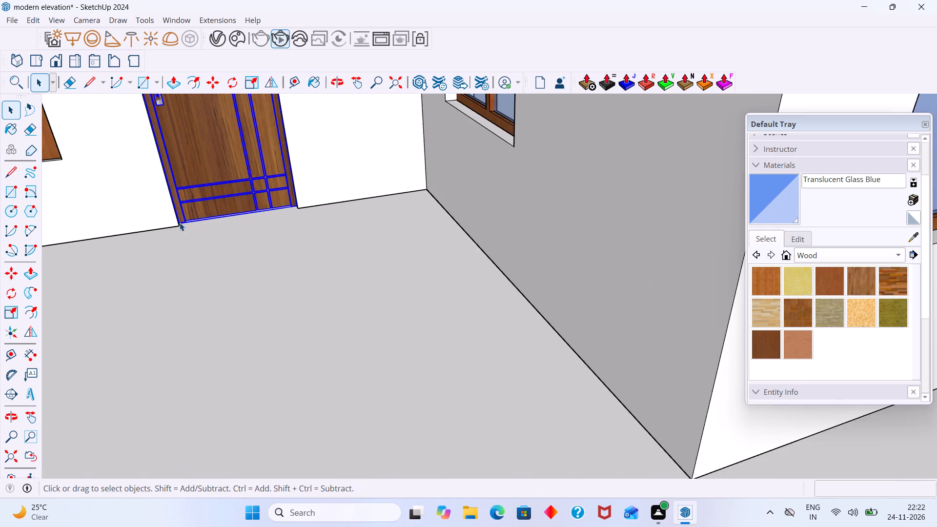
pyautogui.scroll(-8, 180, 223)
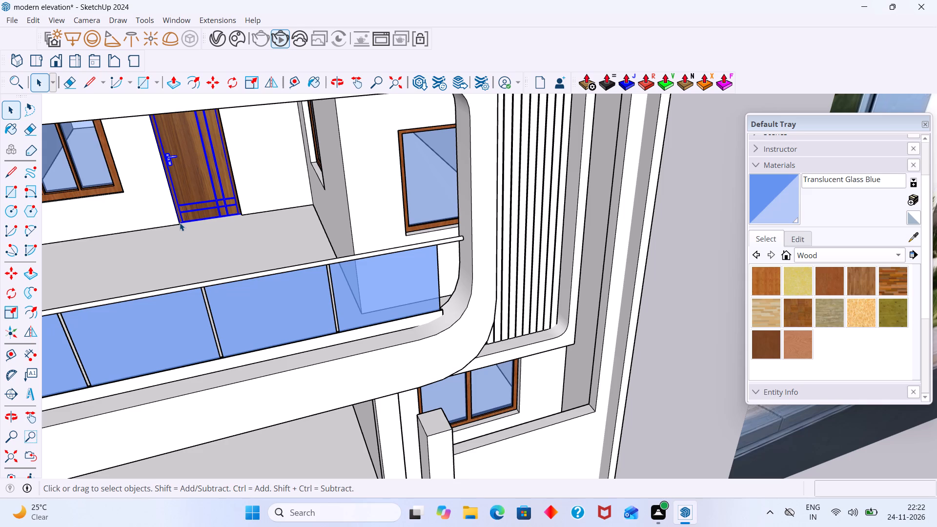
pyautogui.scroll(-17, 180, 223)
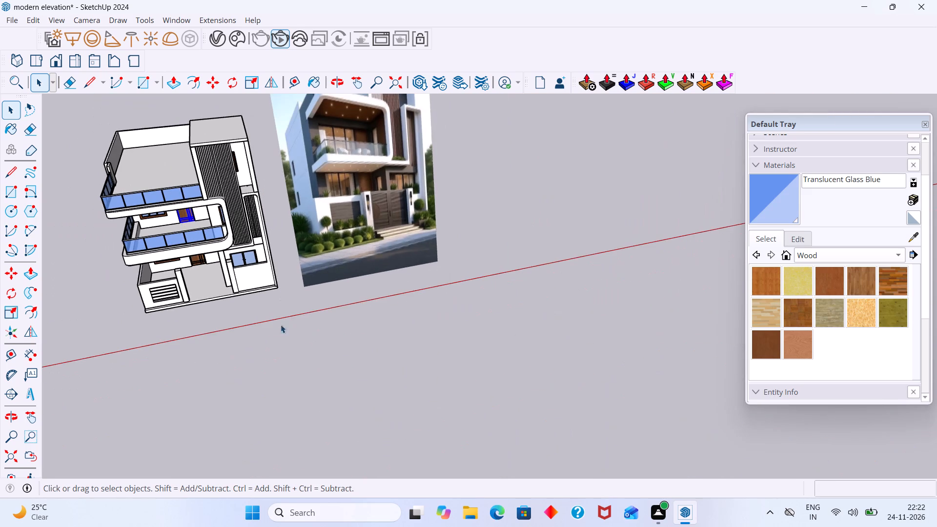
pyautogui.click(308, 346)
# Examine the house from several angles beside the reference image, checking the fitted doors, windows, balconies and slatted tower.
pyautogui.scroll(6, 195, 222)
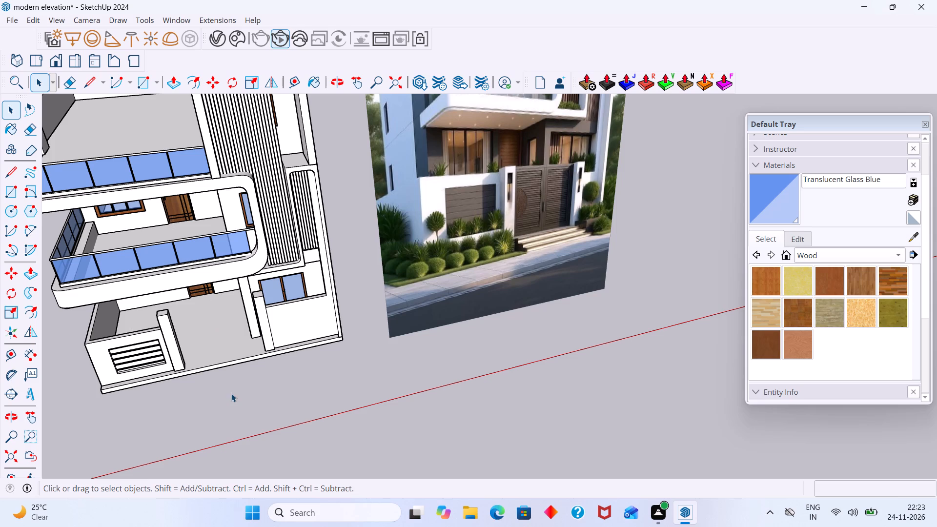
pyautogui.moveTo(231, 393); pyautogui.dragTo(278, 276, button='middle')
pyautogui.scroll(1, 278, 276)
pyautogui.scroll(-2, 276, 277)
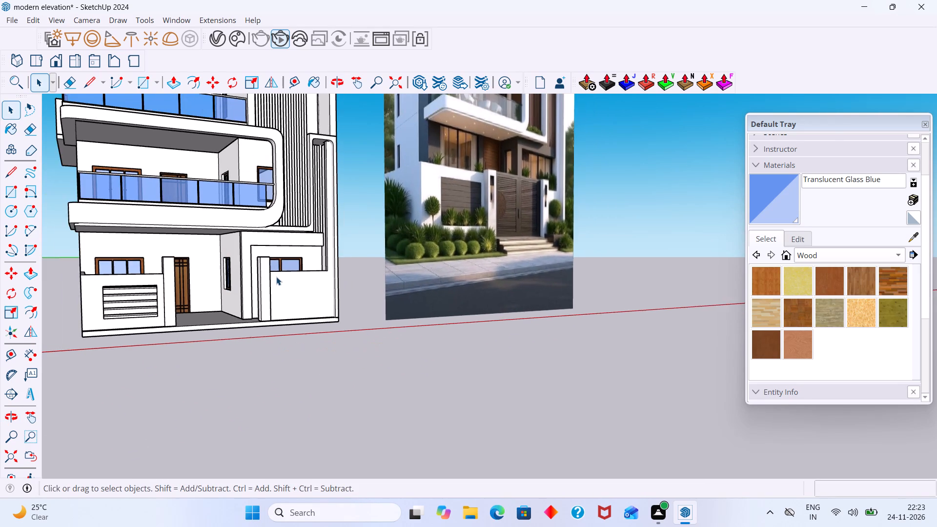
pyautogui.scroll(-2, 267, 279)
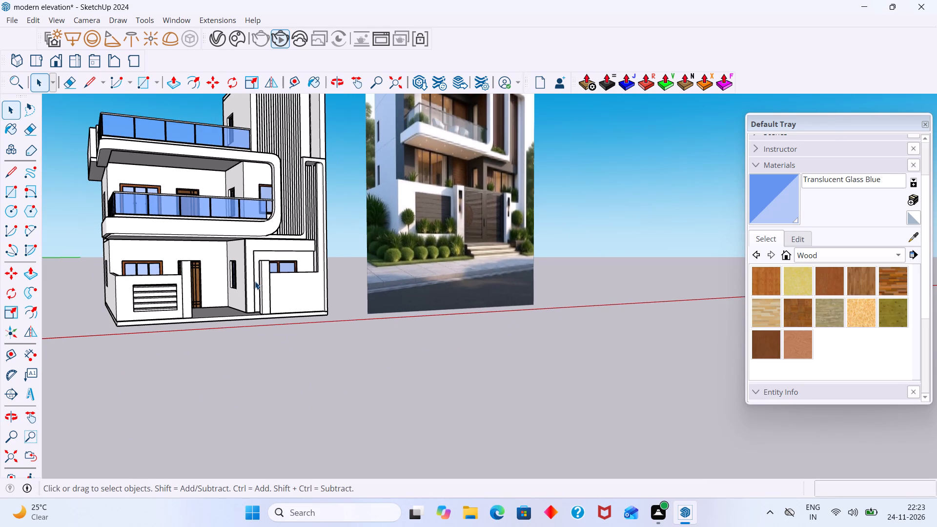
pyautogui.moveTo(249, 282); pyautogui.dragTo(304, 304, button='middle')
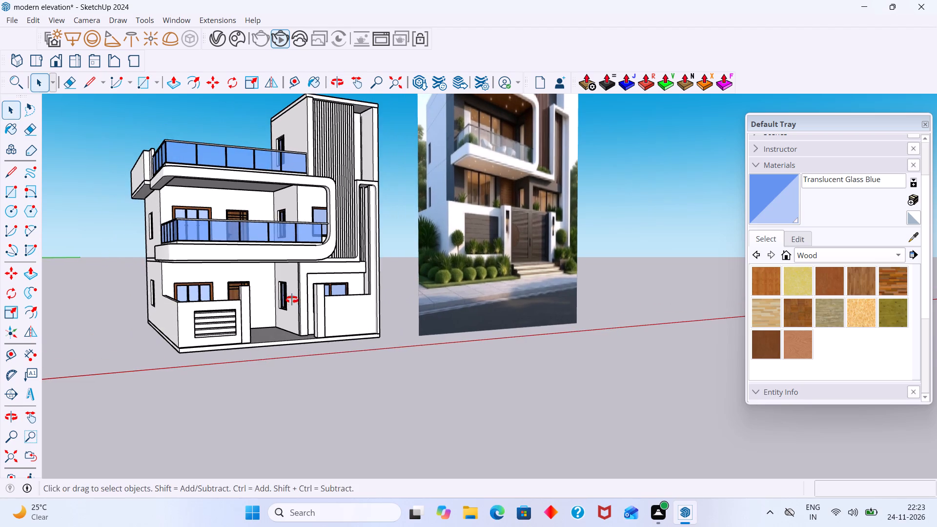
pyautogui.middleClick(287, 296)
pyautogui.scroll(-4, 287, 297)
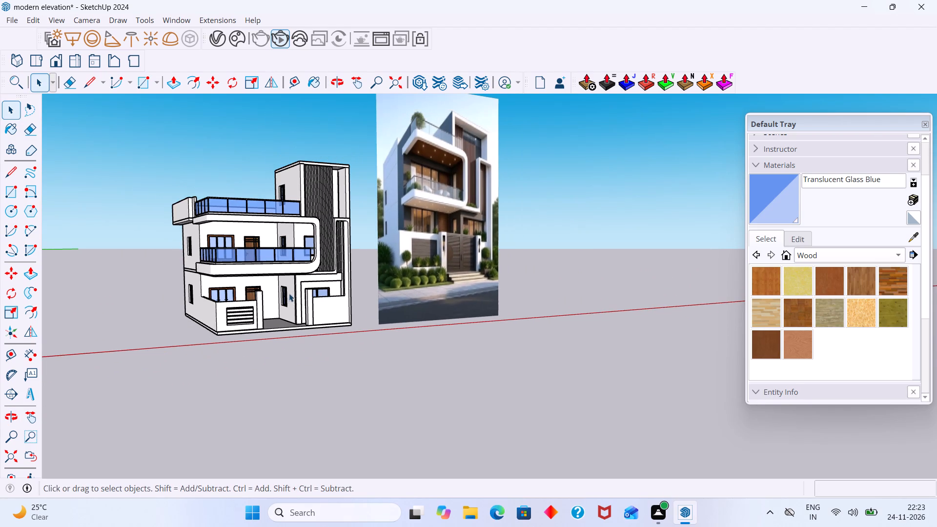
pyautogui.moveTo(209, 212); pyautogui.dragTo(246, 217, button='middle')
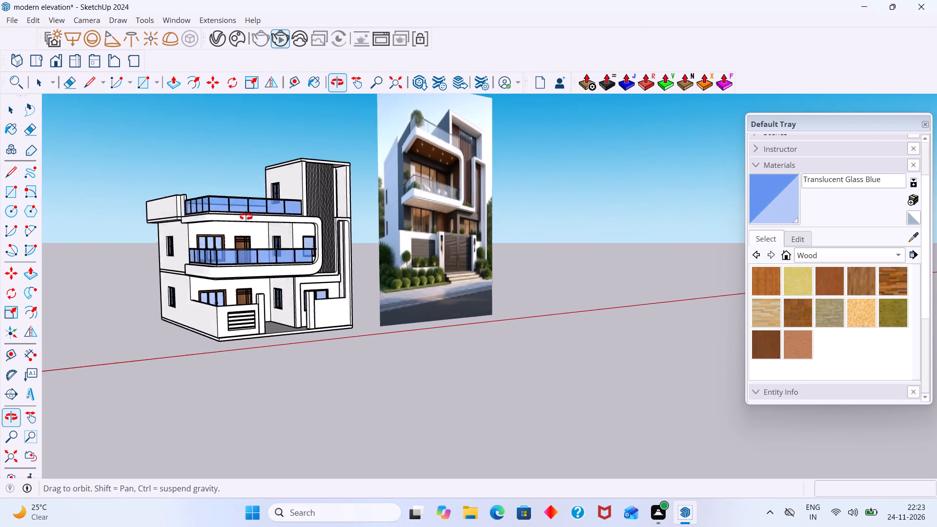
pyautogui.moveTo(246, 217); pyautogui.dragTo(206, 212, button='middle')
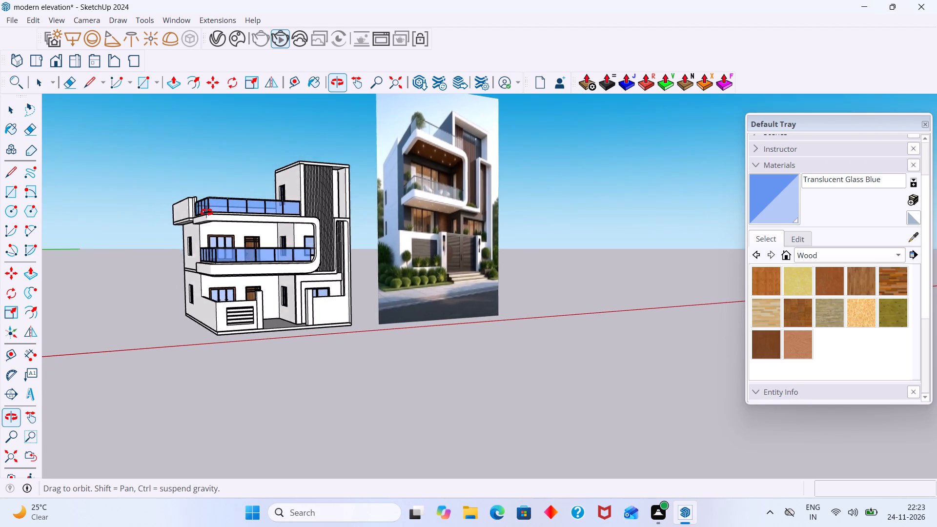
pyautogui.moveTo(206, 212); pyautogui.dragTo(106, 231, button='middle')
pyautogui.scroll(5, 242, 230)
pyautogui.moveTo(247, 231); pyautogui.dragTo(257, 182, button='middle')
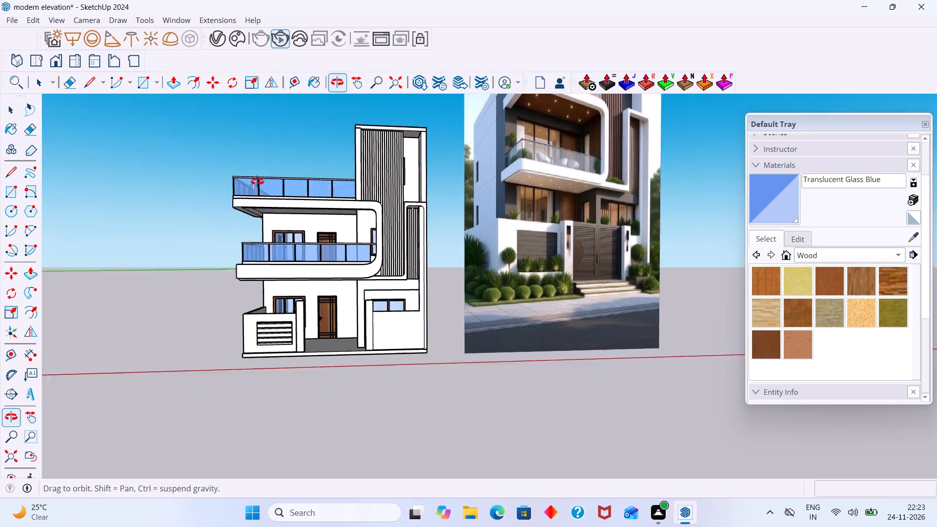
pyautogui.moveTo(257, 182); pyautogui.dragTo(264, 176, button='middle')
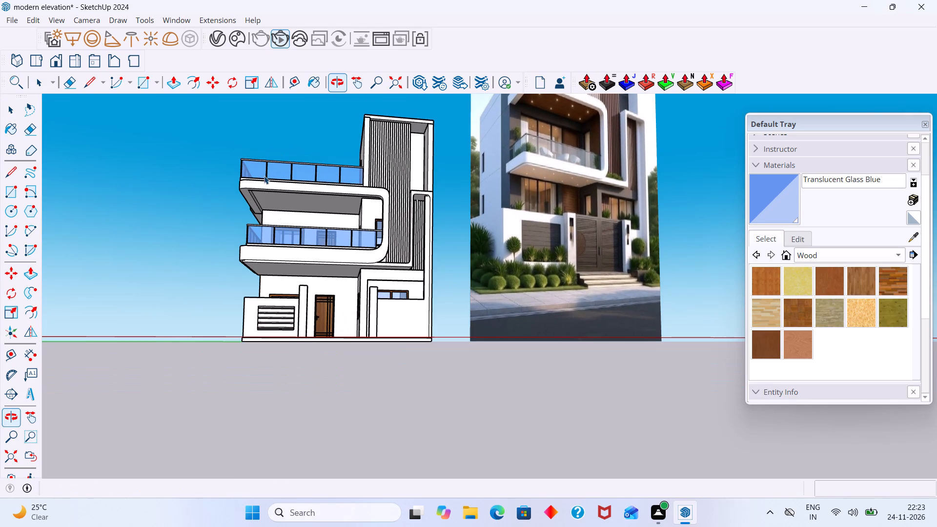
pyautogui.scroll(-2, 264, 176)
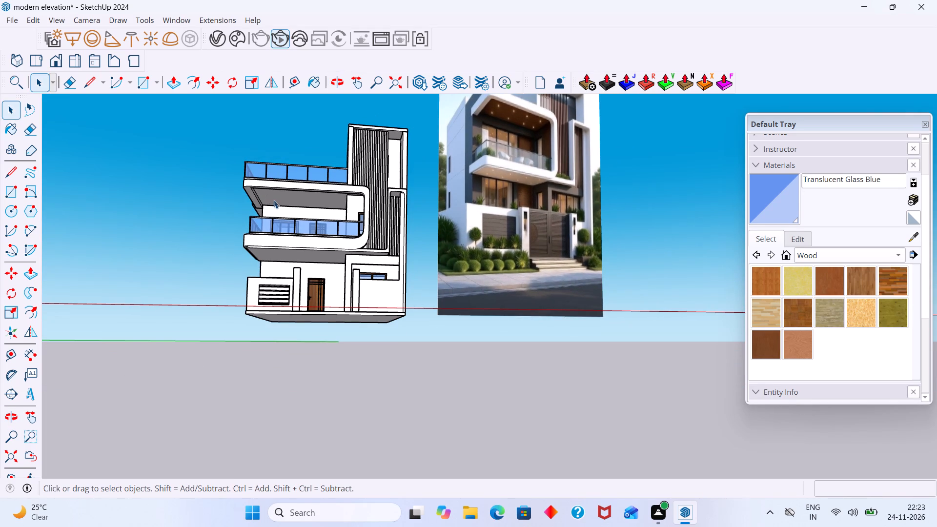
pyautogui.scroll(10, 273, 199)
pyautogui.scroll(-6, 266, 195)
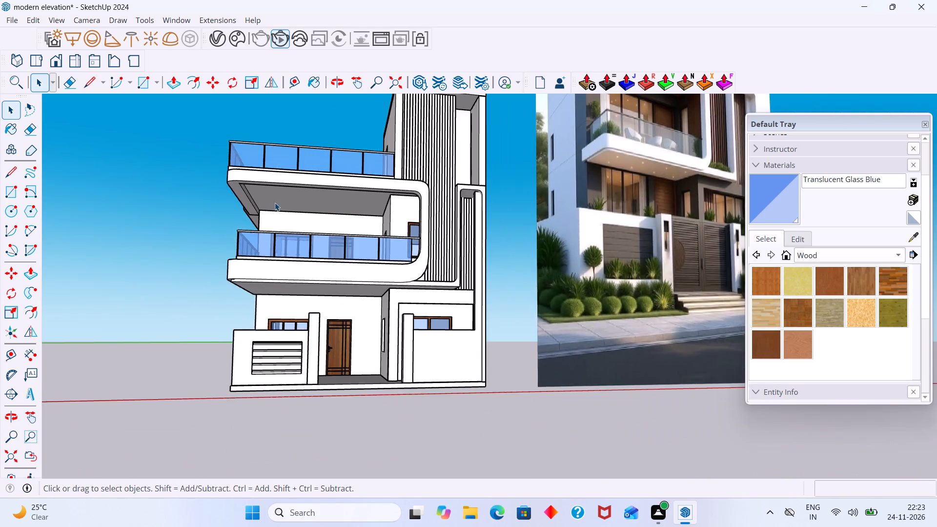
pyautogui.scroll(-3, 275, 203)
pyautogui.scroll(-1, 304, 229)
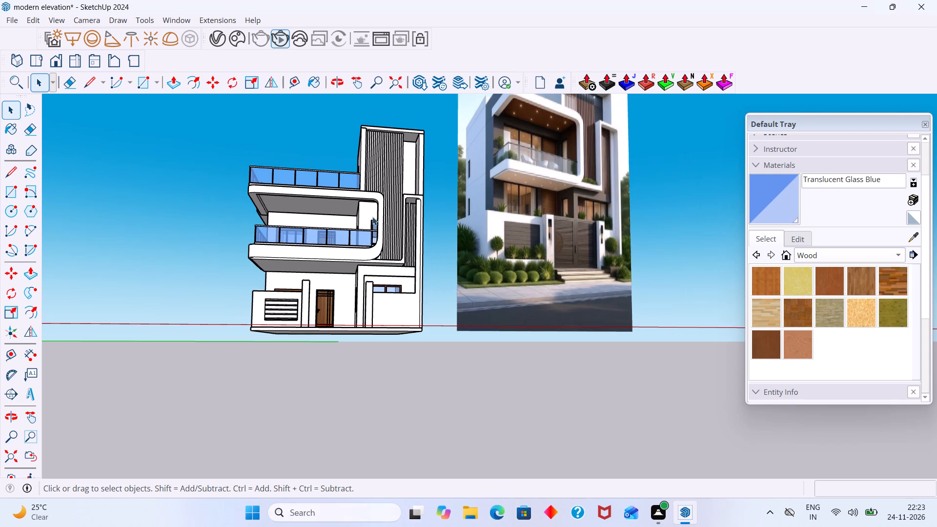
pyautogui.moveTo(382, 210); pyautogui.dragTo(331, 275, button='middle')
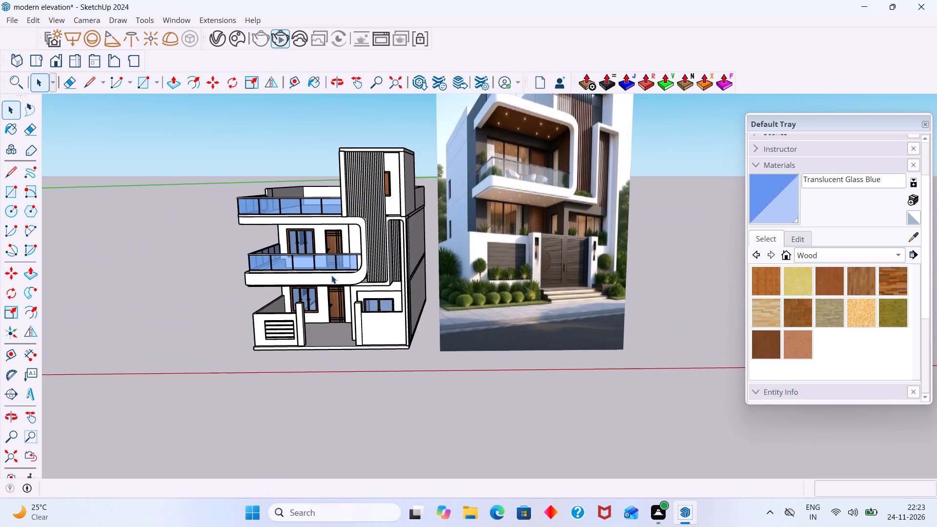
pyautogui.keyDown('shift'); pyautogui.moveTo(331, 275); pyautogui.dragTo(305, 326, button='middle'); pyautogui.keyUp('shift')
pyautogui.scroll(11, 358, 214)
pyautogui.scroll(-1, 352, 214)
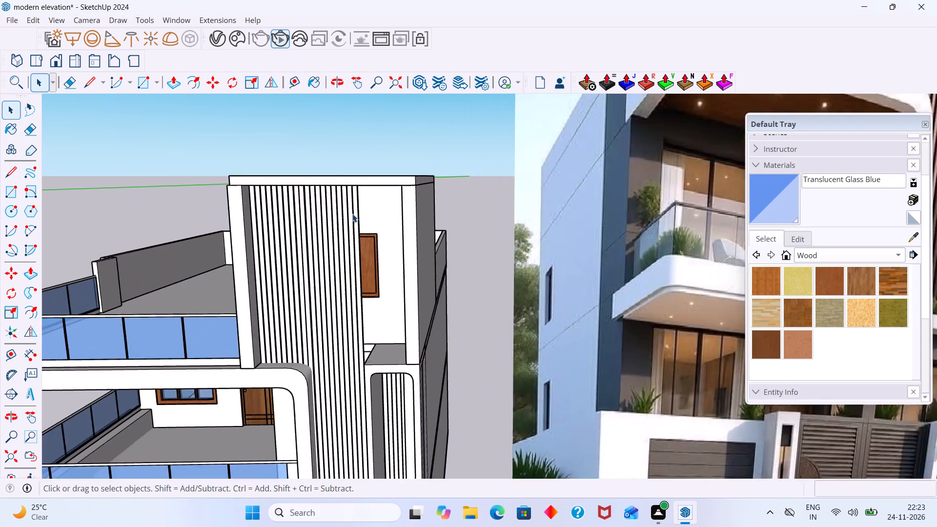
# Select the house group with the slatted tower and switch the material library from Wood to Asian Paints Chromatics.
pyautogui.scroll(8, 352, 214)
pyautogui.click(357, 208)
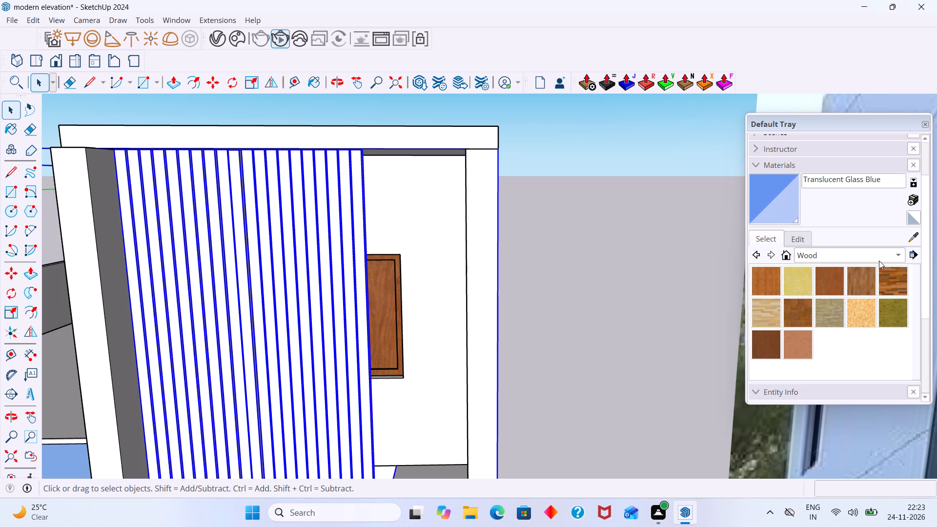
pyautogui.scroll(-9, 528, 265)
pyautogui.moveTo(530, 264); pyautogui.dragTo(524, 264, button='middle')
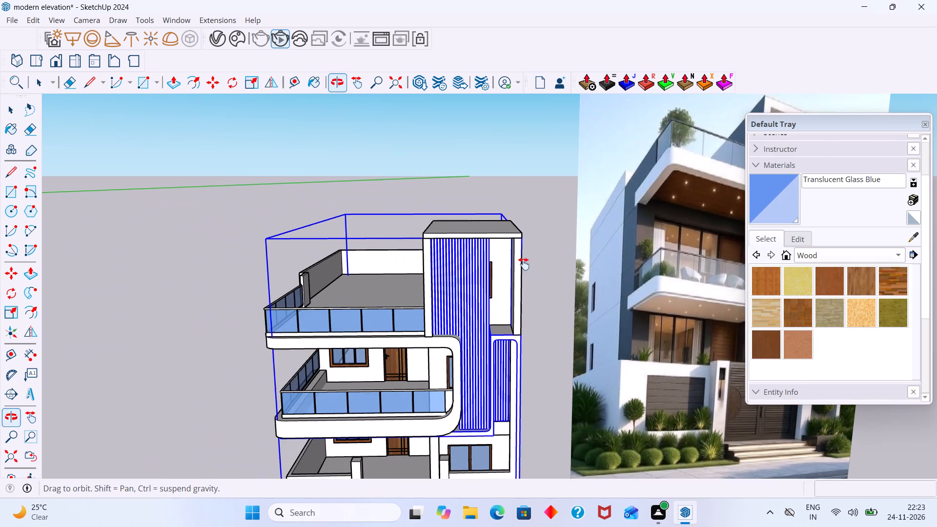
pyautogui.moveTo(524, 264); pyautogui.dragTo(394, 266, button='middle')
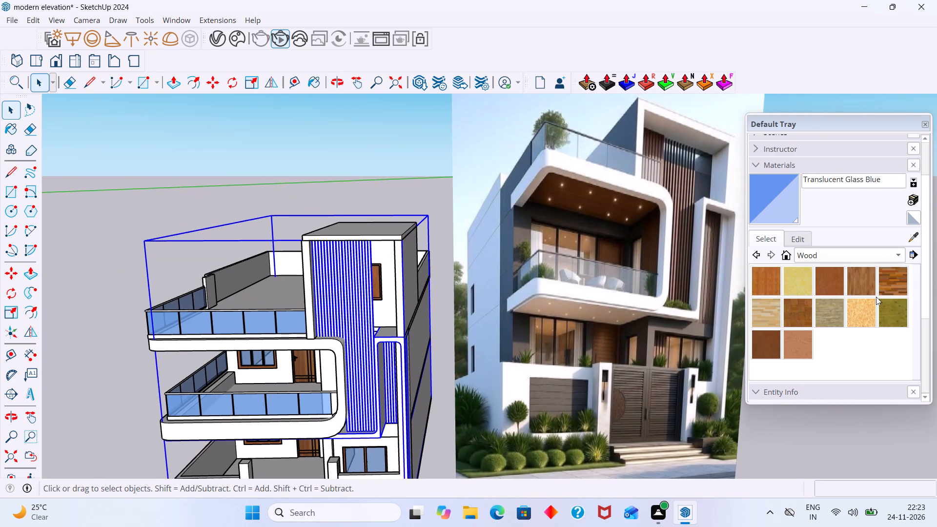
pyautogui.click(897, 255)
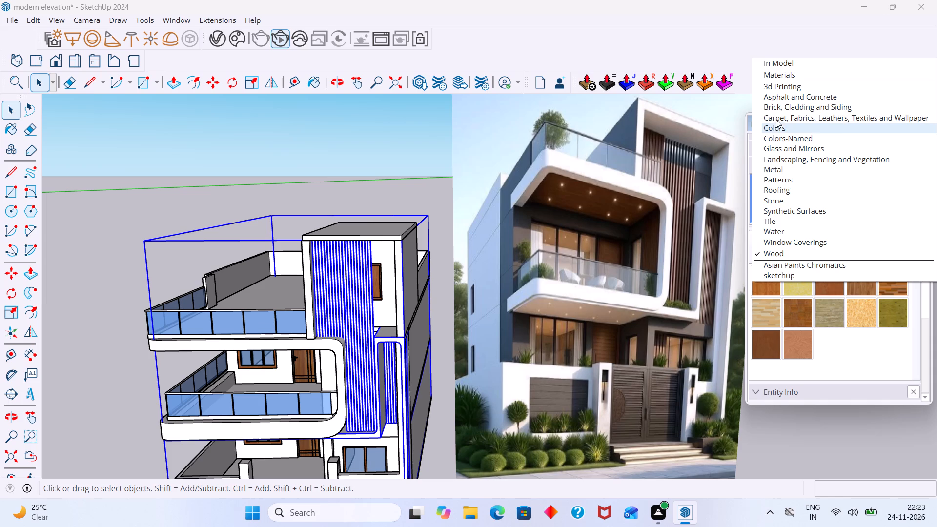
pyautogui.click(814, 263)
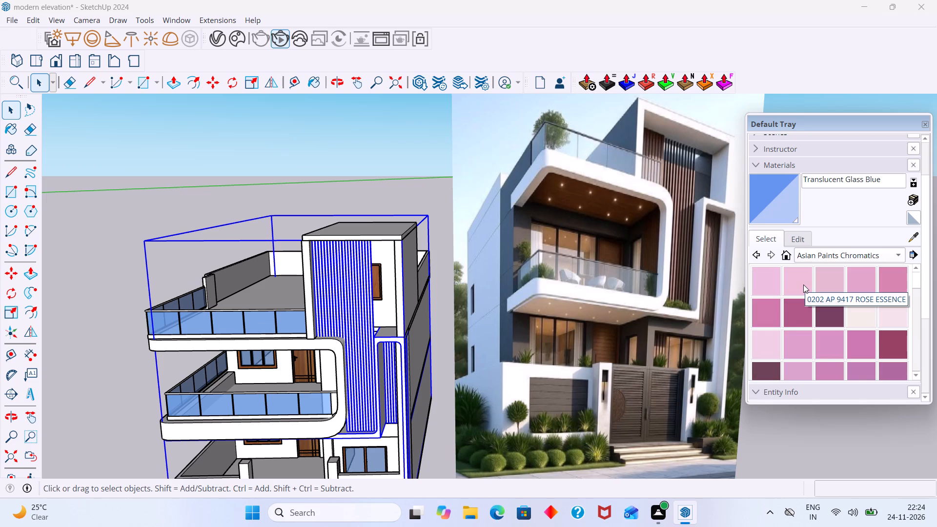
# Look through the Asian Paints Chromatics swatches, from the pinks to the blues, for a shade matching the reference house.
pyautogui.scroll(-2, 810, 296)
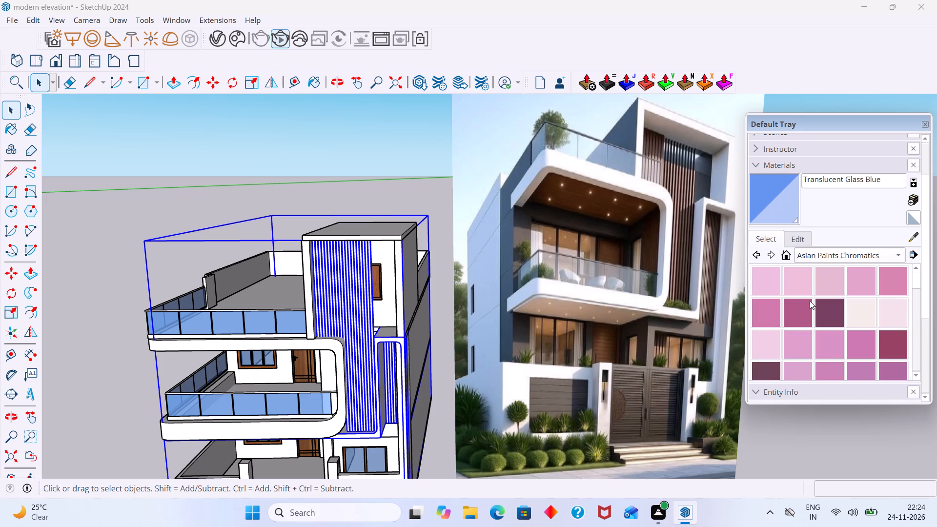
pyautogui.scroll(-14, 813, 322)
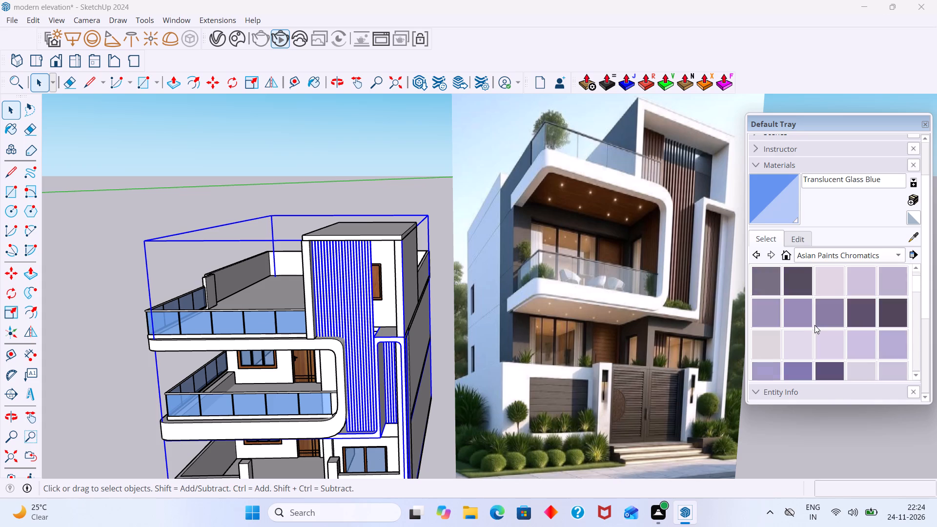
pyautogui.scroll(-2, 816, 328)
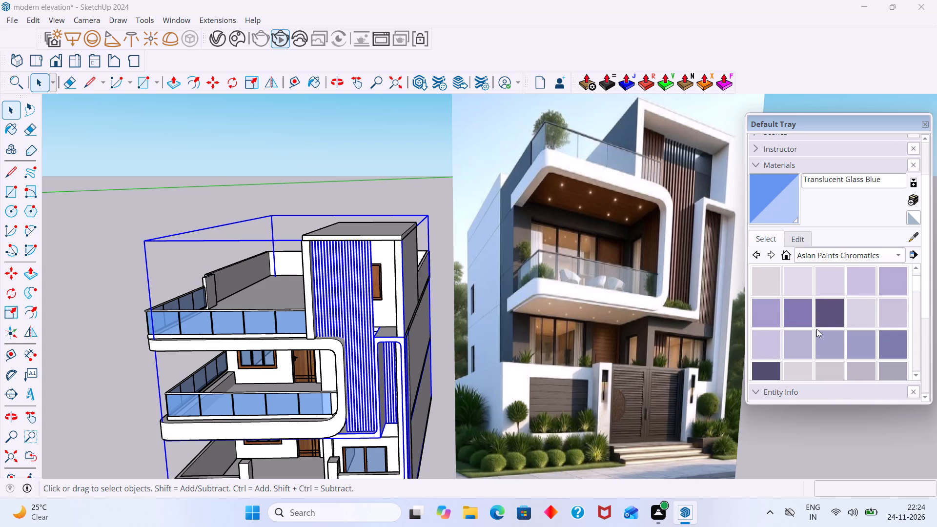
pyautogui.scroll(-3, 816, 329)
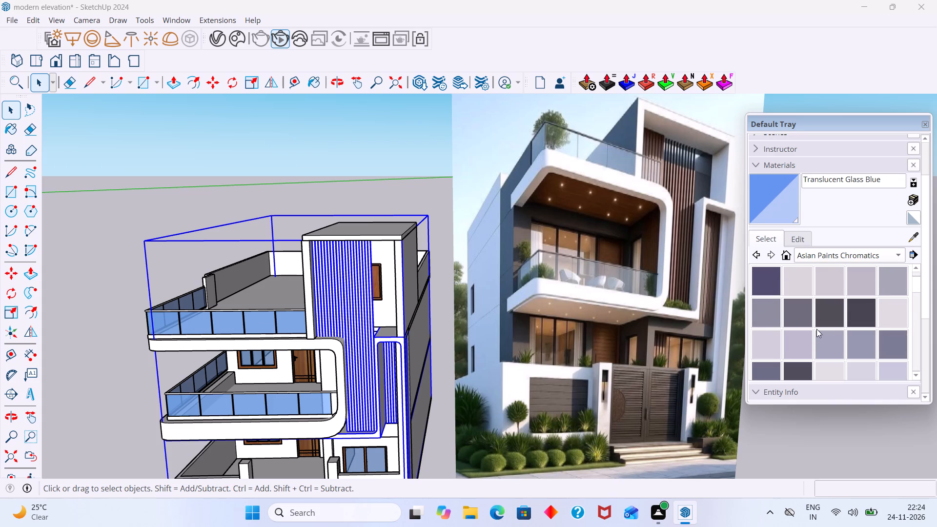
pyautogui.scroll(-5, 816, 329)
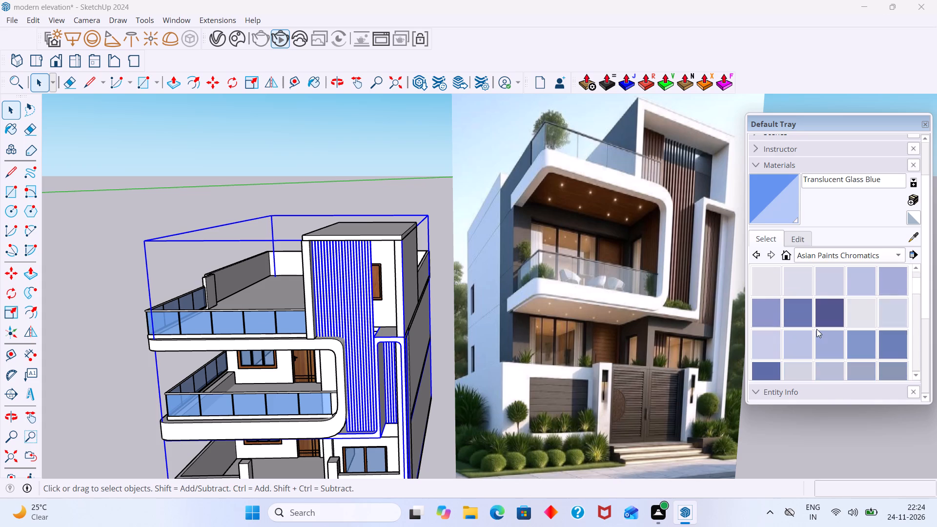
pyautogui.scroll(-5, 816, 329)
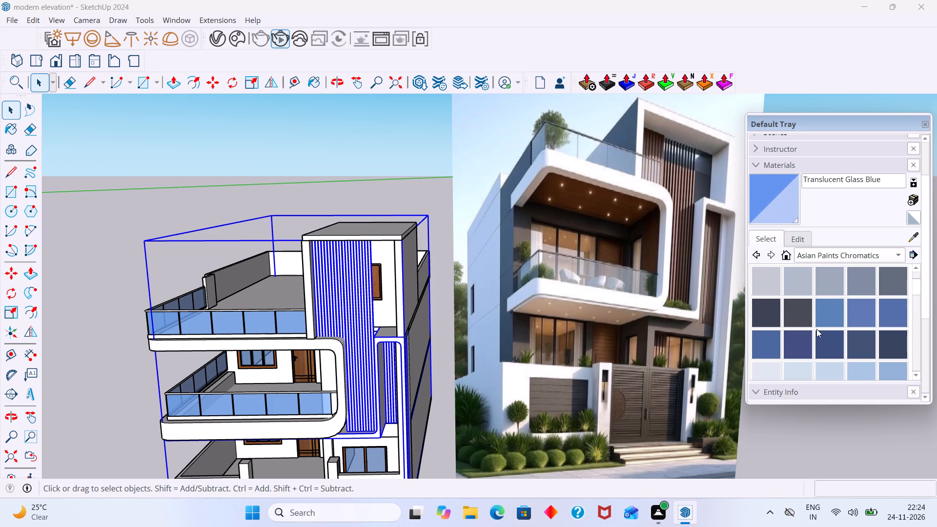
pyautogui.scroll(-2, 816, 329)
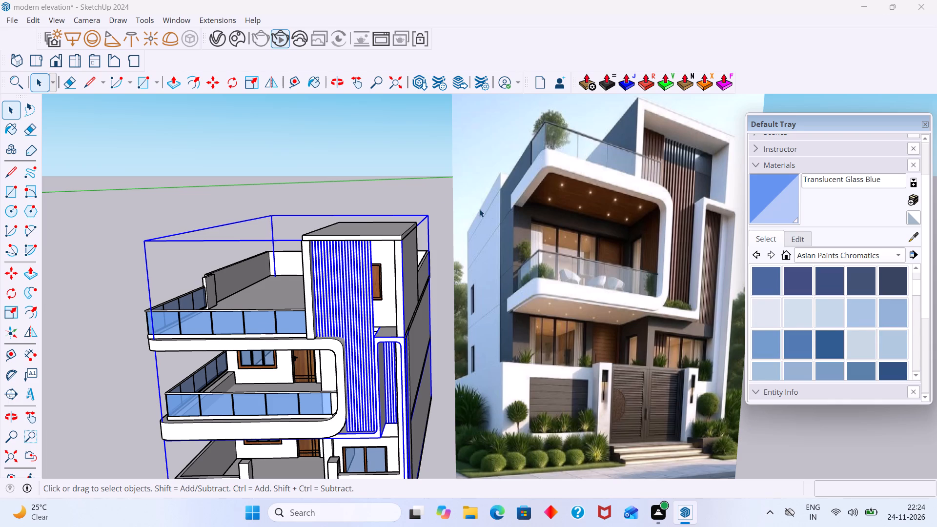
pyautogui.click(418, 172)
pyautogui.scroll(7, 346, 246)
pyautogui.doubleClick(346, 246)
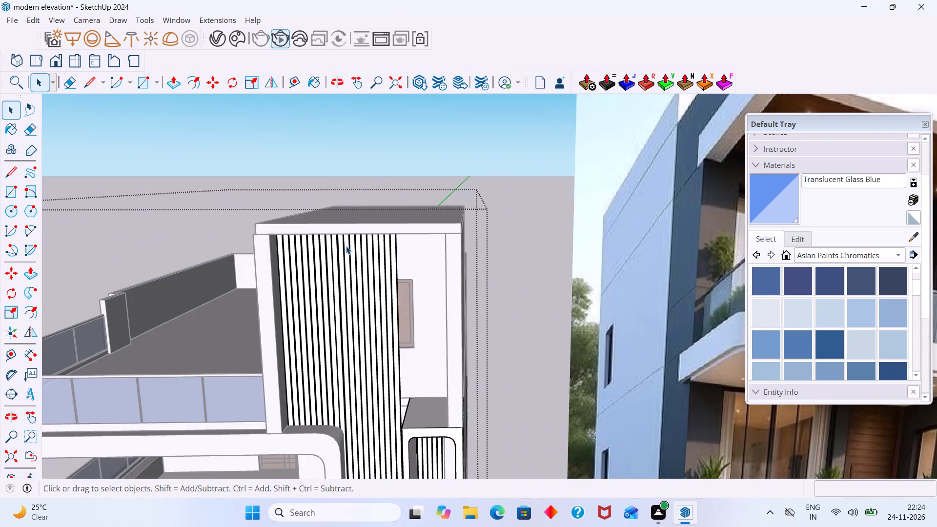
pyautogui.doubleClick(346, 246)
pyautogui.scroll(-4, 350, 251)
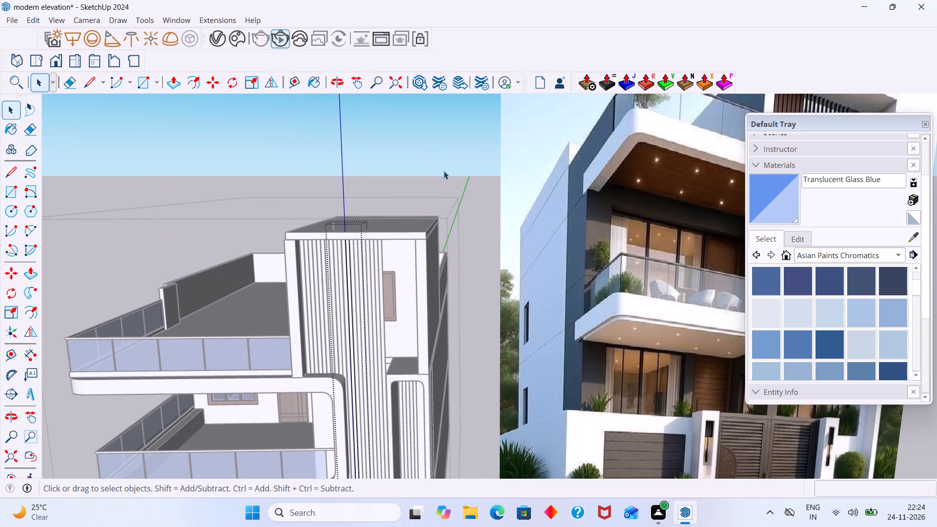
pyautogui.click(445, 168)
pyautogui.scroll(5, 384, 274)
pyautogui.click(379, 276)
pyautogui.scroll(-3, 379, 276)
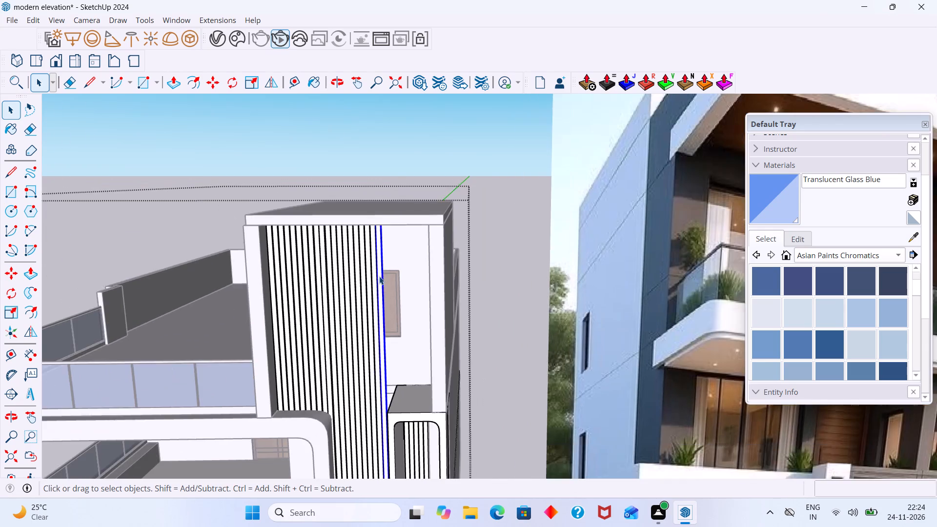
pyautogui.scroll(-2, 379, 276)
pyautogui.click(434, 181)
# Open the house group for editing and select the tower's endmost vertical slat, beside the small wooden-framed window.
pyautogui.click(371, 293)
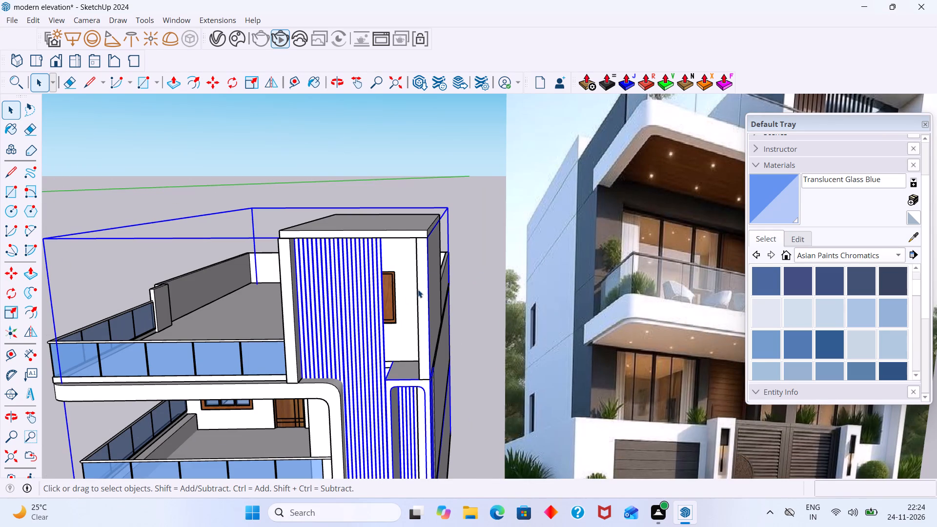
pyautogui.scroll(5, 381, 296)
pyautogui.tripleClick(387, 274)
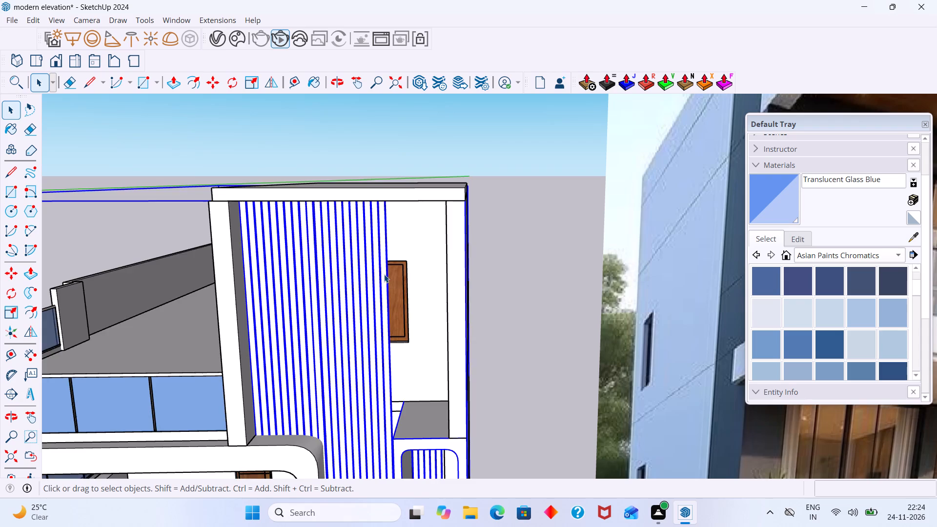
pyautogui.click(383, 275)
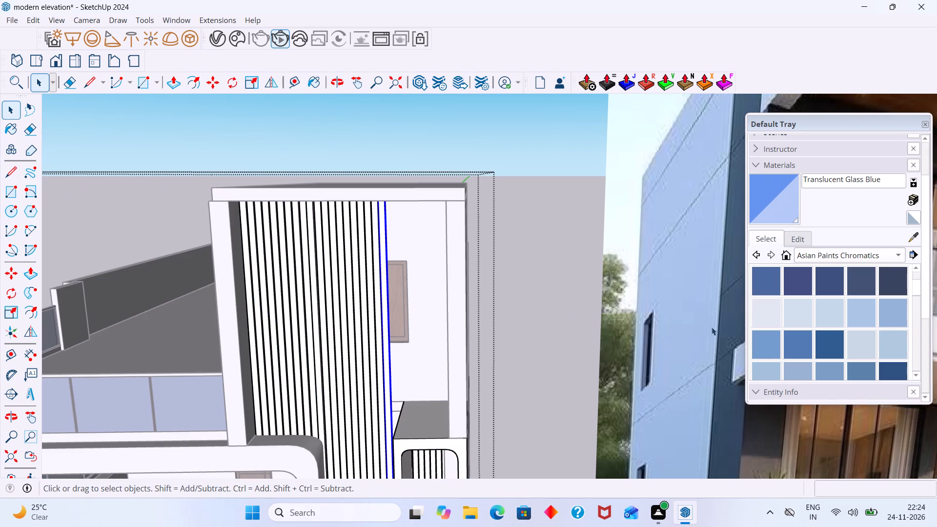
# Compare the slatted tower with the reference image and examine the blue and slate Asian Paints Chromatics swatches for a match.
pyautogui.scroll(-1, 784, 307)
pyautogui.keyDown('shift'); pyautogui.moveTo(503, 303); pyautogui.dragTo(471, 296, button='middle'); pyautogui.keyUp('shift')
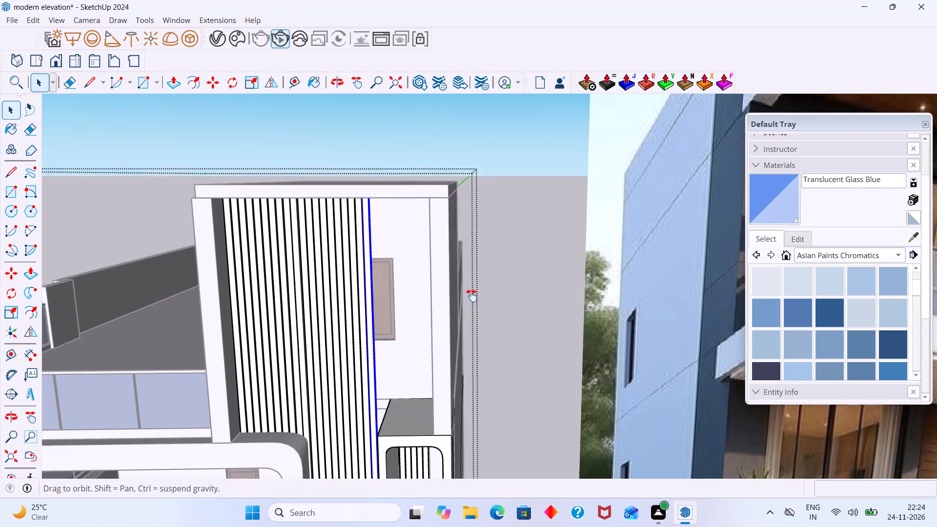
pyautogui.keyDown('shift'); pyautogui.moveTo(471, 296); pyautogui.dragTo(426, 281, button='middle'); pyautogui.keyUp('shift')
pyautogui.scroll(-9, 437, 277)
pyautogui.scroll(4, 582, 295)
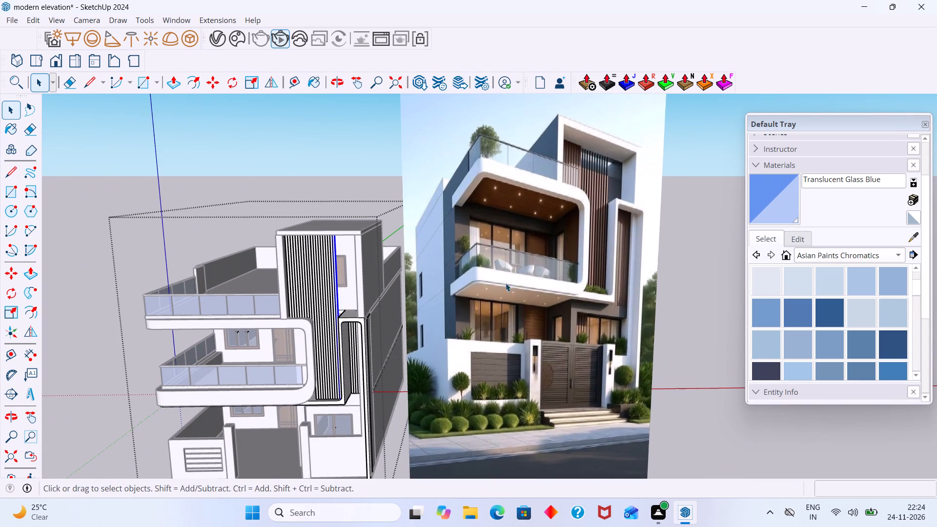
pyautogui.scroll(1, 468, 270)
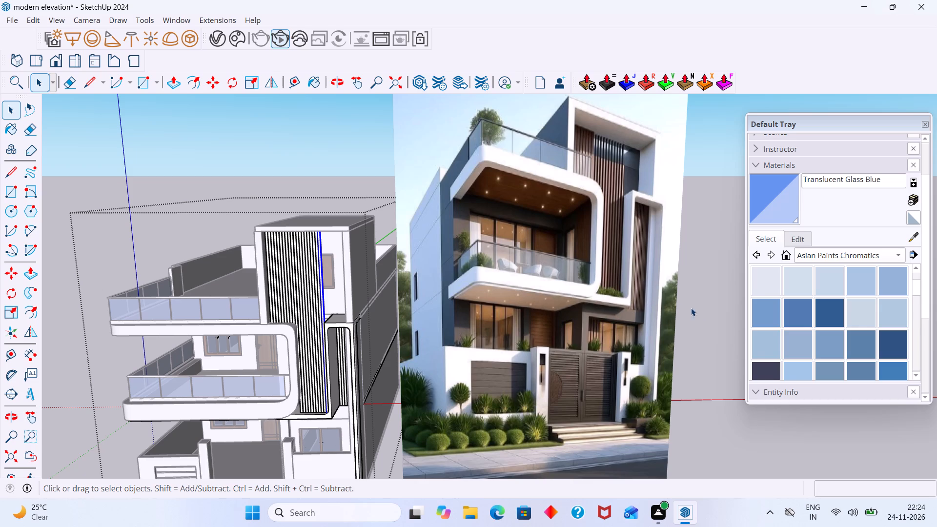
pyautogui.scroll(-3, 828, 299)
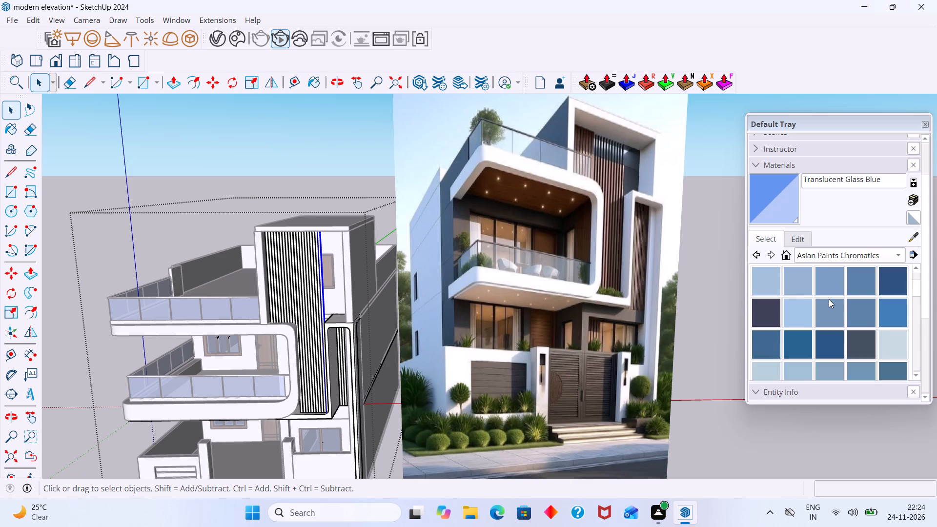
pyautogui.scroll(-1, 829, 299)
pyautogui.scroll(-3, 926, 258)
pyautogui.scroll(3, 880, 232)
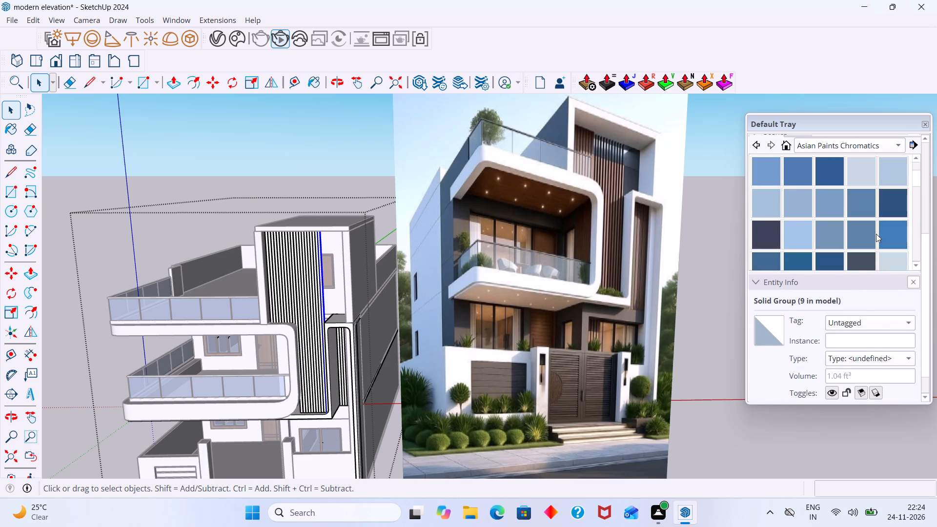
pyautogui.scroll(1, 876, 234)
pyautogui.scroll(-4, 876, 234)
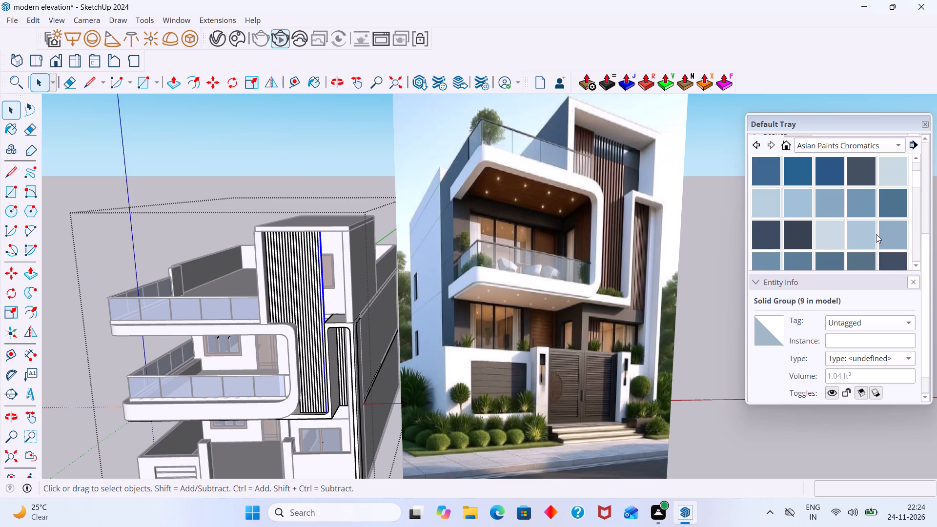
# Look back through the blue, grey, purple and pink Asian Paints Chromatics swatches toward the start of the collection.
pyautogui.scroll(4, 864, 235)
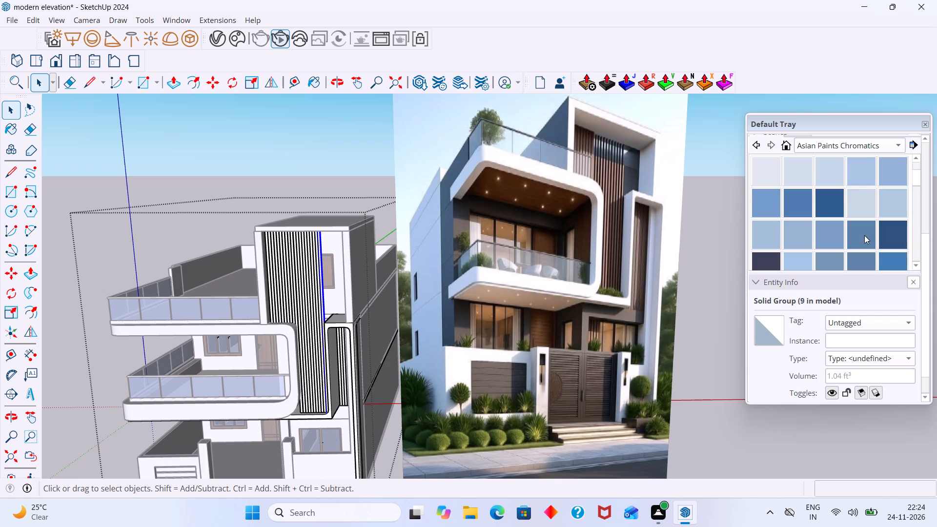
pyautogui.scroll(5, 864, 235)
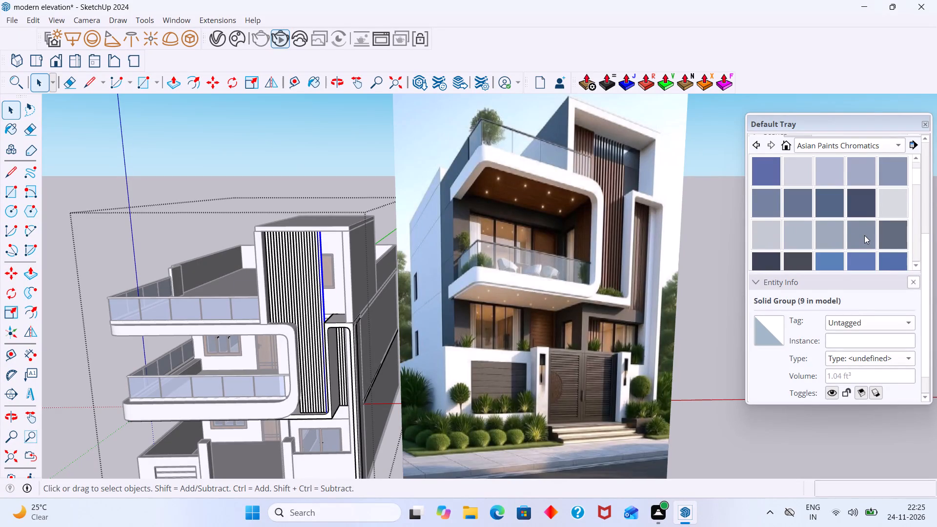
pyautogui.scroll(5, 864, 235)
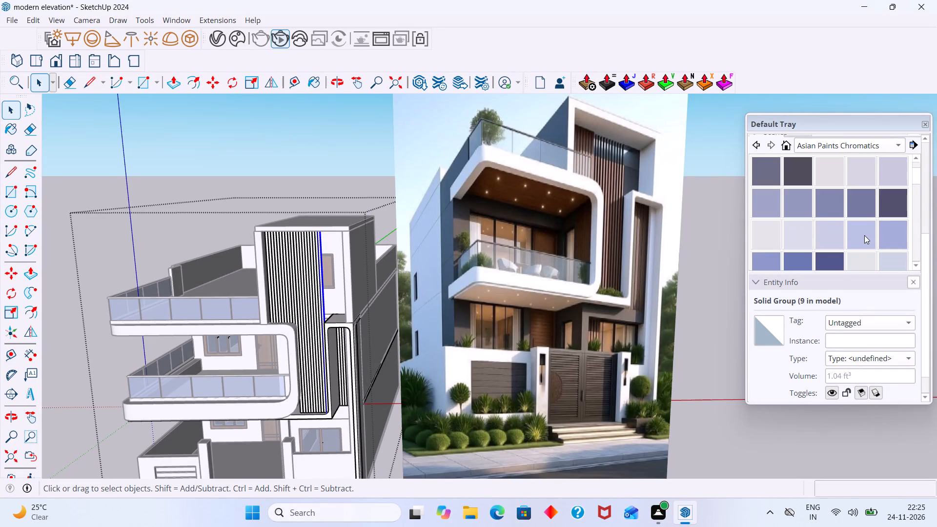
pyautogui.scroll(6, 864, 235)
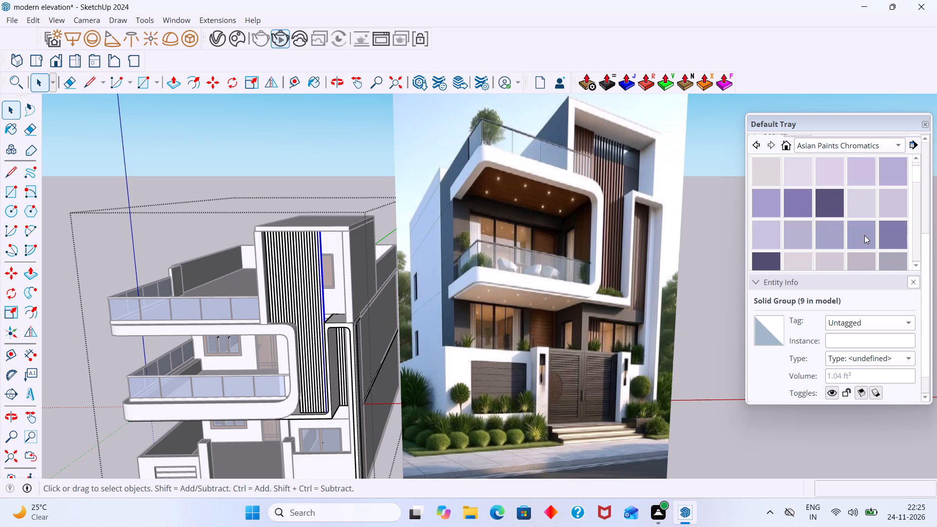
pyautogui.scroll(5, 864, 235)
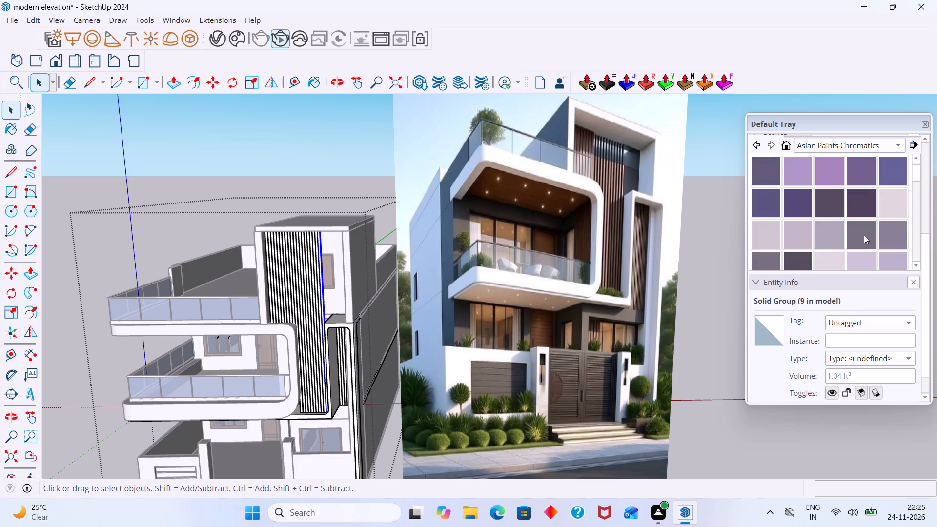
pyautogui.scroll(2, 864, 235)
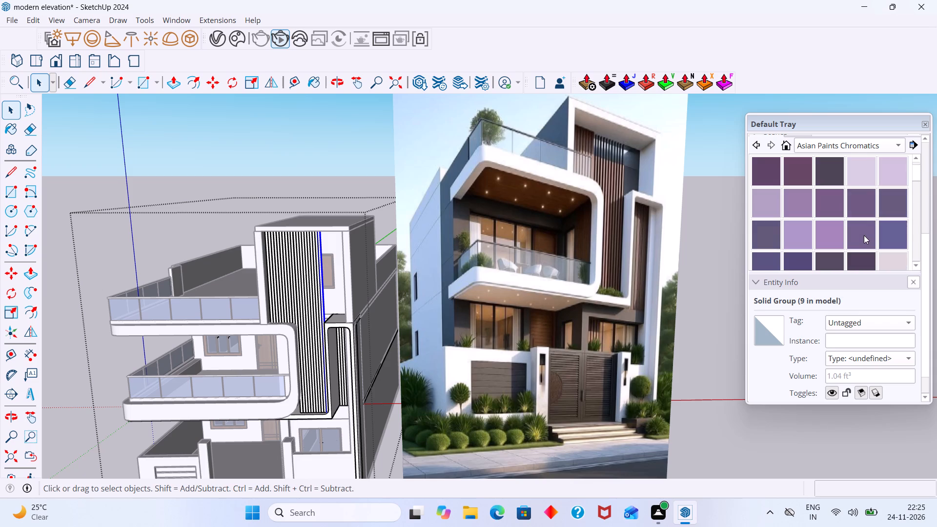
pyautogui.scroll(4, 864, 235)
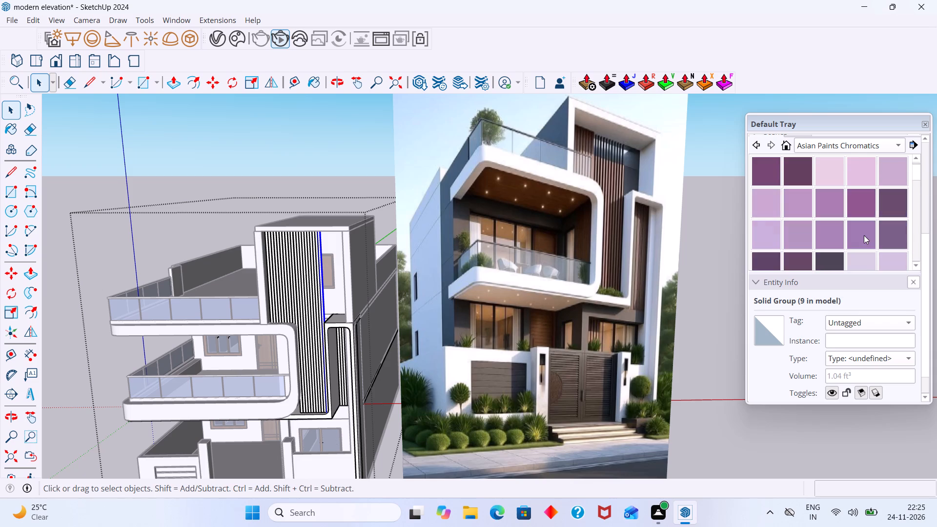
pyautogui.scroll(5, 864, 235)
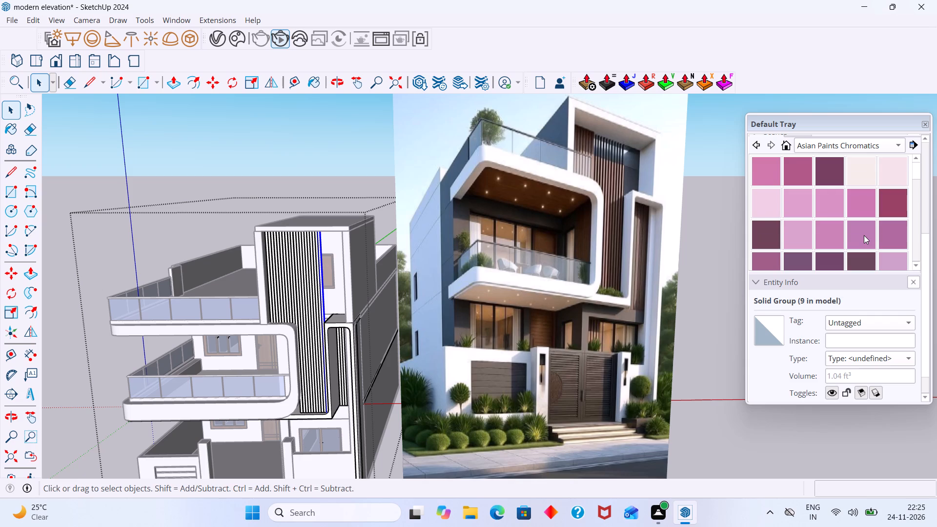
pyautogui.scroll(4, 864, 235)
# Pick the Asian Paints Chromatics colour 0300 AP 7184 STILL POND and paint the tower's first six slats beside the wooden-framed window.
pyautogui.scroll(-1, 854, 205)
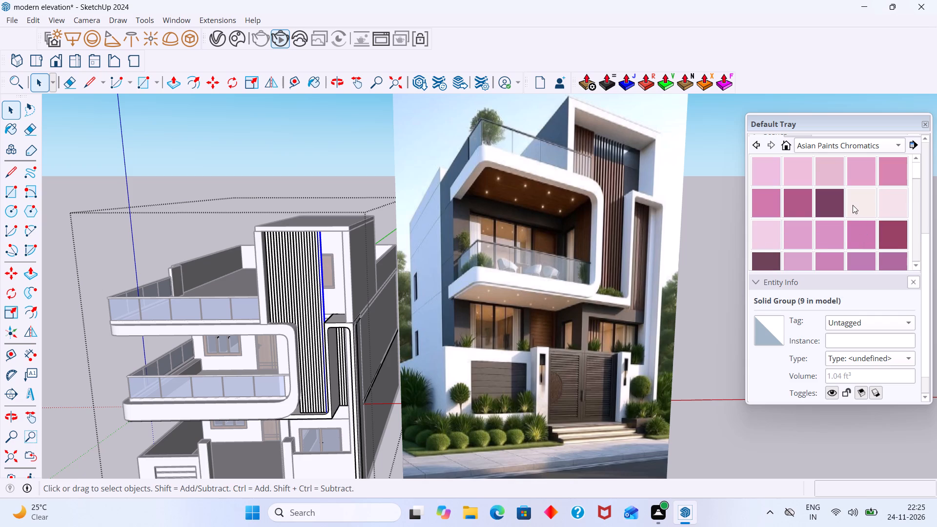
pyautogui.scroll(-13, 853, 203)
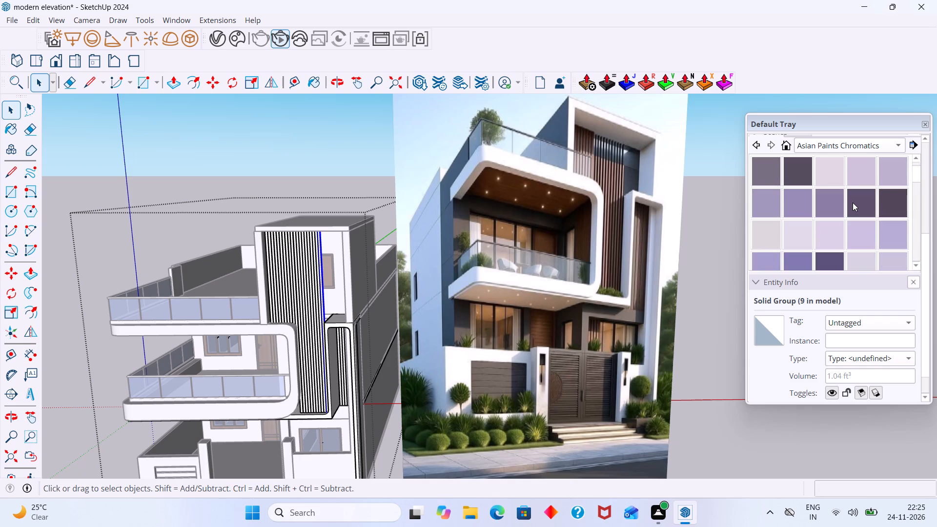
pyautogui.scroll(-5, 853, 203)
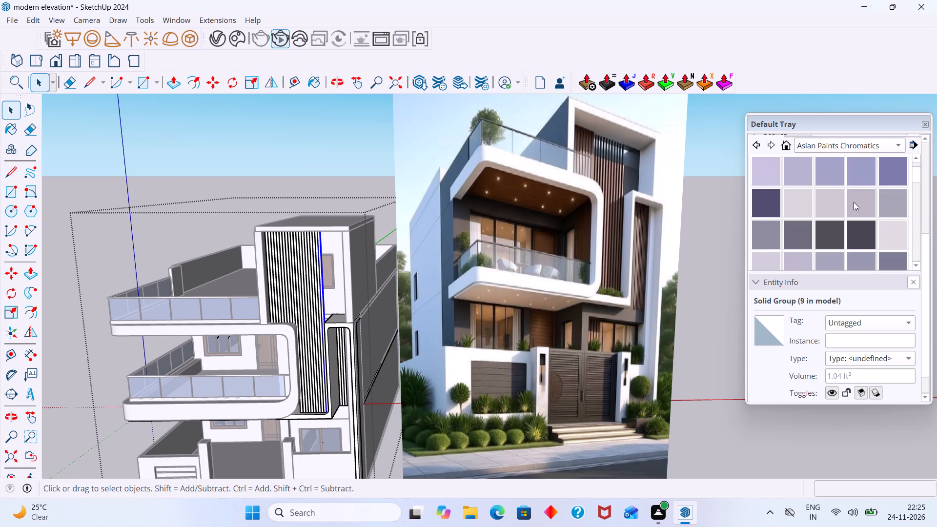
pyautogui.click(897, 204)
pyautogui.scroll(5, 319, 264)
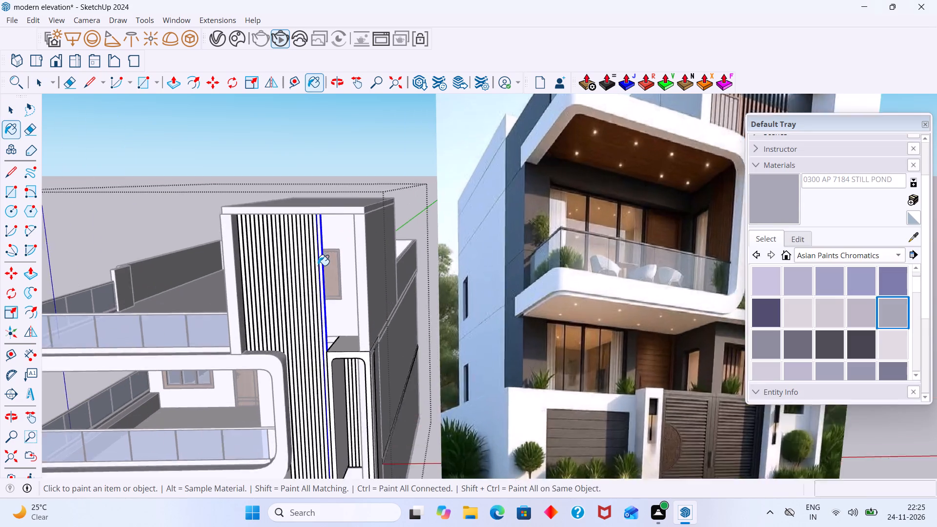
pyautogui.scroll(14, 318, 265)
pyautogui.click(328, 251)
pyautogui.click(311, 252)
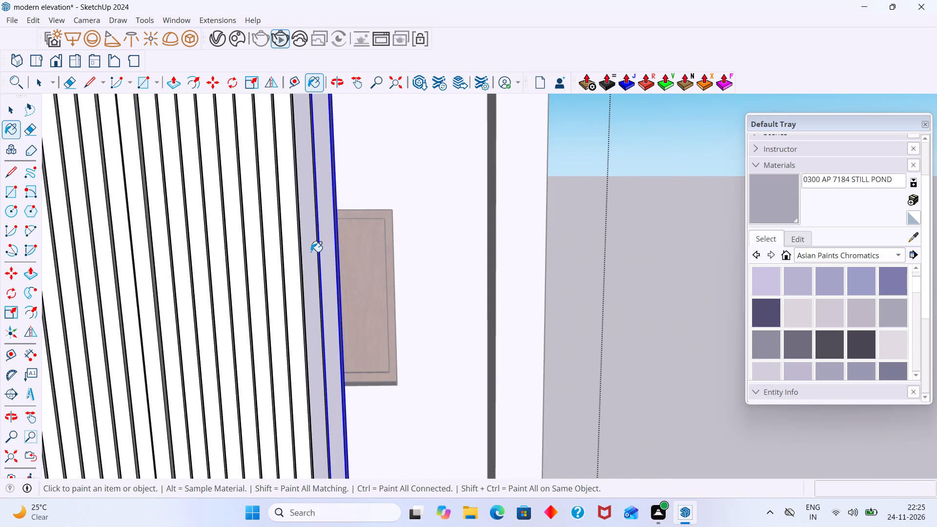
pyautogui.click(292, 261)
pyautogui.click(278, 268)
pyautogui.click(259, 276)
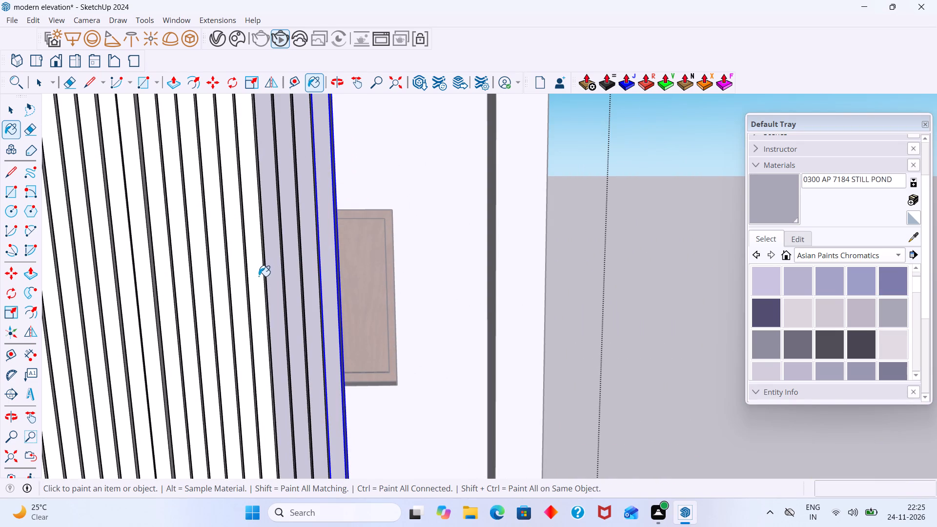
pyautogui.click(239, 287)
# Continue painting the tower's middle slats one by one with 0300 AP 7184 STILL POND, working away from the wooden-framed window.
pyautogui.moveTo(230, 284); pyautogui.dragTo(326, 254, button='middle')
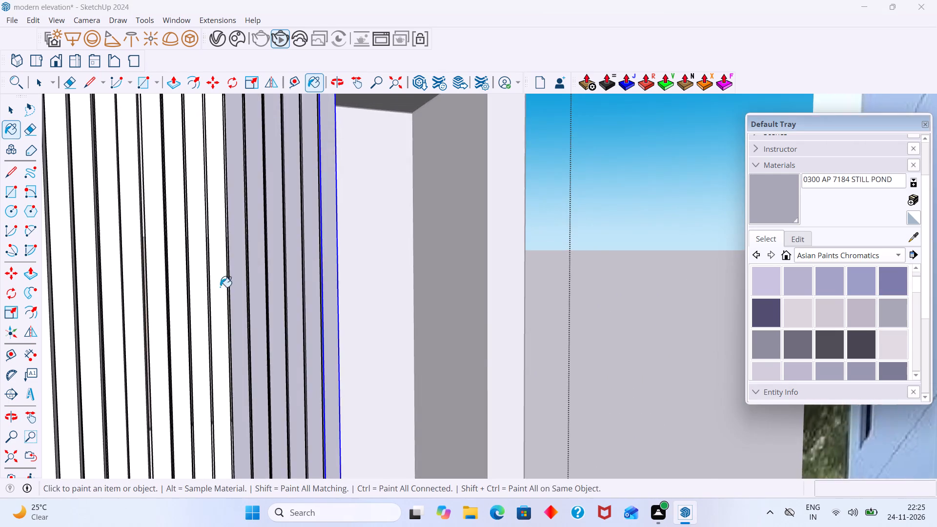
pyautogui.scroll(8, 193, 295)
pyautogui.click(226, 299)
pyautogui.click(194, 308)
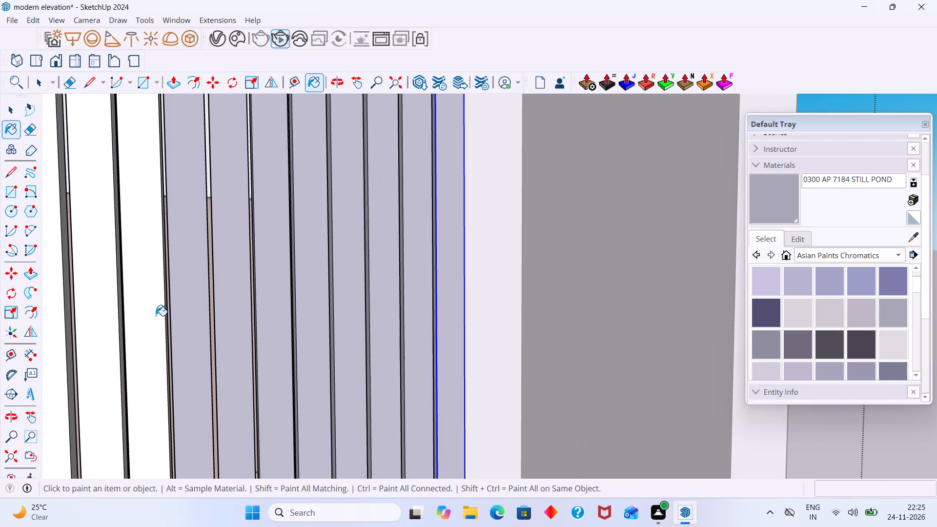
pyautogui.click(157, 316)
pyautogui.scroll(-8, 159, 310)
pyautogui.click(129, 308)
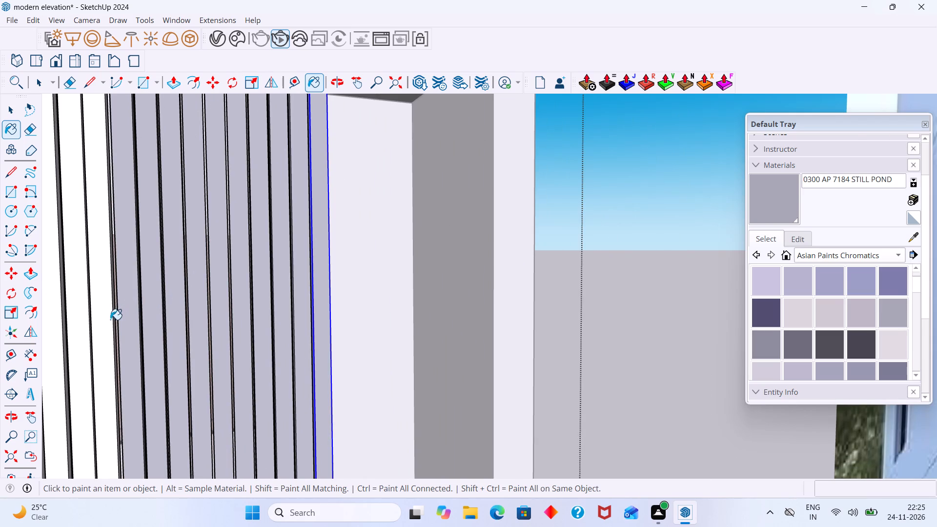
pyautogui.click(105, 323)
pyautogui.click(83, 328)
pyautogui.keyDown('shift'); pyautogui.moveTo(101, 325); pyautogui.dragTo(318, 299, button='middle'); pyautogui.keyUp('shift')
pyautogui.scroll(5, 263, 308)
pyautogui.click(267, 303)
pyautogui.click(241, 304)
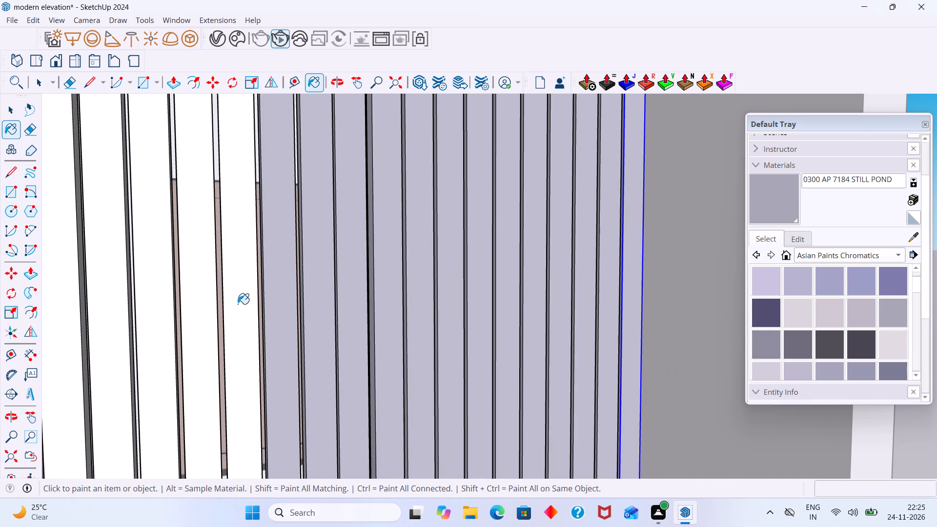
pyautogui.click(202, 310)
pyautogui.click(163, 319)
pyautogui.click(116, 323)
# Paint the last three slats at the tower's balcony-side edge with STILL POND, check the gaps, and leave the house group.
pyautogui.keyDown('shift'); pyautogui.moveTo(131, 313); pyautogui.dragTo(357, 268, button='middle'); pyautogui.keyUp('shift')
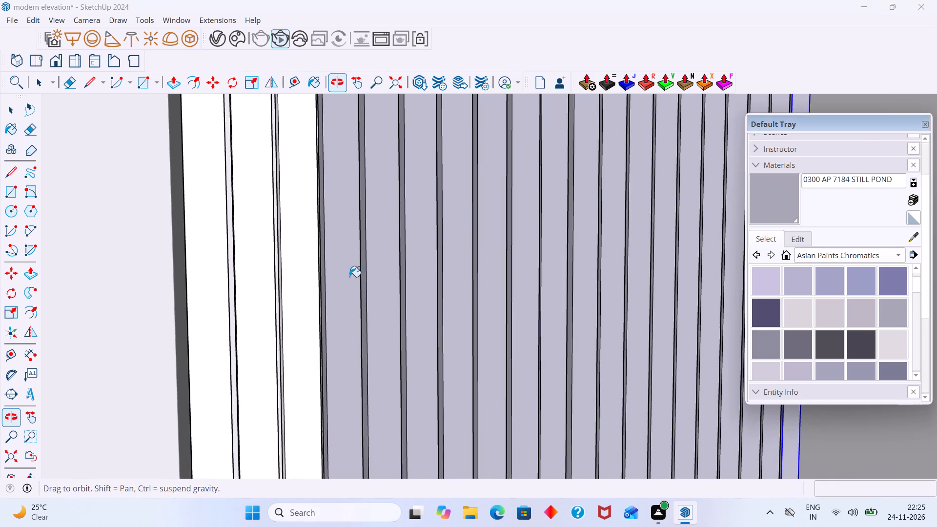
pyautogui.click(304, 284)
pyautogui.click(253, 280)
pyautogui.click(214, 277)
pyautogui.scroll(-4, 220, 268)
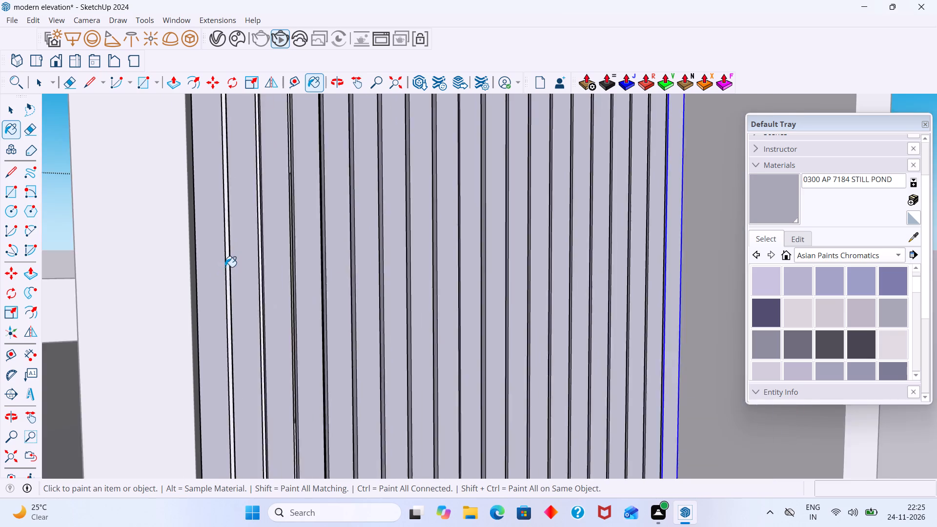
pyautogui.scroll(-5, 225, 267)
pyautogui.scroll(17, 226, 267)
pyautogui.scroll(-9, 227, 268)
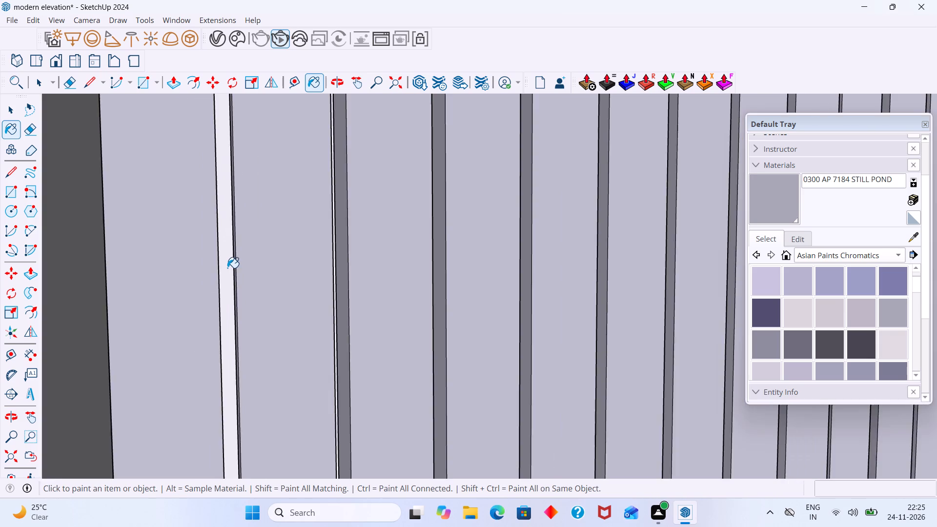
pyautogui.scroll(-20, 227, 268)
pyautogui.scroll(-16, 227, 268)
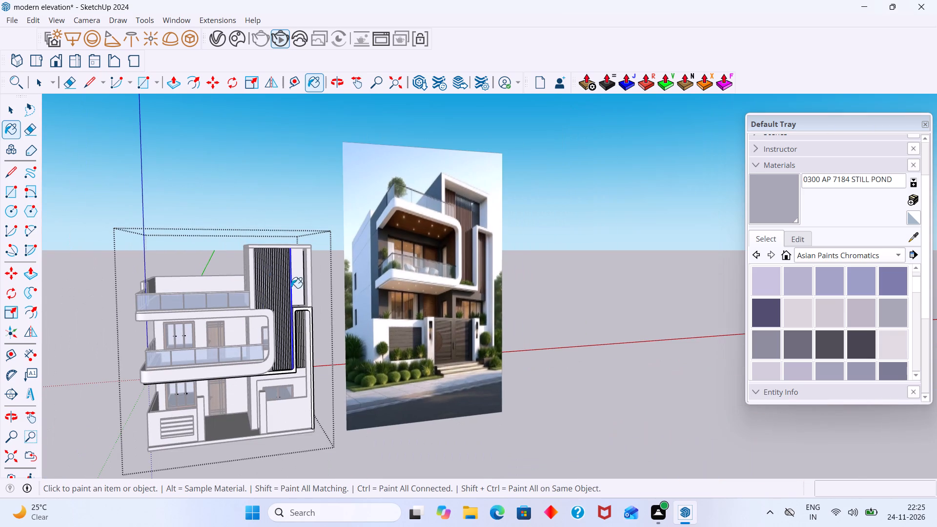
pyautogui.press('space')
pyautogui.click(603, 315)
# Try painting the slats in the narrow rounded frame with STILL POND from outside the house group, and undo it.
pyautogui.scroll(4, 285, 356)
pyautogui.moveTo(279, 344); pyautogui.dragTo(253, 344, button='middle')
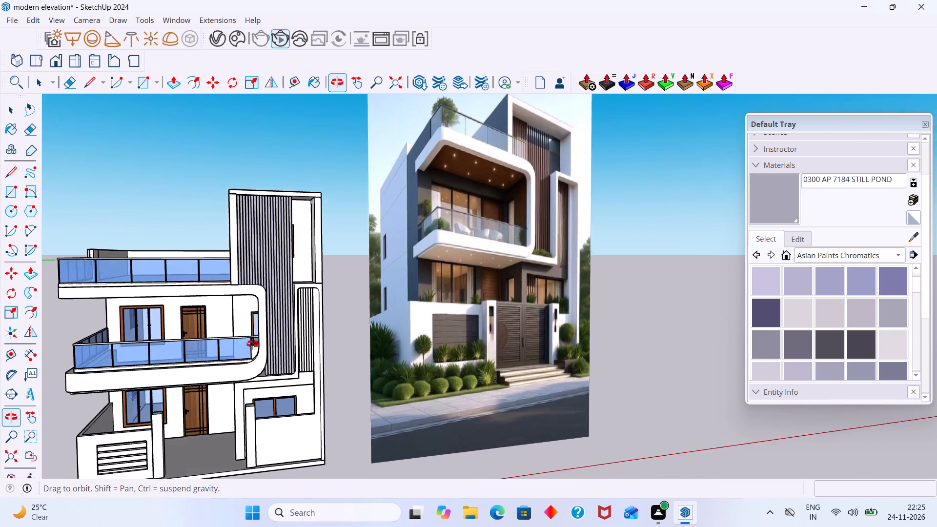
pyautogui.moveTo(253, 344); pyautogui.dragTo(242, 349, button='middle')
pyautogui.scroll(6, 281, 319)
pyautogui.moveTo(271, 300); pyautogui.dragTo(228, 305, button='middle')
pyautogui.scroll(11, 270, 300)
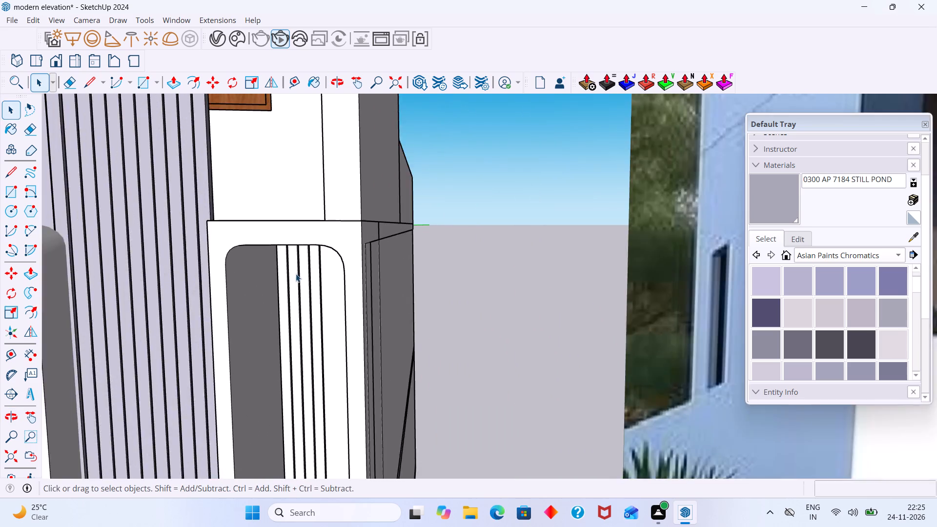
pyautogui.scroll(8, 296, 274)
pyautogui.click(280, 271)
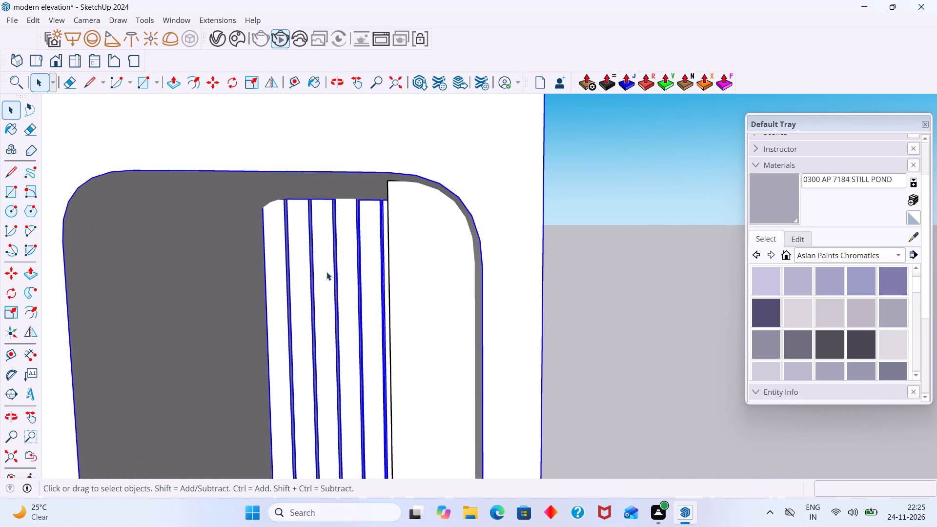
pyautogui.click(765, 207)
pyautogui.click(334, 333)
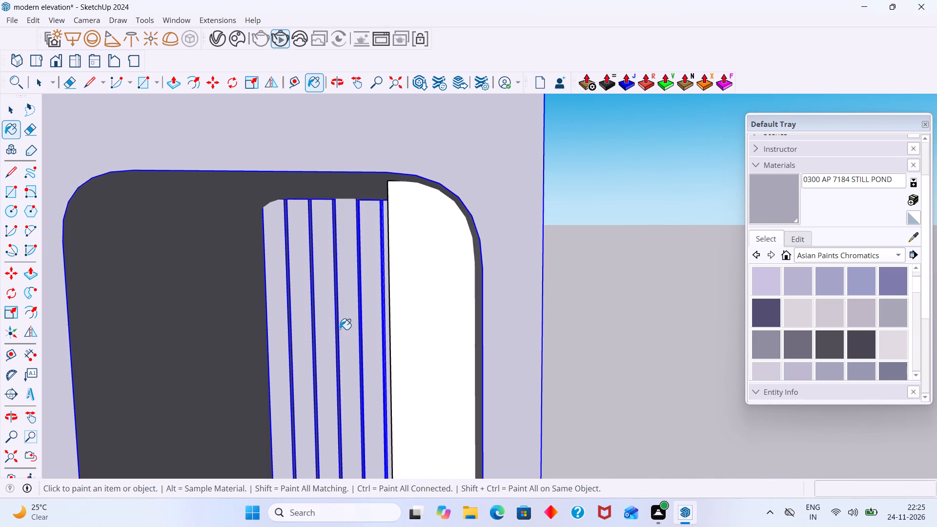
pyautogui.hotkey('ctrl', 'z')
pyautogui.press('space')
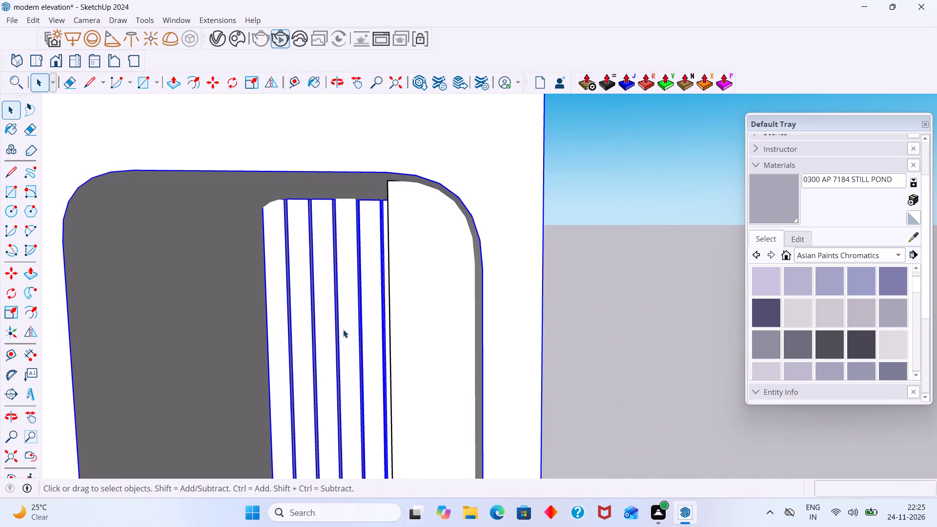
# Inside the house group, paint each slat in the narrow rounded frame with 0300 AP 7184 STILL POND, and leave the group.
pyautogui.scroll(5, 354, 329)
pyautogui.scroll(-13, 355, 327)
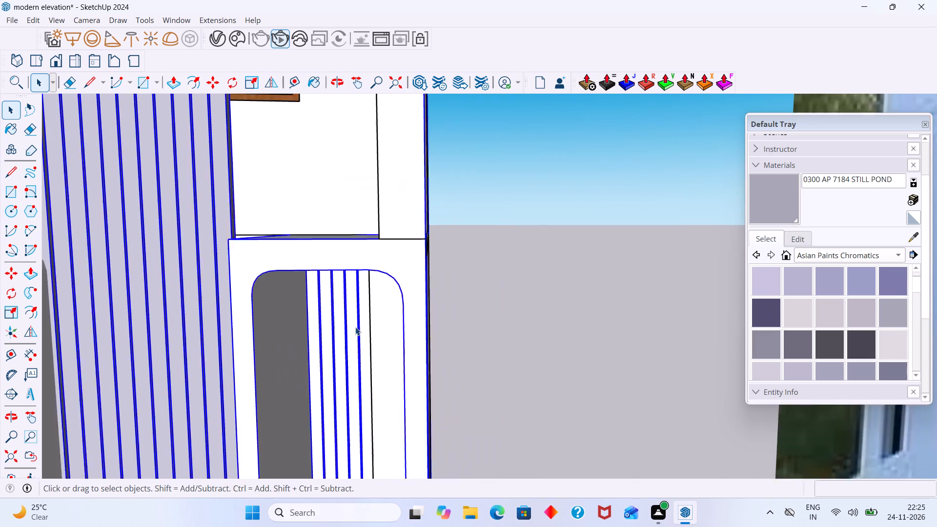
pyautogui.scroll(-1, 355, 327)
pyautogui.moveTo(498, 299); pyautogui.dragTo(478, 316)
pyautogui.scroll(5, 322, 377)
pyautogui.doubleClick(321, 377)
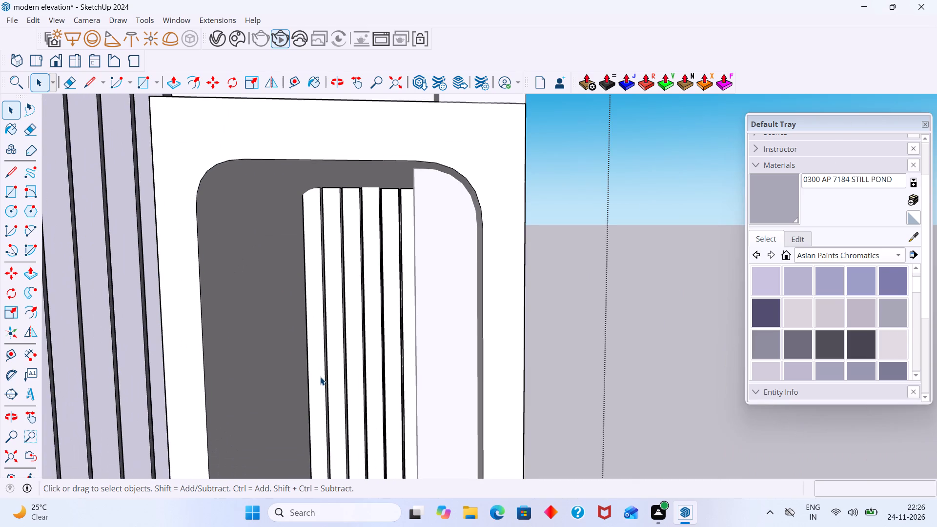
pyautogui.click(320, 377)
pyautogui.moveTo(774, 212); pyautogui.dragTo(770, 211)
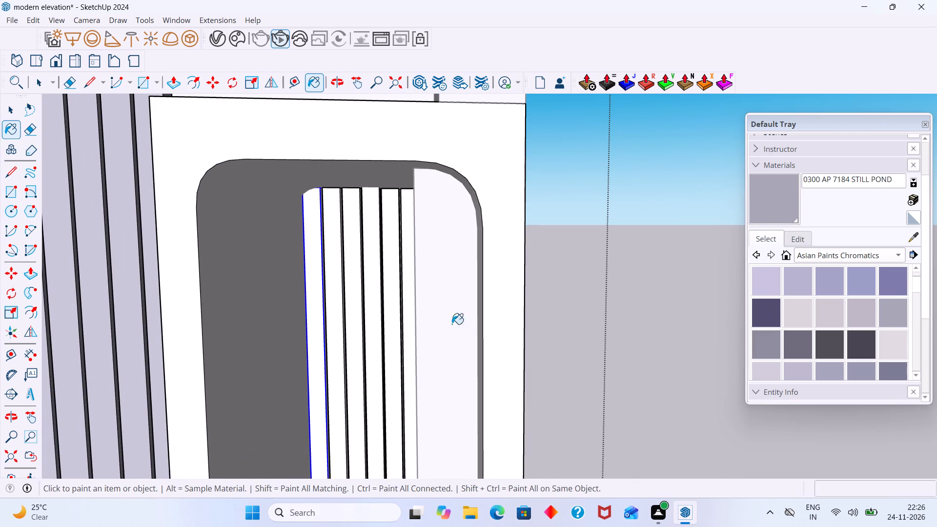
pyautogui.click(321, 354)
pyautogui.click(334, 345)
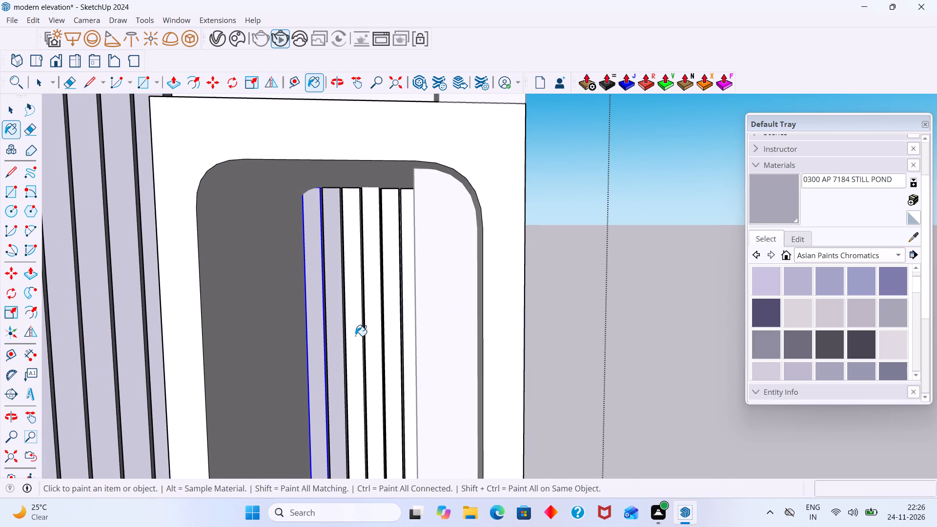
pyautogui.click(355, 336)
pyautogui.click(366, 334)
pyautogui.click(397, 324)
pyautogui.moveTo(394, 327); pyautogui.dragTo(458, 324, button='middle')
pyautogui.click(416, 315)
pyautogui.click(431, 310)
pyautogui.click(449, 305)
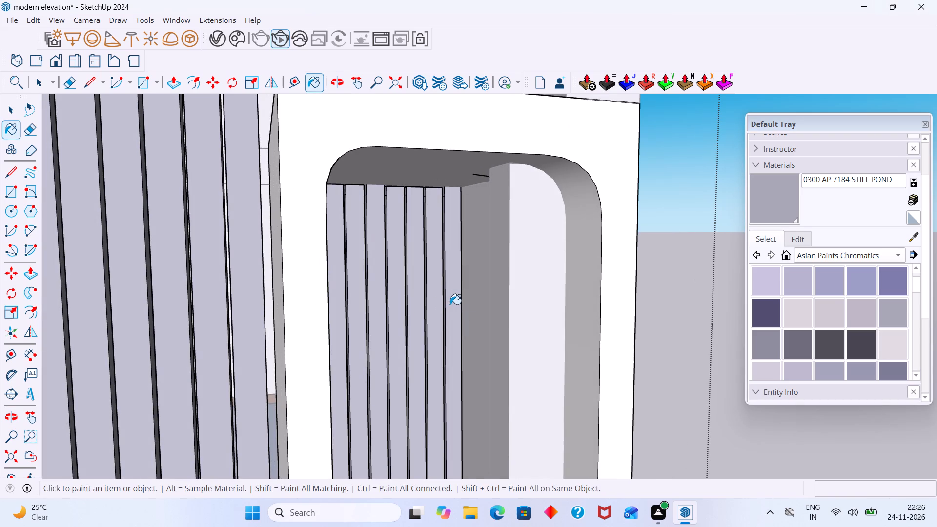
pyautogui.scroll(-6, 447, 304)
pyautogui.moveTo(410, 312); pyautogui.dragTo(376, 319, button='middle')
pyautogui.press('space')
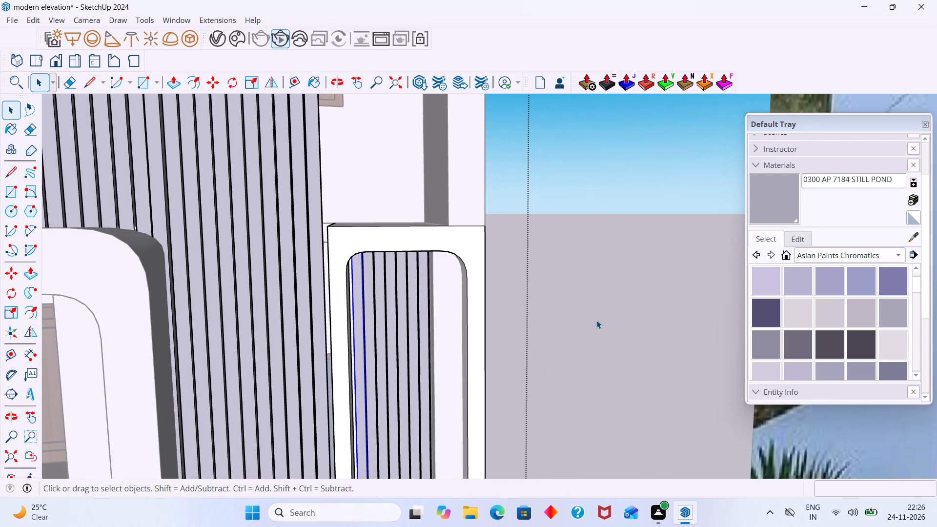
pyautogui.click(660, 311)
# Compare the painted slats and overall facade with the slatted tower in the reference image from several angles.
pyautogui.scroll(-9, 531, 353)
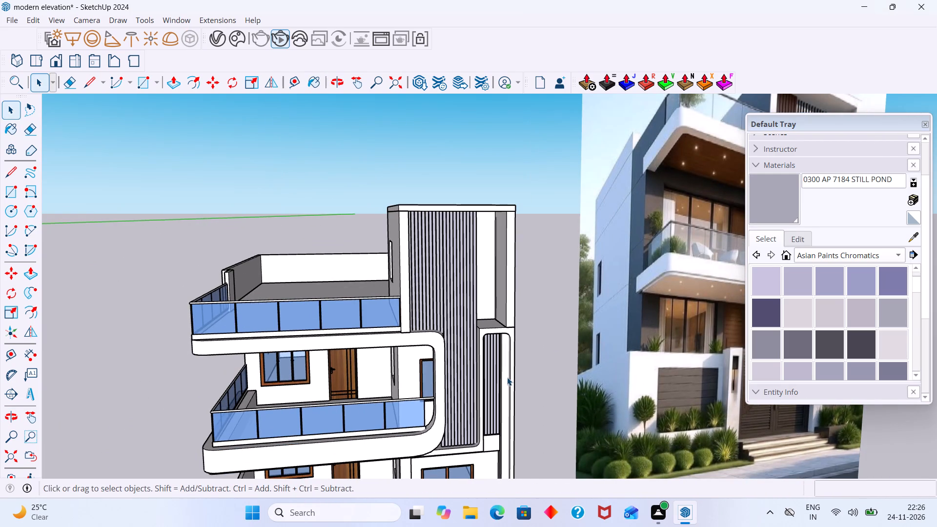
pyautogui.keyDown('shift'); pyautogui.moveTo(500, 378); pyautogui.dragTo(391, 257, button='middle'); pyautogui.keyUp('shift')
pyautogui.scroll(-5, 391, 257)
pyautogui.keyDown('shift'); pyautogui.moveTo(389, 282); pyautogui.dragTo(381, 347, button='middle'); pyautogui.keyUp('shift')
pyautogui.scroll(2, 332, 277)
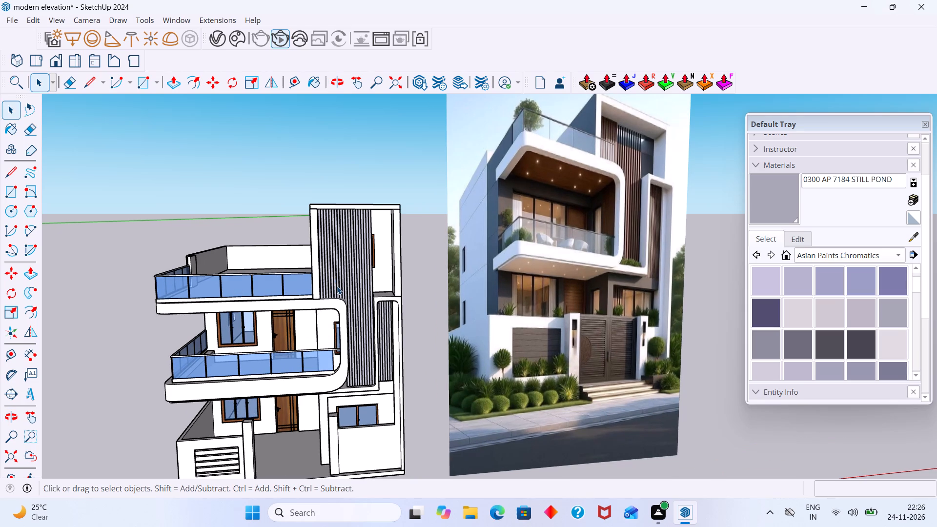
pyautogui.scroll(-3, 337, 286)
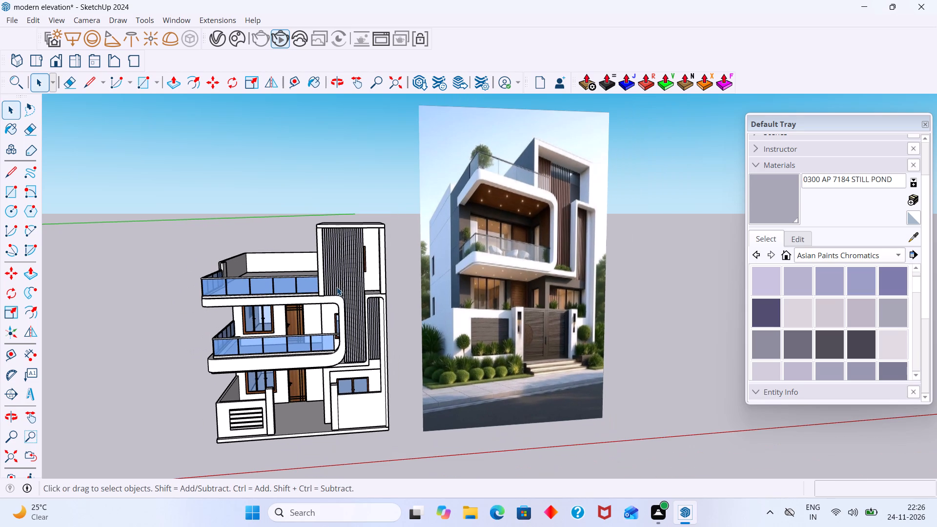
pyautogui.moveTo(502, 252); pyautogui.dragTo(380, 267, button='middle')
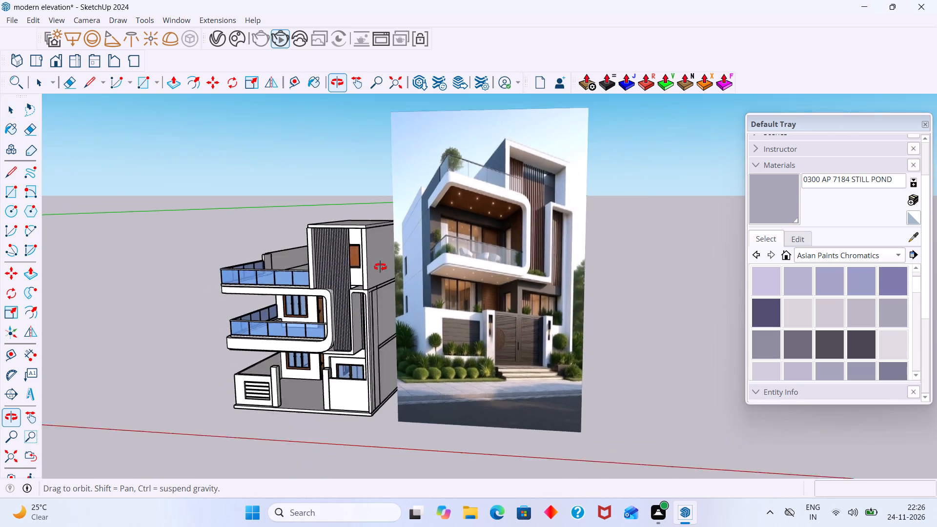
pyautogui.moveTo(380, 267); pyautogui.dragTo(357, 271, button='middle')
pyautogui.scroll(14, 504, 215)
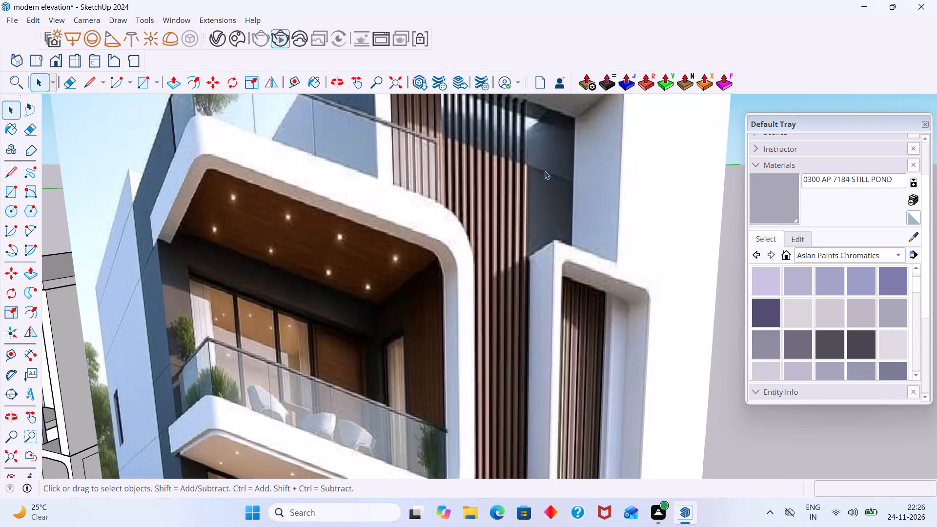
pyautogui.scroll(-11, 545, 171)
pyautogui.moveTo(305, 280); pyautogui.dragTo(383, 259, button='middle')
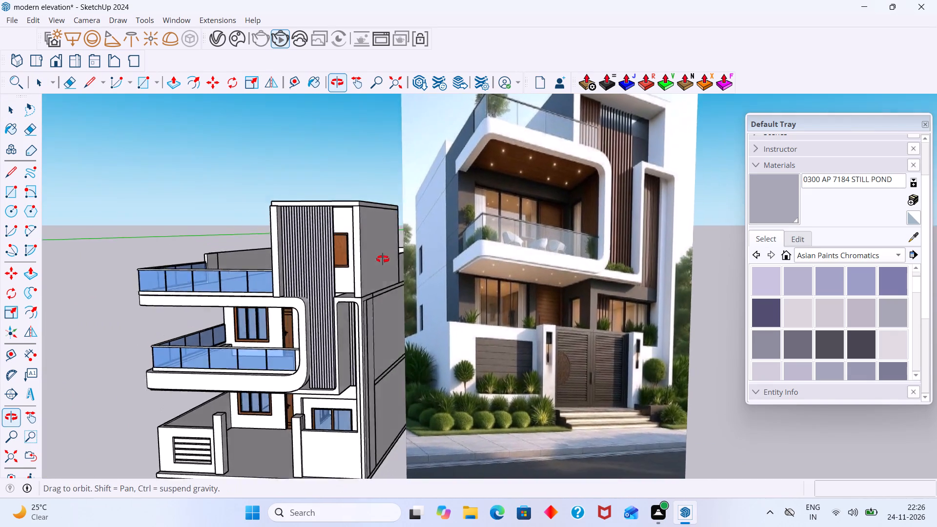
pyautogui.moveTo(383, 259); pyautogui.dragTo(420, 304, button='middle')
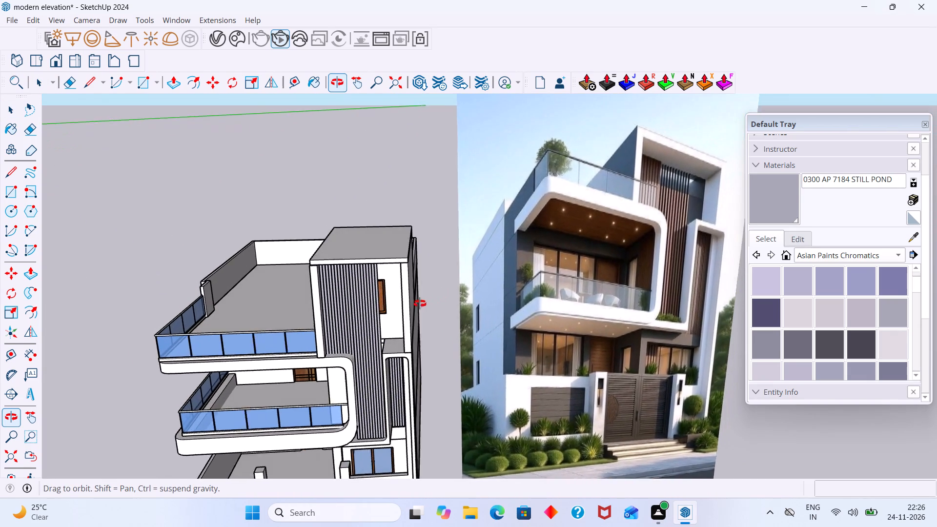
pyautogui.moveTo(420, 304); pyautogui.dragTo(412, 275, button='middle')
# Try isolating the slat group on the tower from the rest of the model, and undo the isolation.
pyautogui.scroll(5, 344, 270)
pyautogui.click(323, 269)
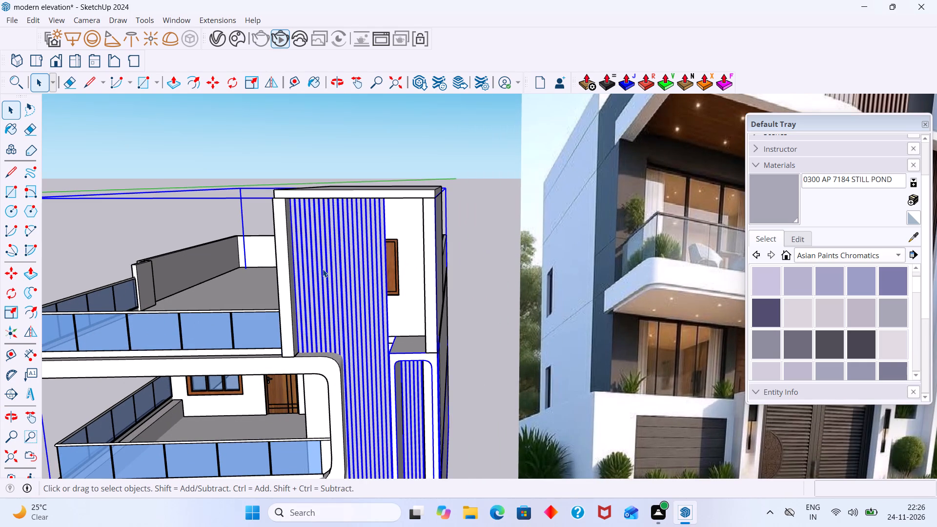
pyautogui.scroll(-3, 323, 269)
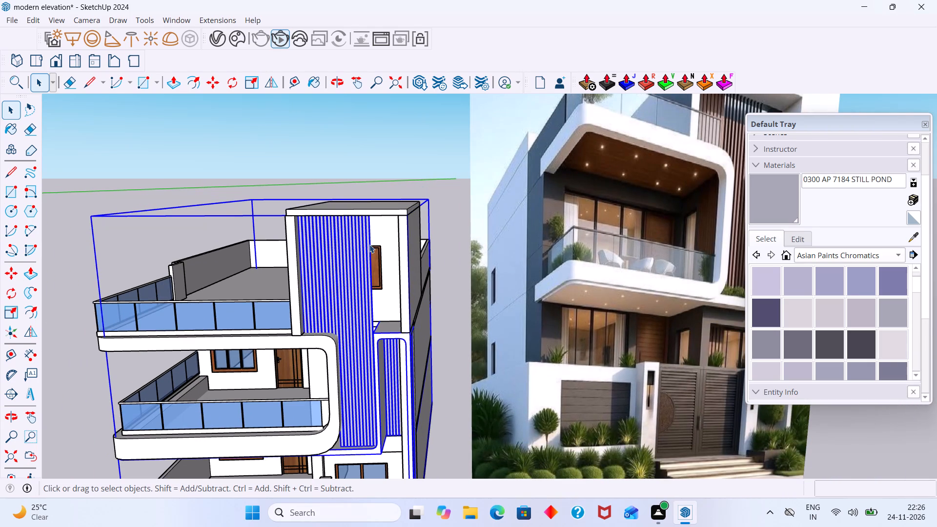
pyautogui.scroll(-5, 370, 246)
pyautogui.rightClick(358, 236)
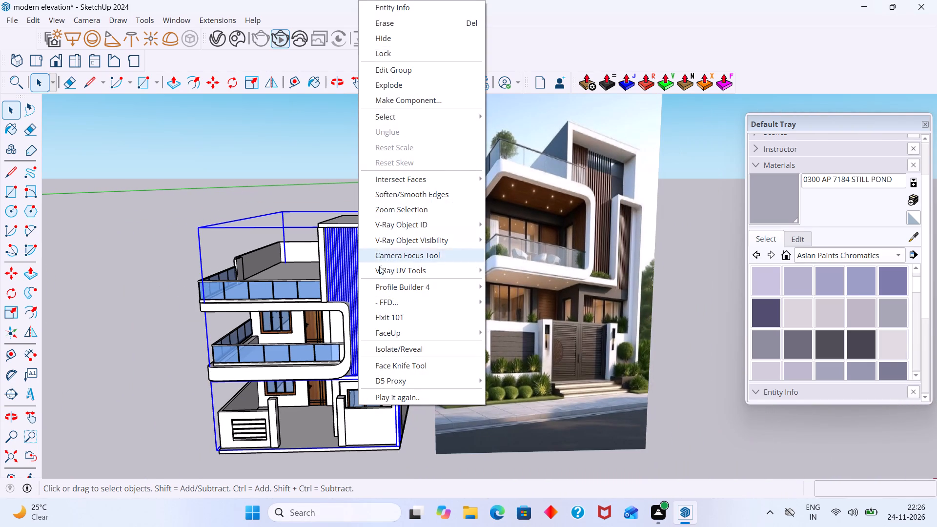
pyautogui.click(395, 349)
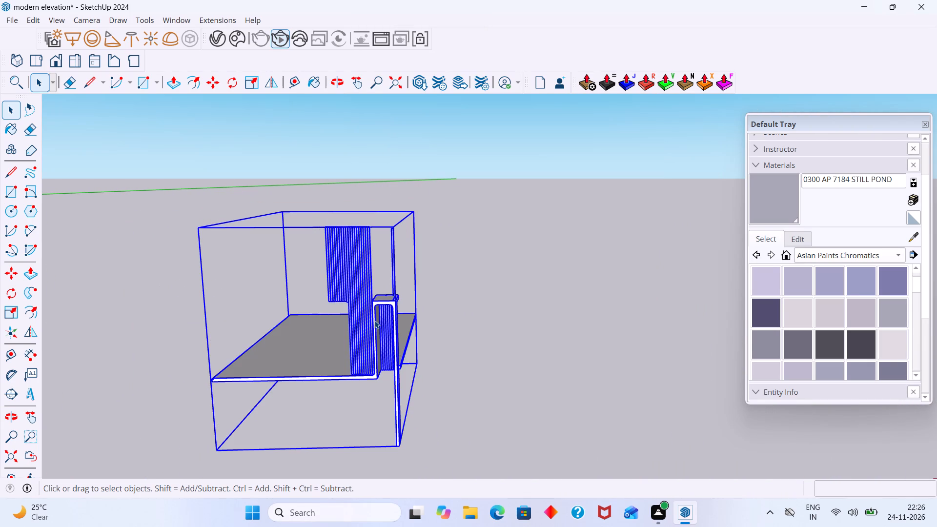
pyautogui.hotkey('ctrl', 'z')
# Hide the group holding the tower's slats and the narrow rounded frame.
pyautogui.scroll(4, 373, 287)
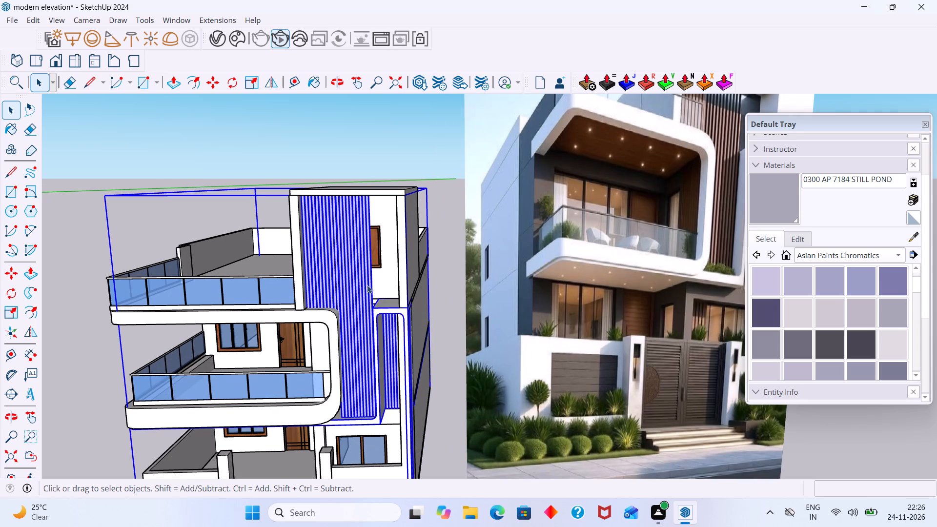
pyautogui.rightClick(367, 280)
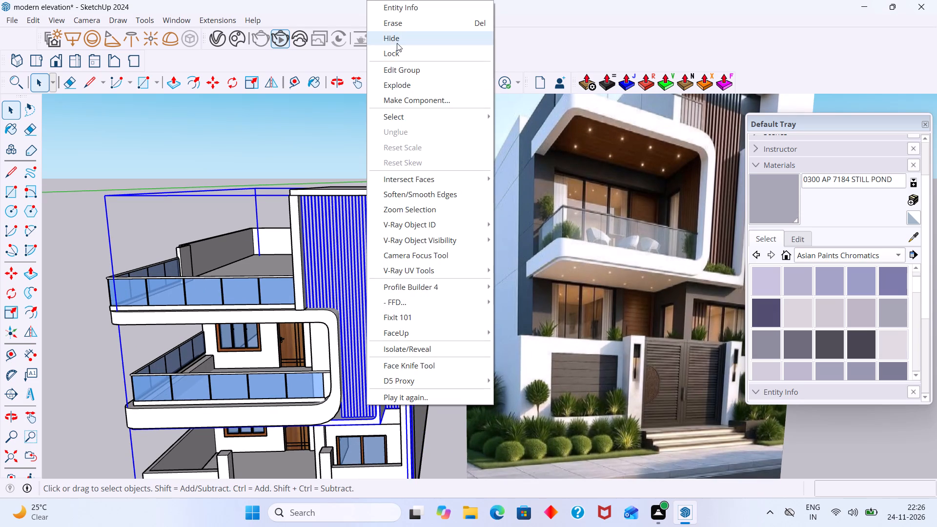
pyautogui.click(397, 40)
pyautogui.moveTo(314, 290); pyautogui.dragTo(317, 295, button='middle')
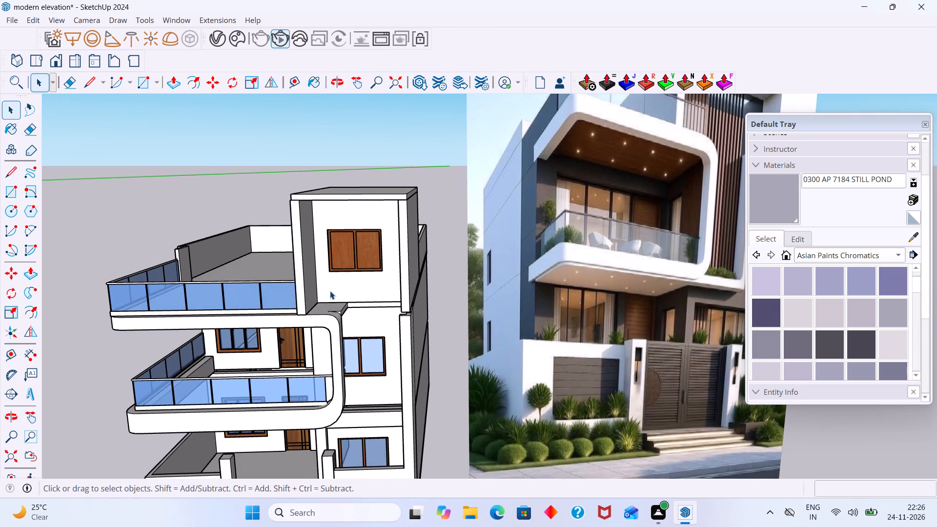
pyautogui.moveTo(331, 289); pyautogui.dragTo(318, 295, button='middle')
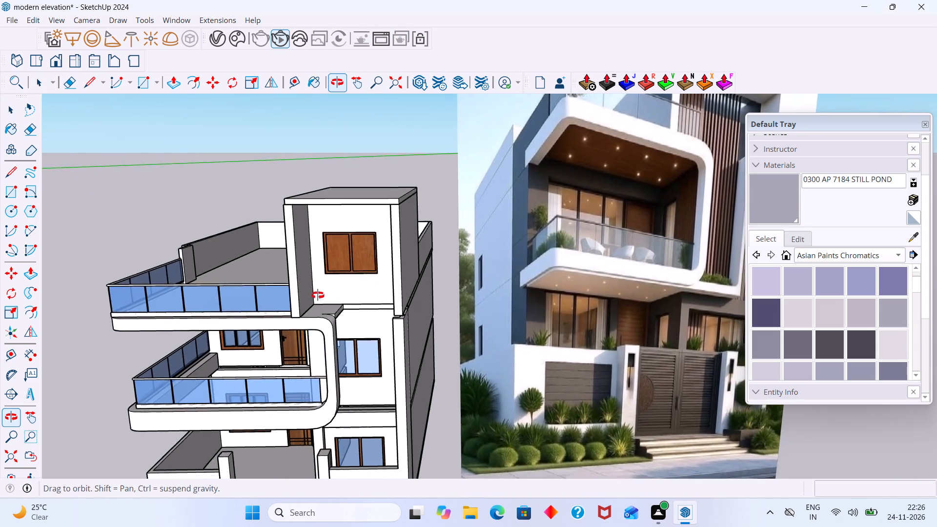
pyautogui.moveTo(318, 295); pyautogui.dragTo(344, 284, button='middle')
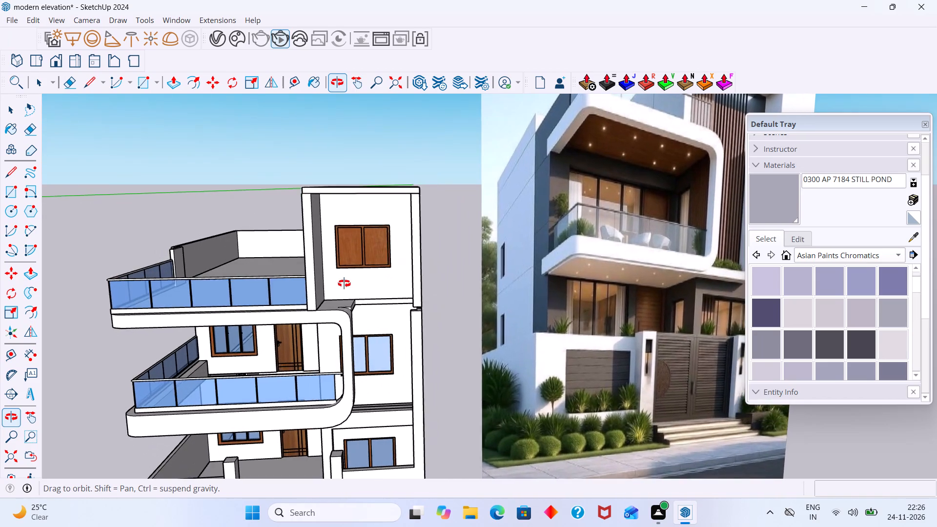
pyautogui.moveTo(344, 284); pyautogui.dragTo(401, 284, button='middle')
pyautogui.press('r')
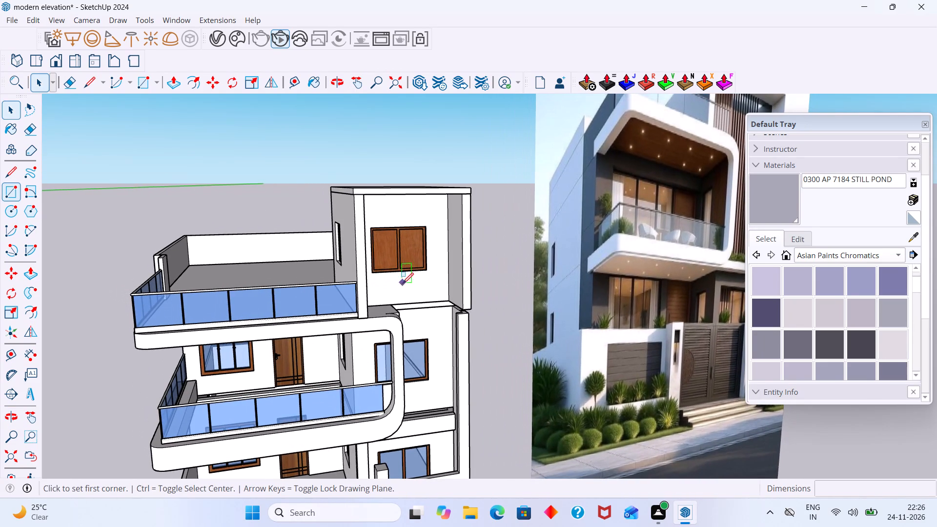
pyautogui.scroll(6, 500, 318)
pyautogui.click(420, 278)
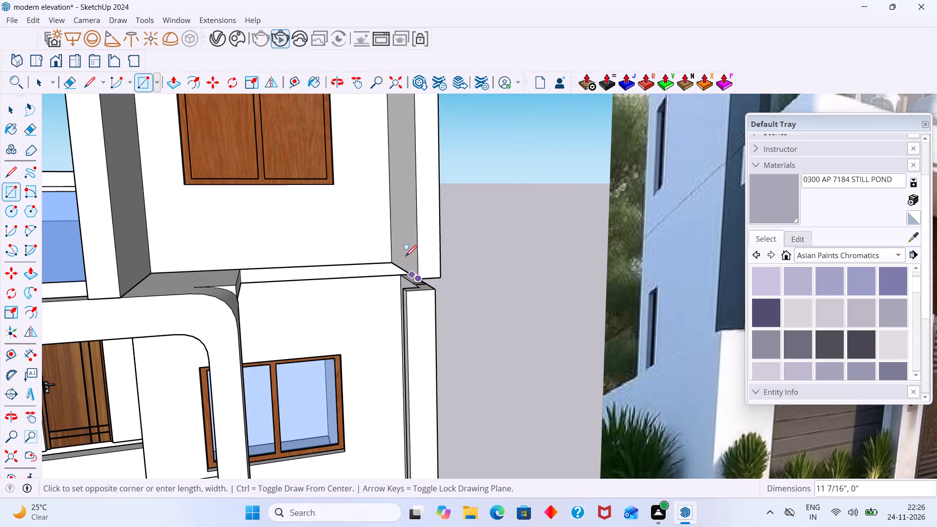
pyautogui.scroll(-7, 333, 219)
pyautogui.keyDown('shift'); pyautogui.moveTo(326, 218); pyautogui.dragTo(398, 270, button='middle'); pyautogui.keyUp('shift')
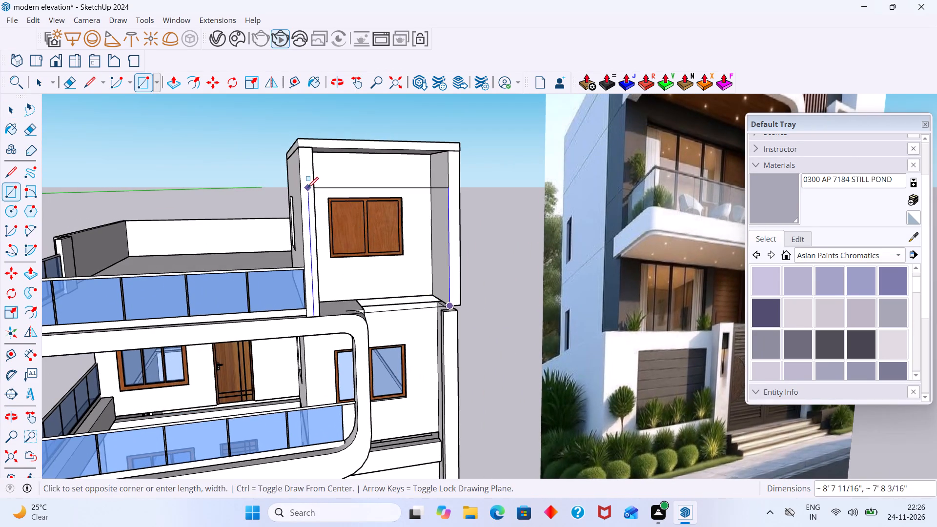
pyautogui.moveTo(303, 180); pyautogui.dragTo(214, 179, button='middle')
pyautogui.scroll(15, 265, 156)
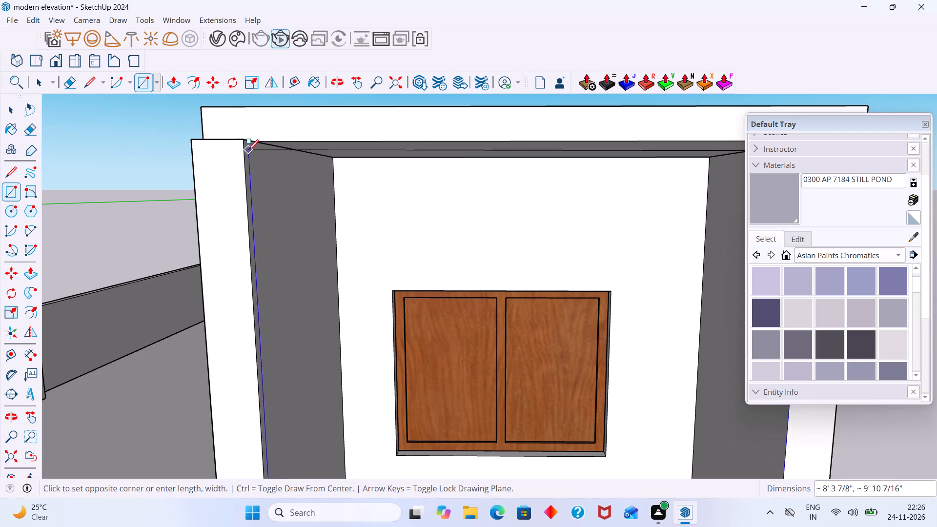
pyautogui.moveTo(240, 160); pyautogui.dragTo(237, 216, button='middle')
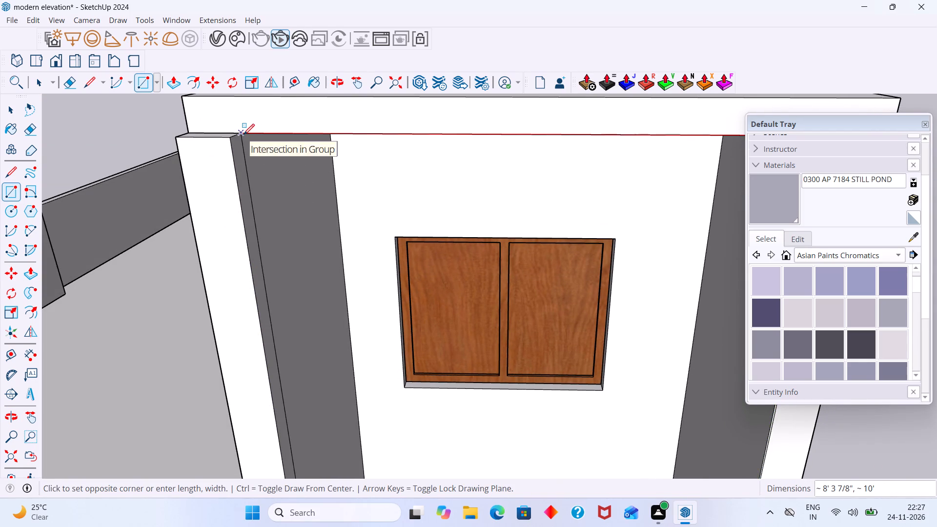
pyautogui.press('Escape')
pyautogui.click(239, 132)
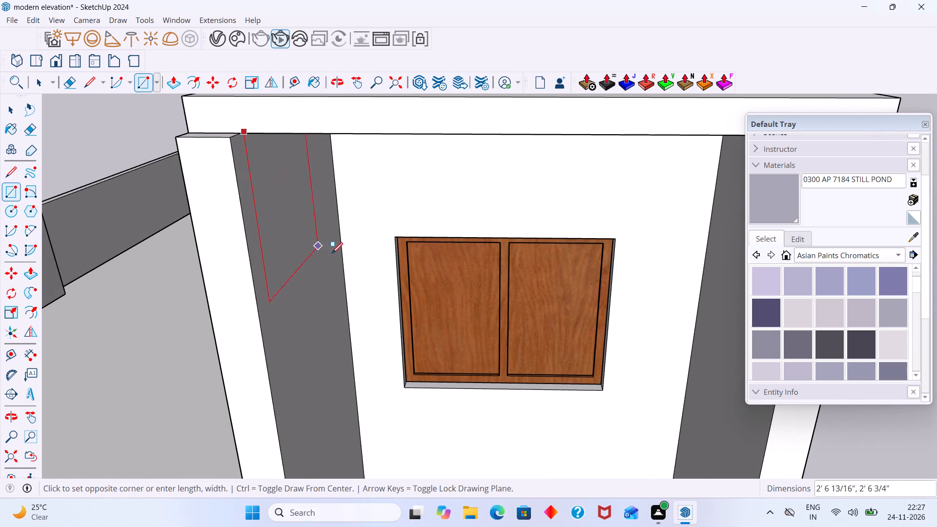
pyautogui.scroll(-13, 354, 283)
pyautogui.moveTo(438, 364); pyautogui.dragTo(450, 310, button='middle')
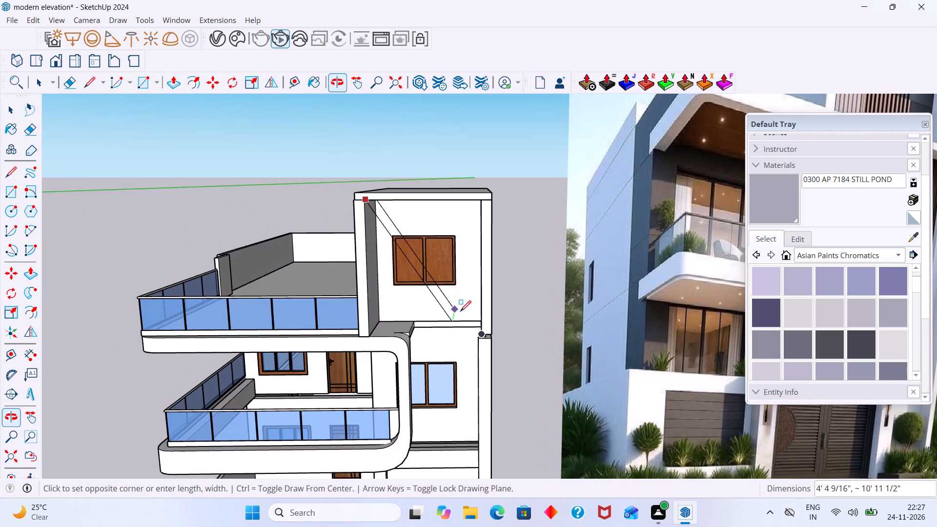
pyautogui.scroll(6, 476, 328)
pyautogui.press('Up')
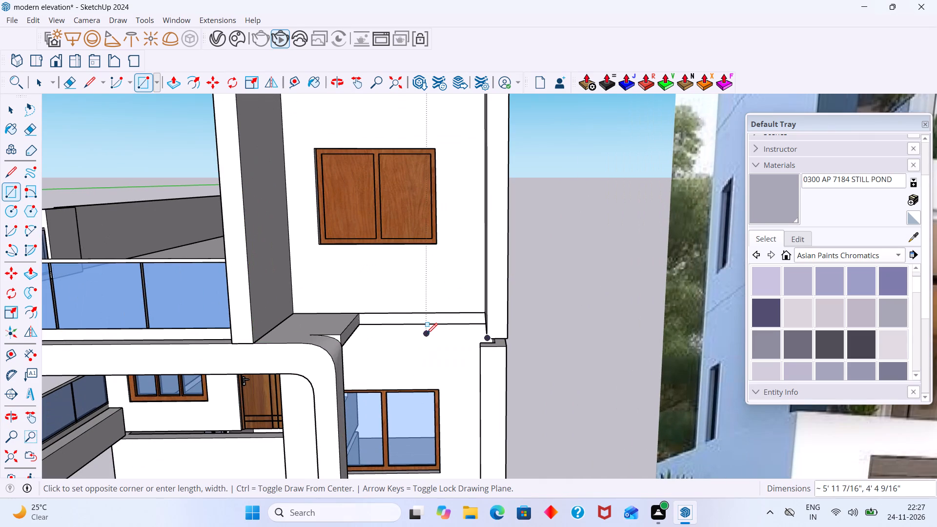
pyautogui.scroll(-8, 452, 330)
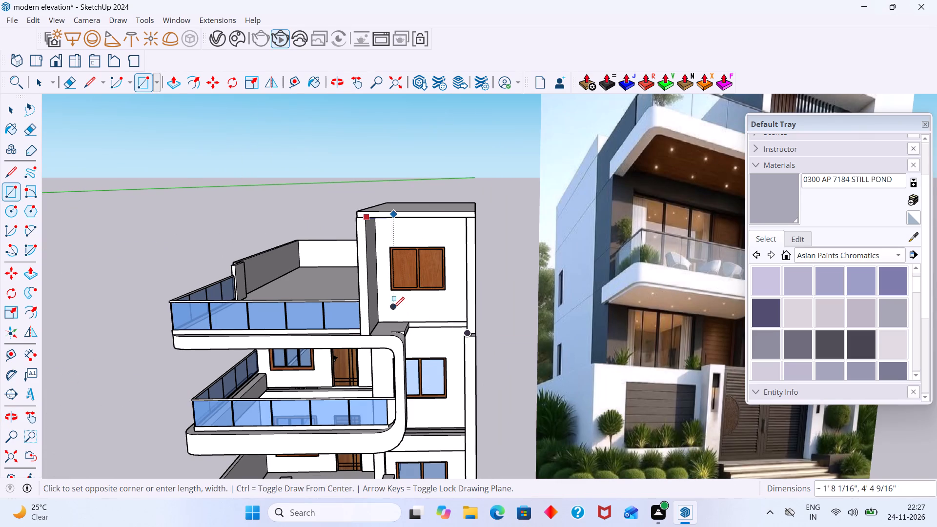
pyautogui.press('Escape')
# Draw an upright rectangle about 8' 3 7/8" by 10' across the front opening of the tower's top floor, corner to opposite corner.
pyautogui.scroll(5, 427, 306)
pyautogui.moveTo(447, 313); pyautogui.dragTo(497, 330, button='middle')
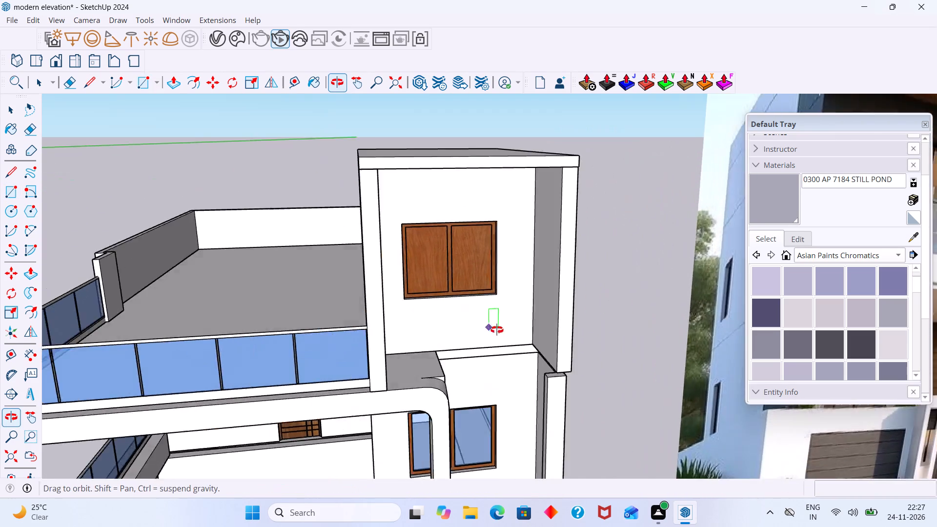
pyautogui.moveTo(497, 330); pyautogui.dragTo(539, 344, button='middle')
pyautogui.scroll(6, 622, 382)
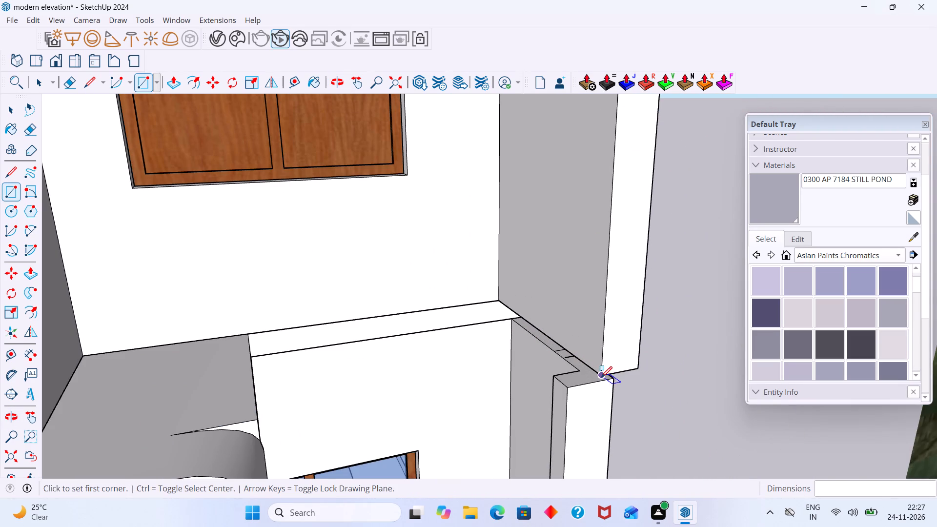
pyautogui.moveTo(601, 377); pyautogui.dragTo(598, 372)
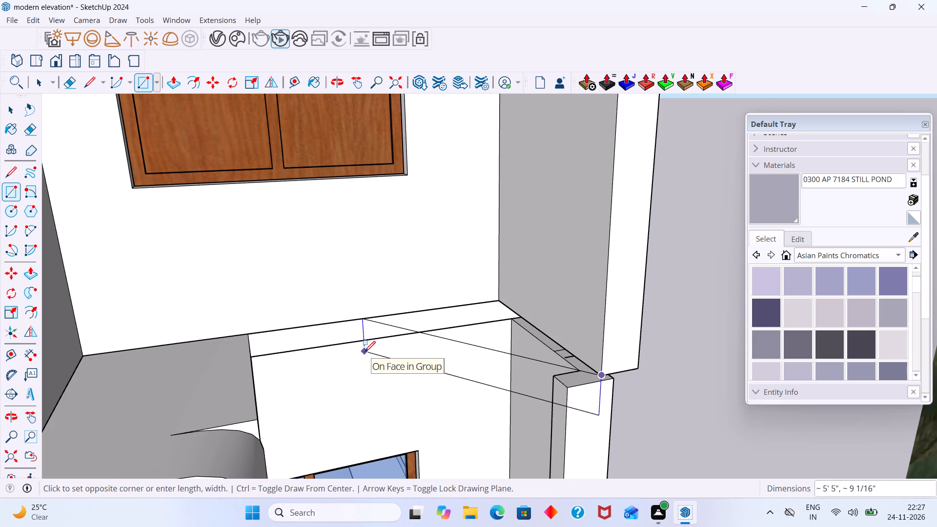
pyautogui.press('Up')
pyautogui.press('Left')
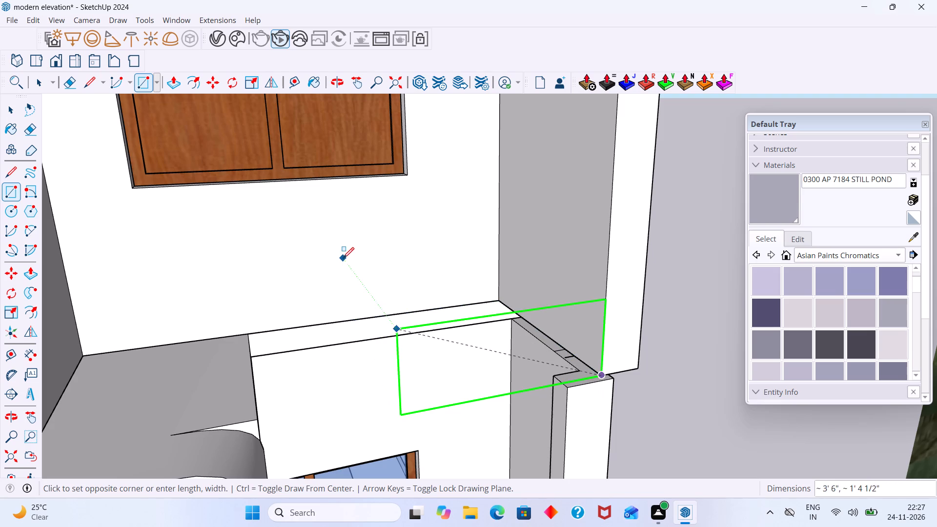
pyautogui.scroll(-20, 297, 213)
pyautogui.scroll(-4, 297, 213)
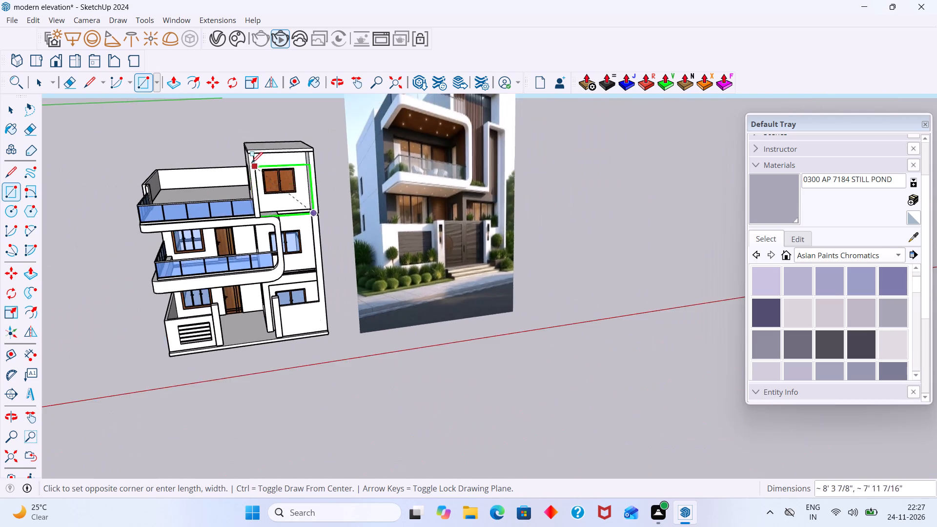
pyautogui.scroll(20, 249, 161)
pyautogui.scroll(6, 249, 161)
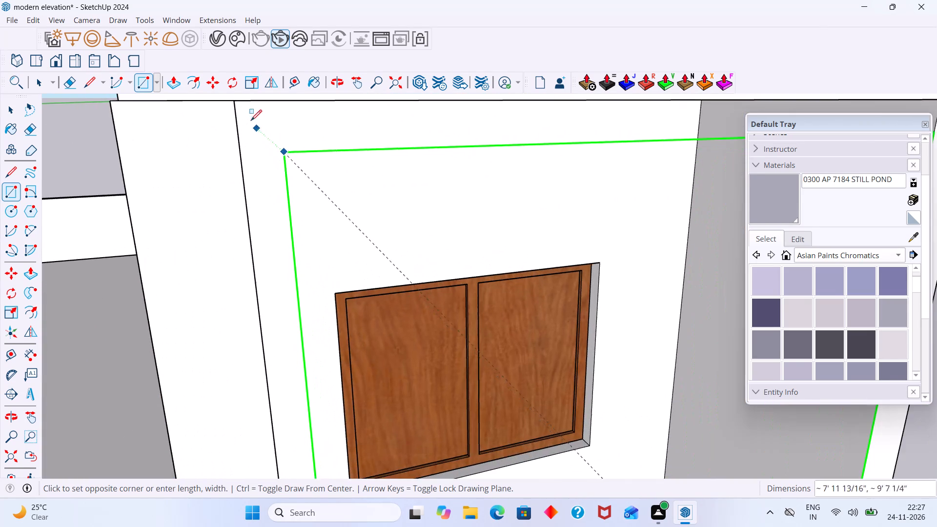
pyautogui.scroll(-3, 244, 111)
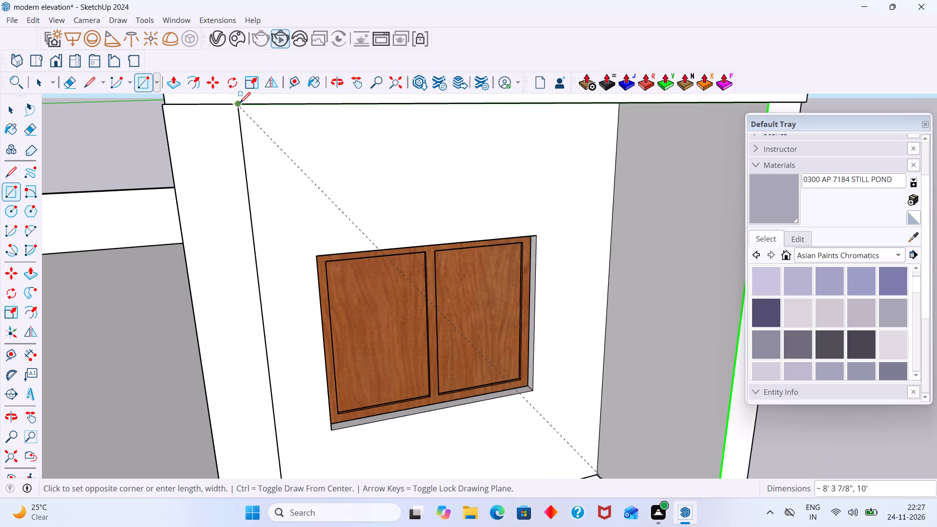
pyautogui.click(239, 102)
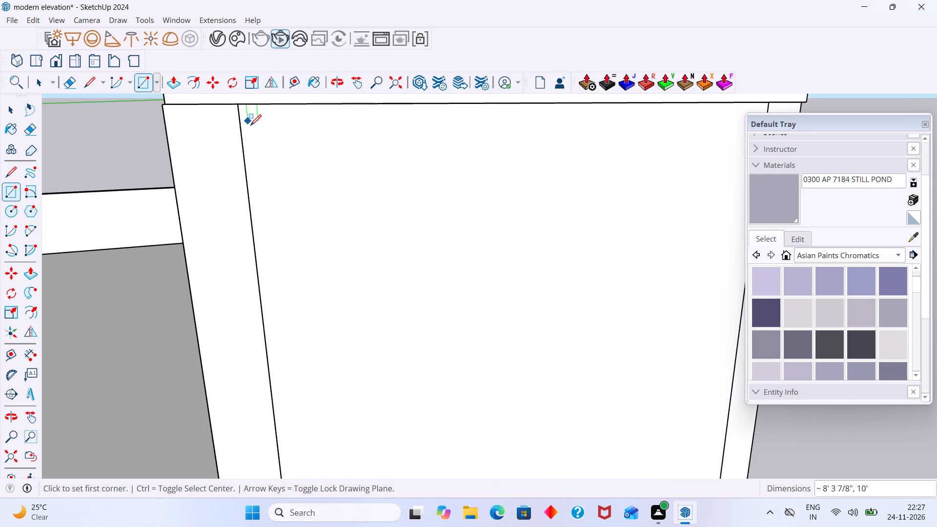
pyautogui.press('space')
# Sample Translucent Glass Blue from the terrace railing and paint the new face across the tower's top opening with it.
pyautogui.scroll(-20, 301, 173)
pyautogui.click(368, 217)
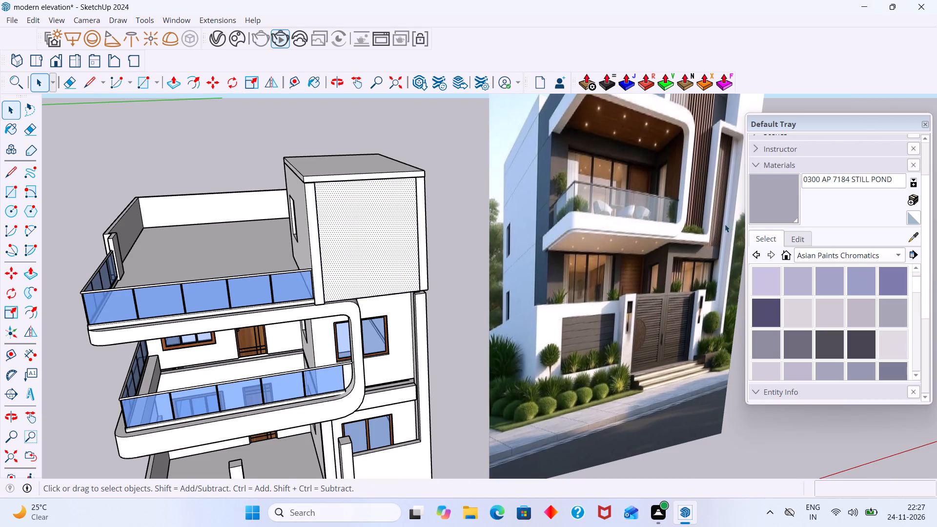
pyautogui.click(916, 236)
pyautogui.click(289, 288)
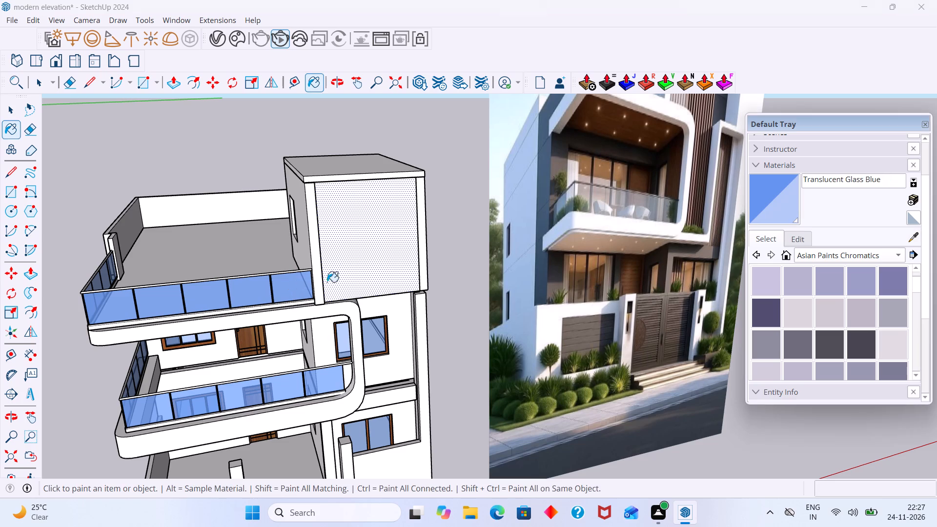
pyautogui.click(351, 259)
pyautogui.press('space')
pyautogui.click(459, 247)
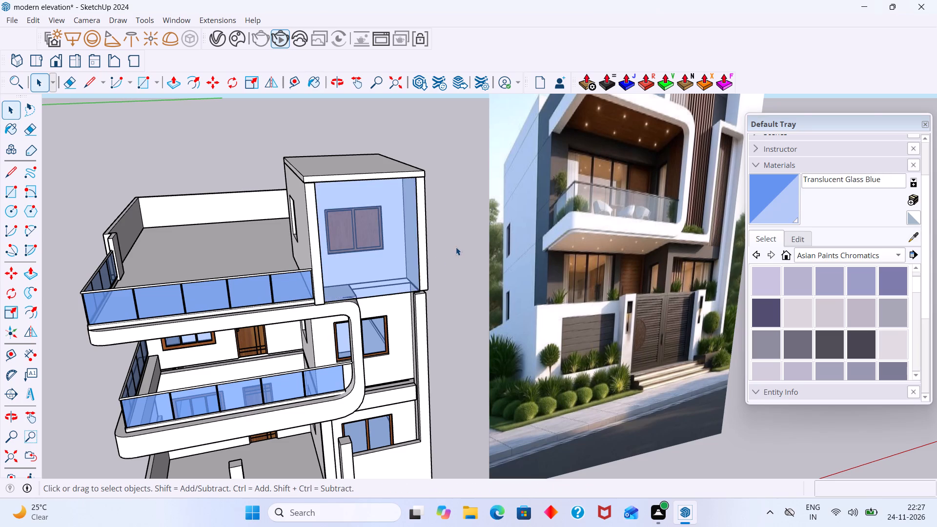
# Push/Pull the glass face in the tower's top opening slightly to give the pane thickness, and clear the selection.
pyautogui.moveTo(444, 246); pyautogui.dragTo(302, 245, button='middle')
pyautogui.scroll(15, 277, 182)
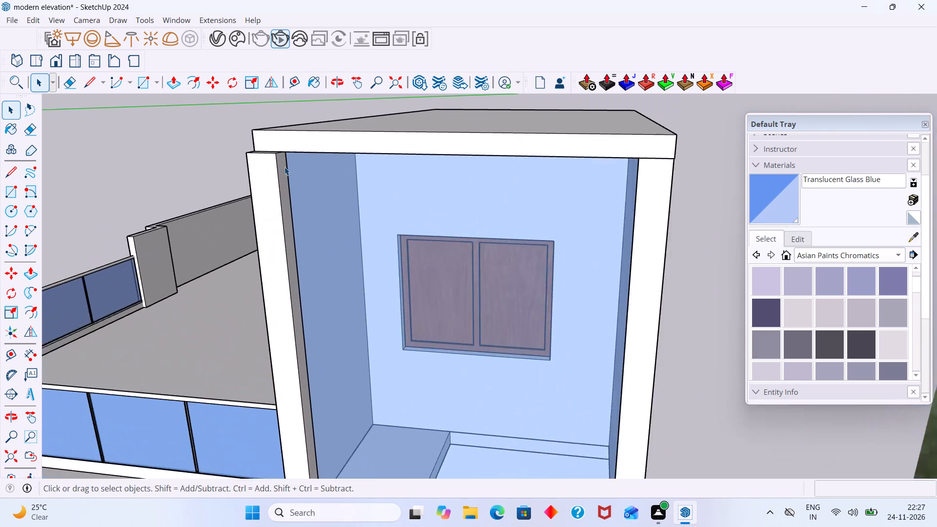
pyautogui.scroll(9, 285, 167)
pyautogui.scroll(-19, 295, 161)
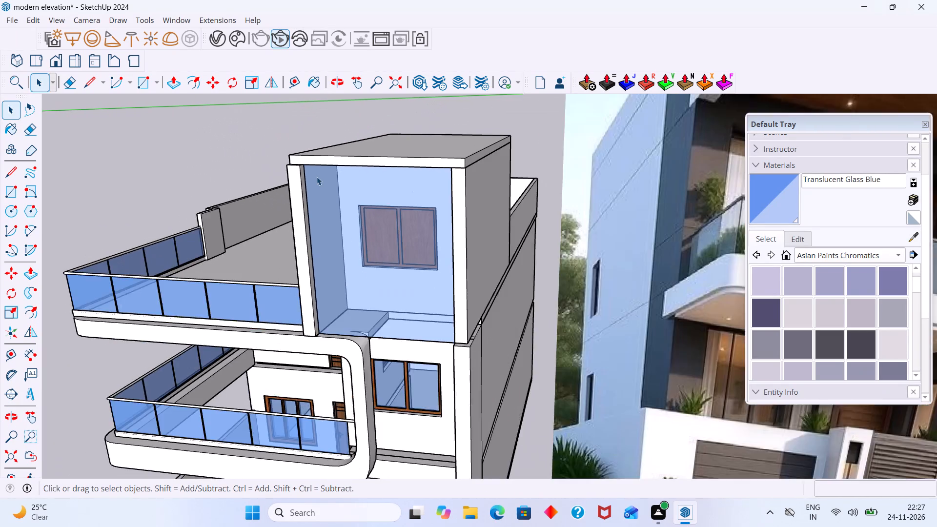
pyautogui.scroll(-7, 317, 177)
pyautogui.scroll(3, 323, 221)
pyautogui.doubleClick(328, 225)
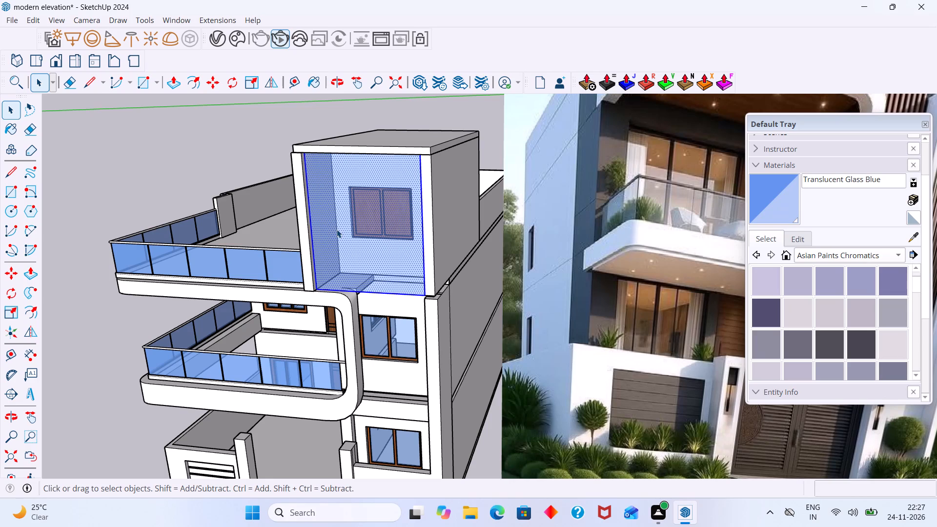
pyautogui.press('p')
pyautogui.click(337, 229)
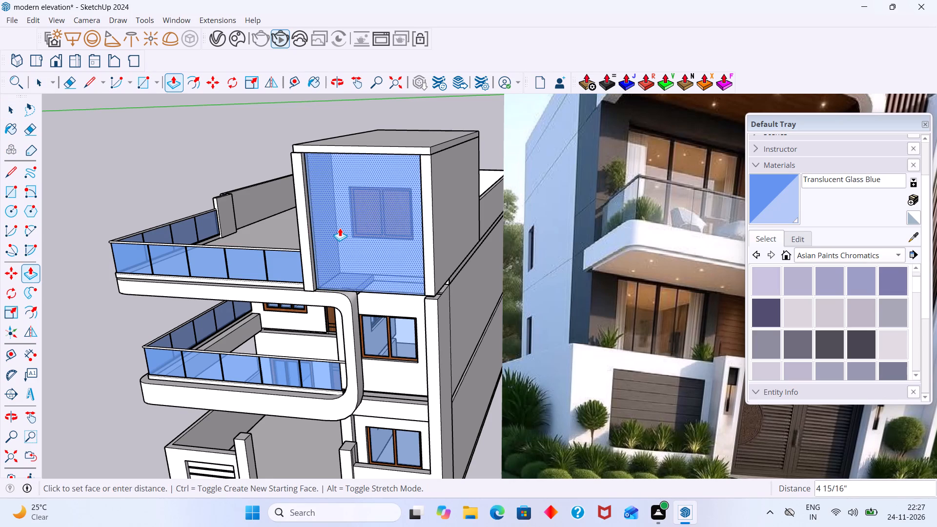
pyautogui.click(340, 228)
pyautogui.press('space')
pyautogui.scroll(-4, 387, 163)
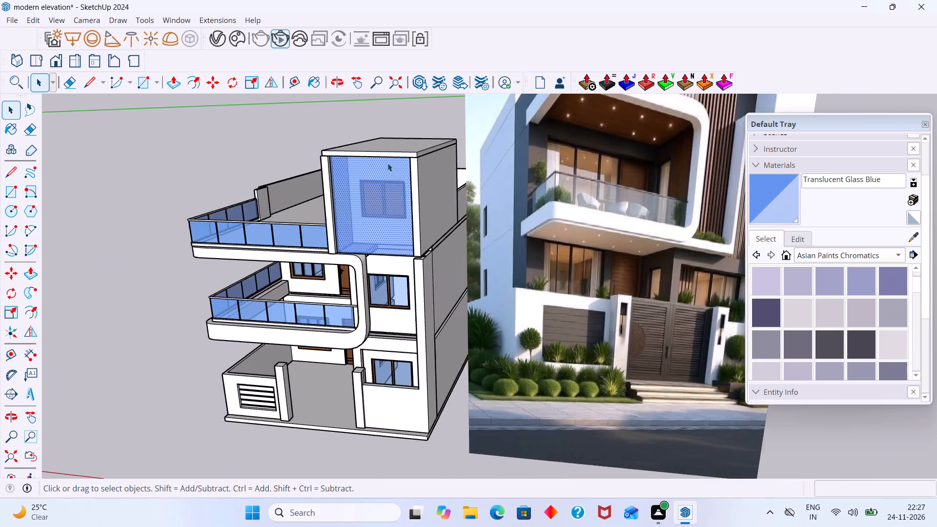
pyautogui.scroll(-5, 387, 163)
pyautogui.click(241, 158)
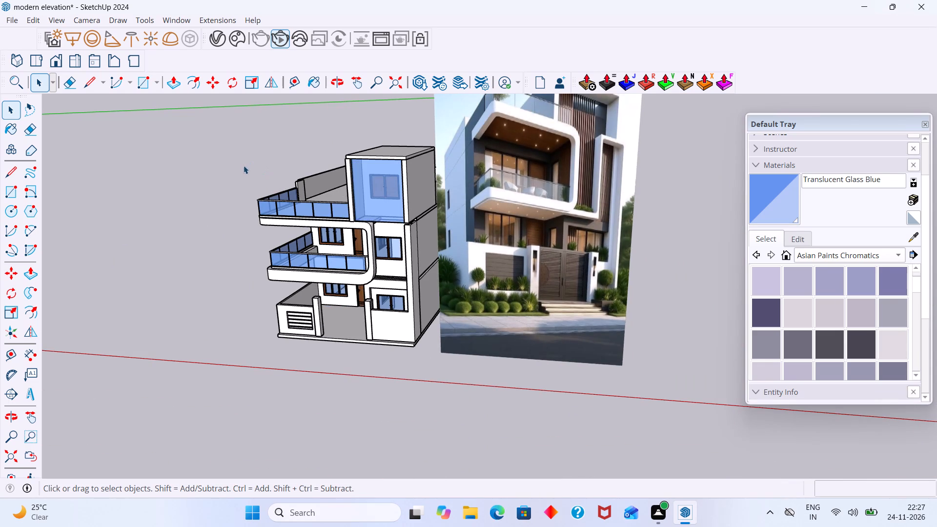
# Examine the glazed tower and front facade beside the reference image from several angles.
pyautogui.scroll(-5, 246, 165)
pyautogui.moveTo(268, 369); pyautogui.dragTo(269, 365)
pyautogui.moveTo(327, 293); pyautogui.dragTo(429, 277, button='middle')
pyautogui.scroll(1, 367, 210)
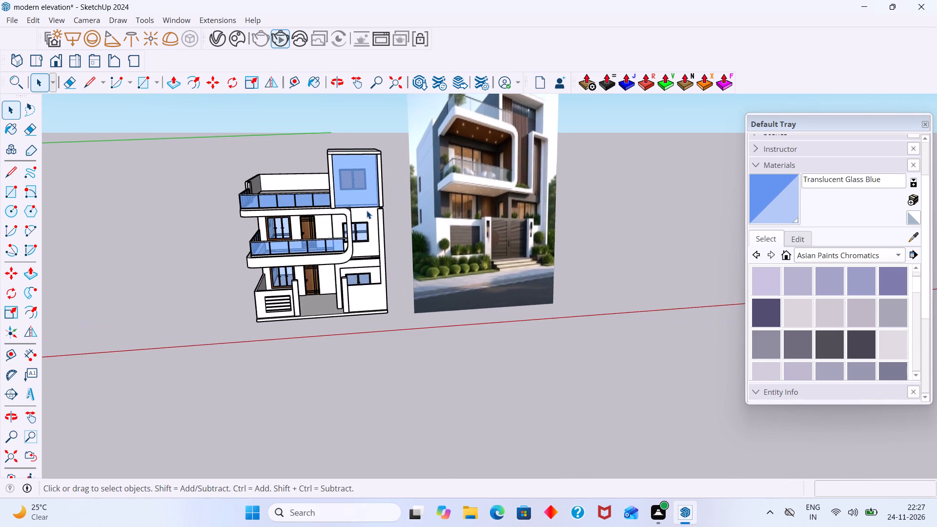
pyautogui.scroll(-2, 367, 210)
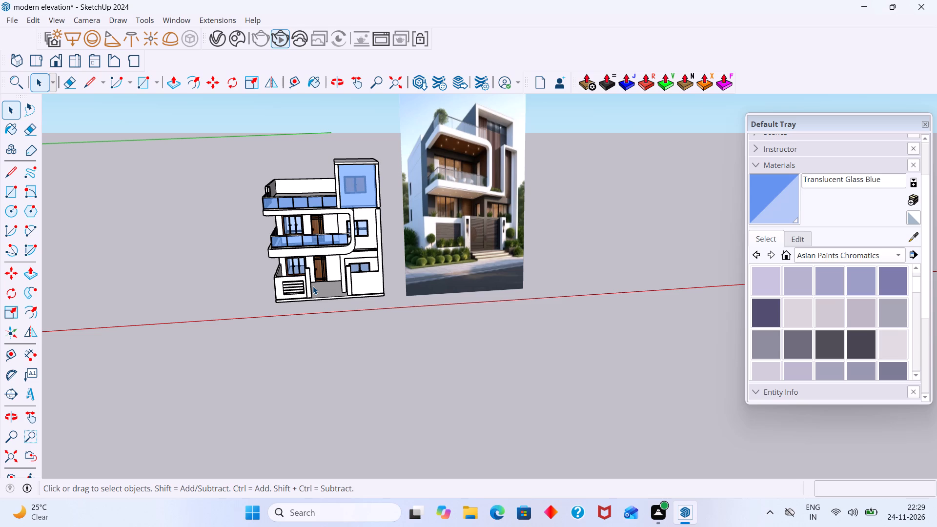
pyautogui.moveTo(330, 298); pyautogui.dragTo(273, 305, button='middle')
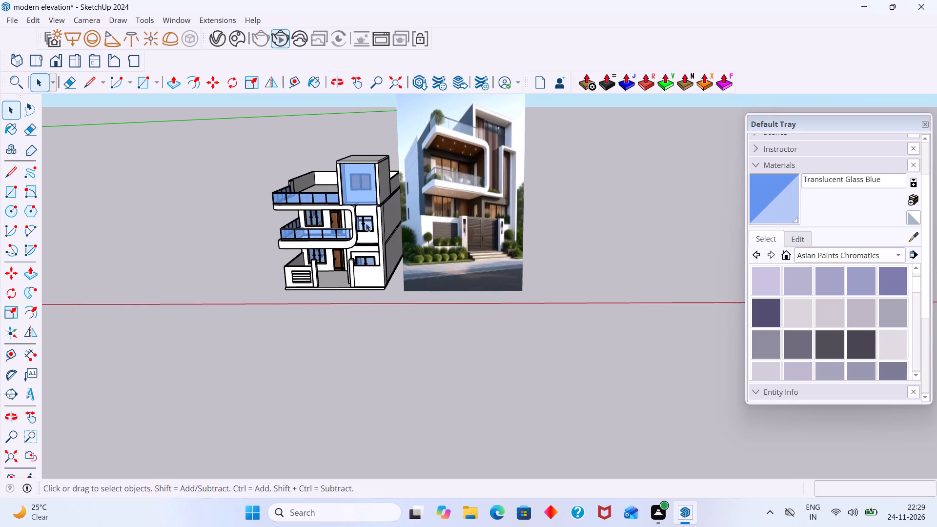
pyautogui.scroll(8, 367, 217)
pyautogui.scroll(-1, 390, 203)
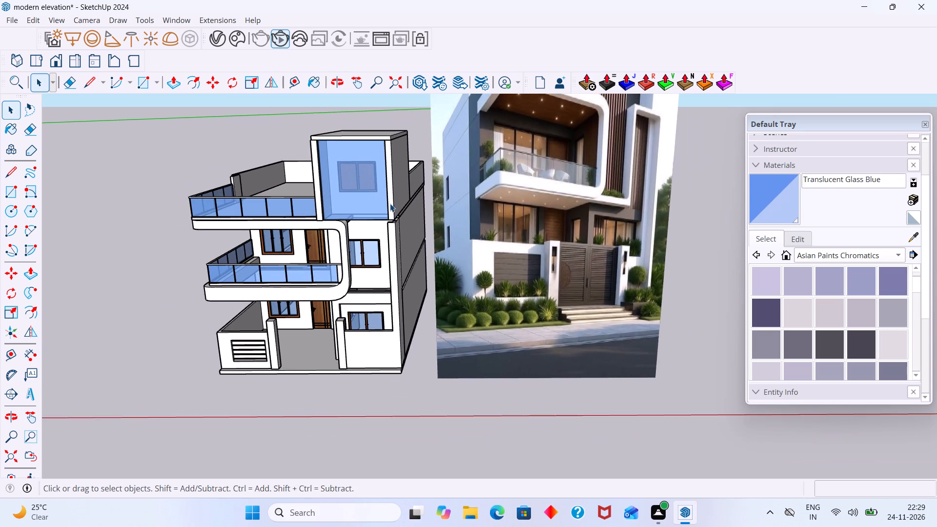
pyautogui.scroll(-2, 390, 203)
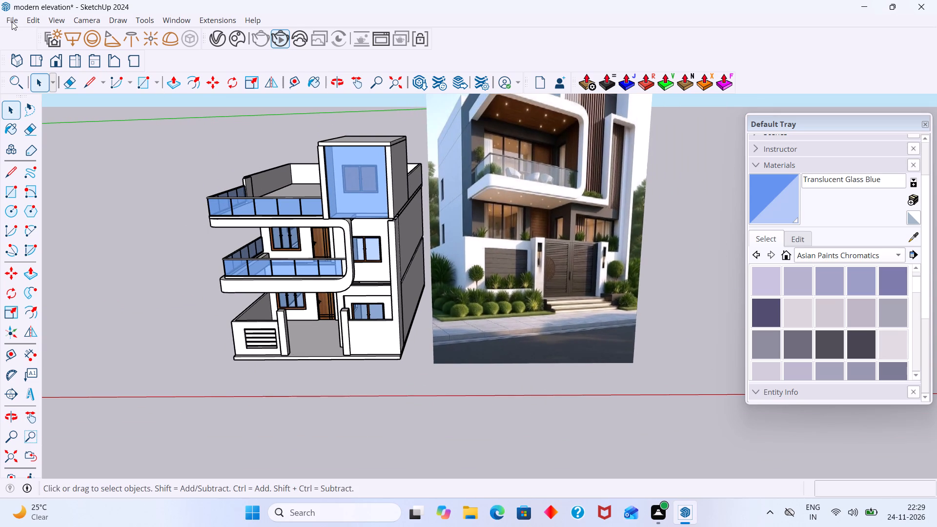
# Unhide all hidden objects to bring back the tower's slats and the narrow rounded frame.
pyautogui.click(12, 21)
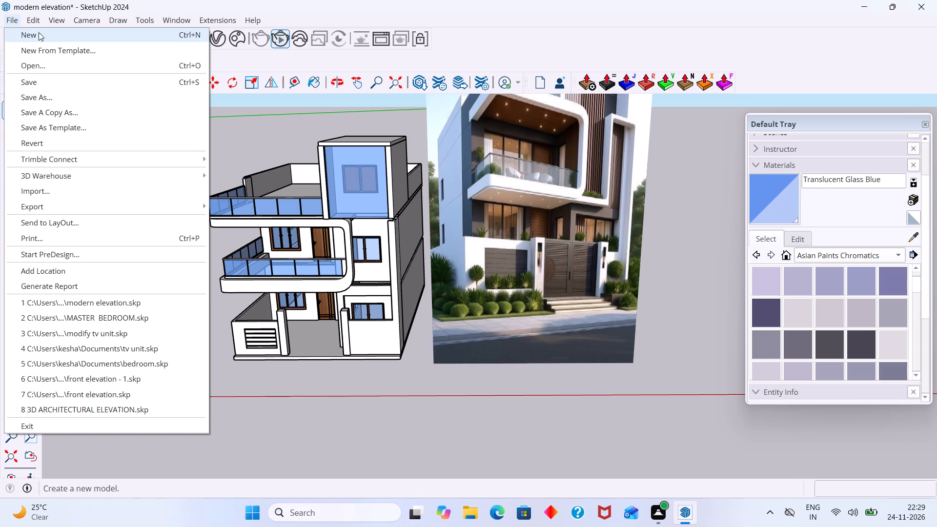
pyautogui.click(35, 26)
pyautogui.click(35, 20)
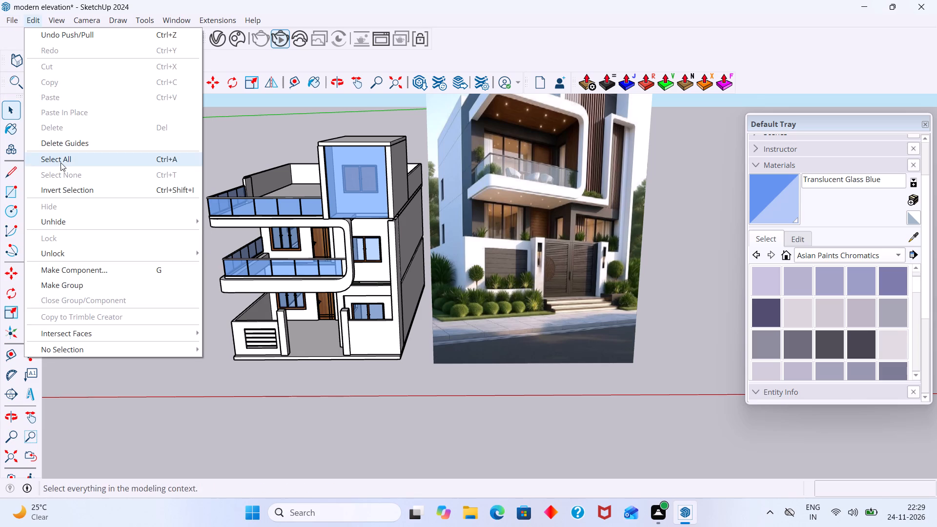
pyautogui.click(63, 222)
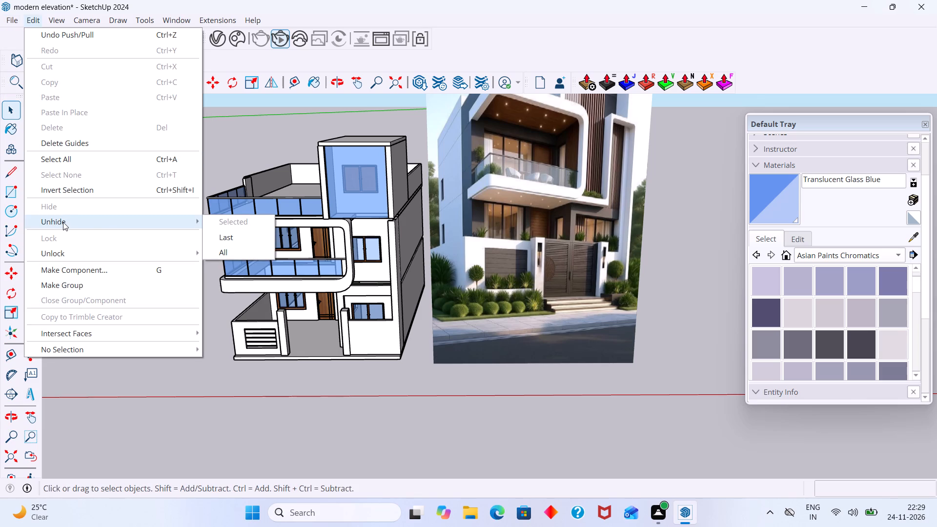
pyautogui.click(223, 255)
# Delete the front face and bounding edges of the thickened glass pane in the tower's top opening, keeping its rear face.
pyautogui.scroll(2, 404, 223)
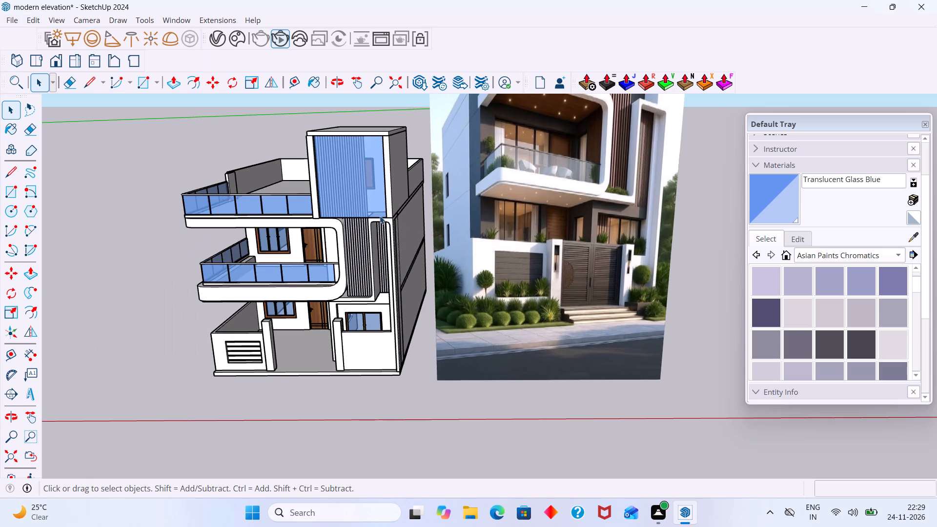
pyautogui.scroll(2, 380, 216)
pyautogui.moveTo(363, 200); pyautogui.dragTo(536, 182, button='middle')
pyautogui.moveTo(470, 178); pyautogui.dragTo(322, 181, button='middle')
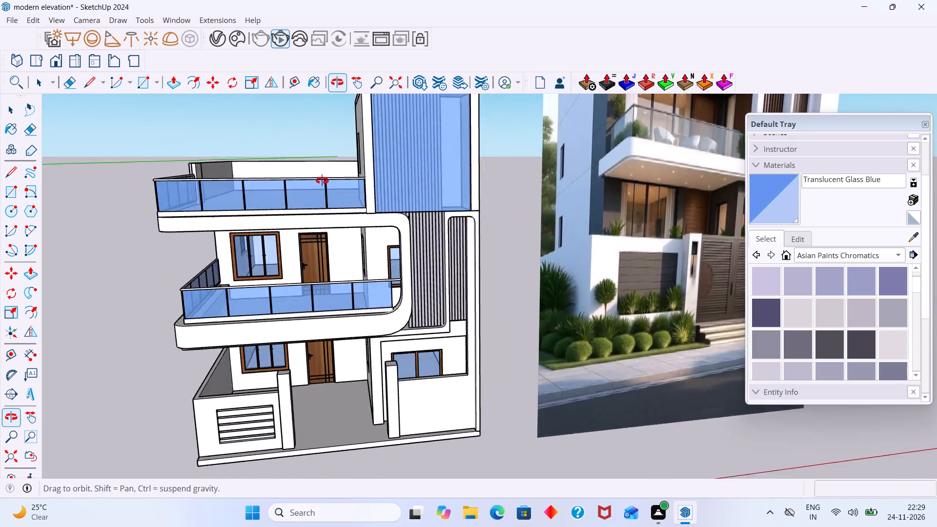
pyautogui.moveTo(322, 181); pyautogui.dragTo(230, 186, button='middle')
pyautogui.scroll(1, 230, 186)
pyautogui.scroll(3, 332, 185)
pyautogui.scroll(6, 418, 191)
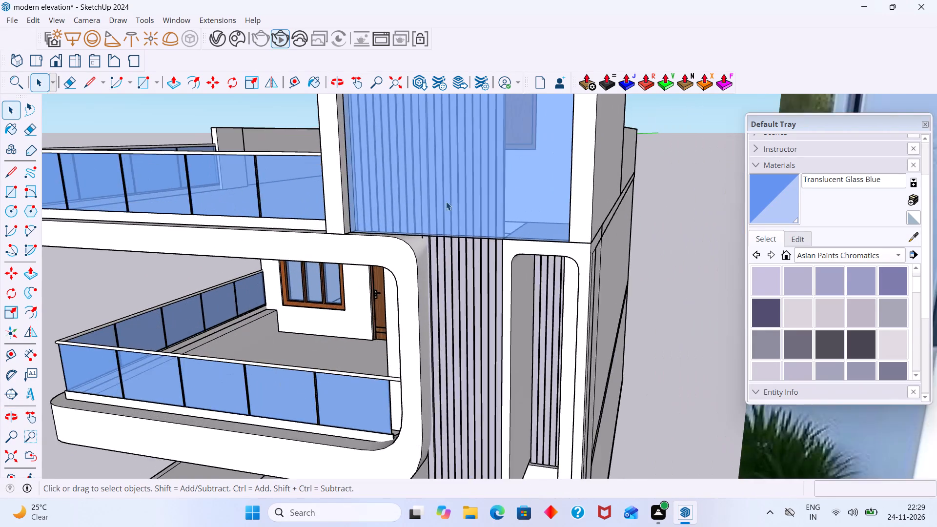
pyautogui.scroll(9, 446, 202)
pyautogui.scroll(5, 339, 240)
pyautogui.click(339, 255)
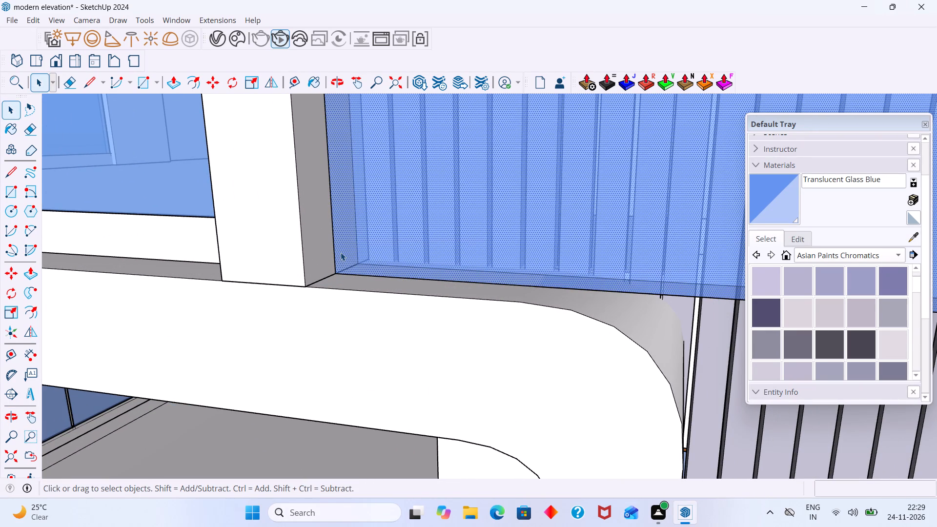
pyautogui.doubleClick(341, 252)
pyautogui.press('m')
pyautogui.click(336, 274)
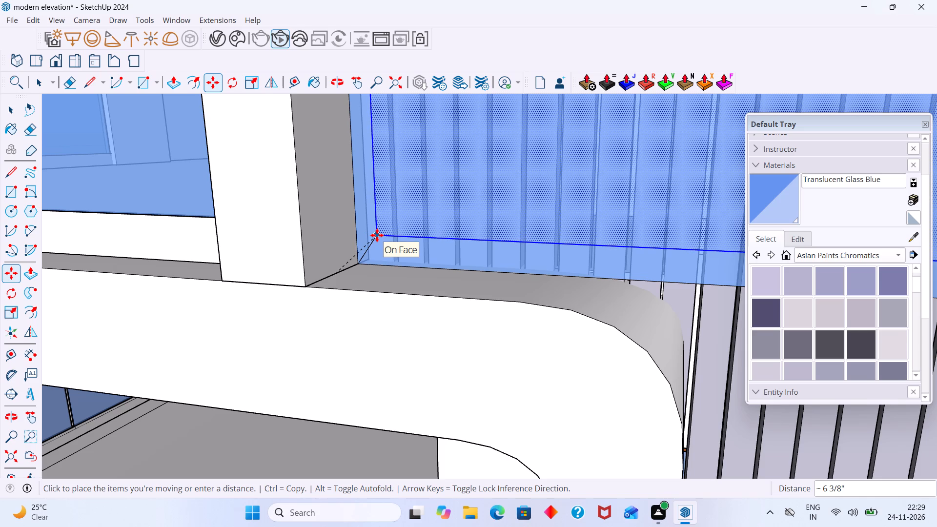
pyautogui.press('Escape')
pyautogui.press('space')
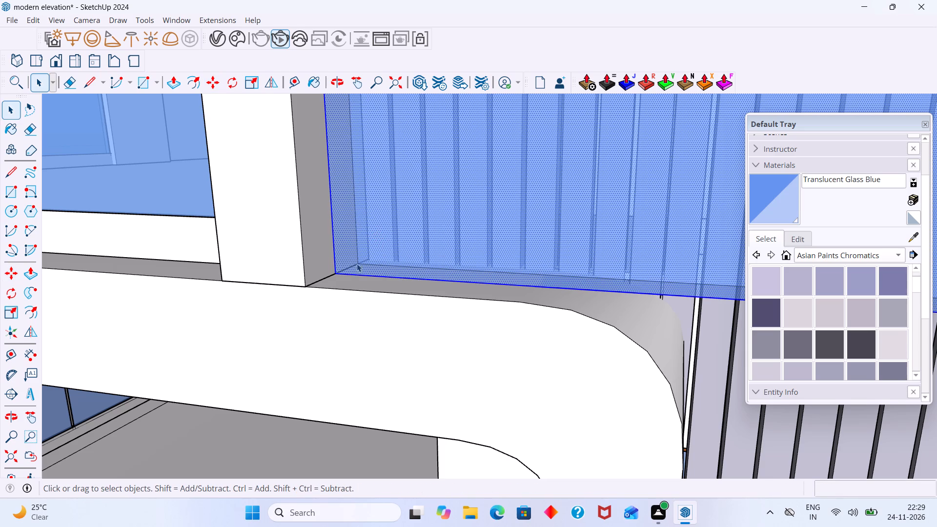
pyautogui.press('Delete')
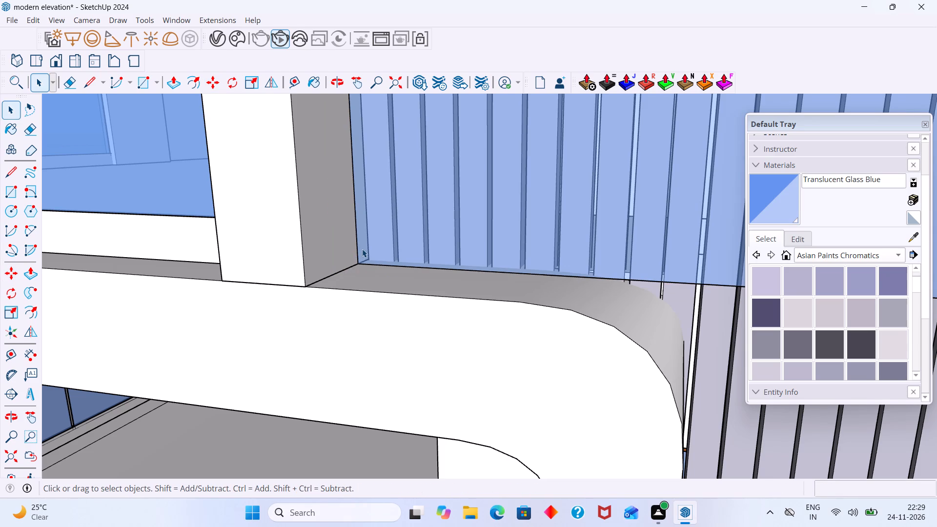
# Move the remaining glass face with its edges about 6 5/8" back into the tower so it sits behind the vertical slats.
pyautogui.click(362, 248)
pyautogui.doubleClick(362, 248)
pyautogui.press('m')
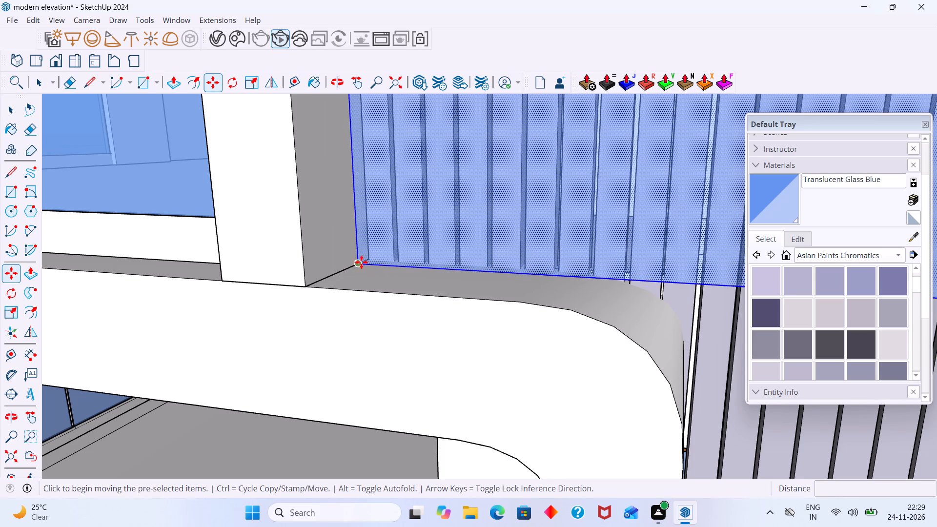
pyautogui.click(358, 264)
pyautogui.scroll(4, 382, 245)
pyautogui.moveTo(382, 244); pyautogui.dragTo(365, 279, button='middle')
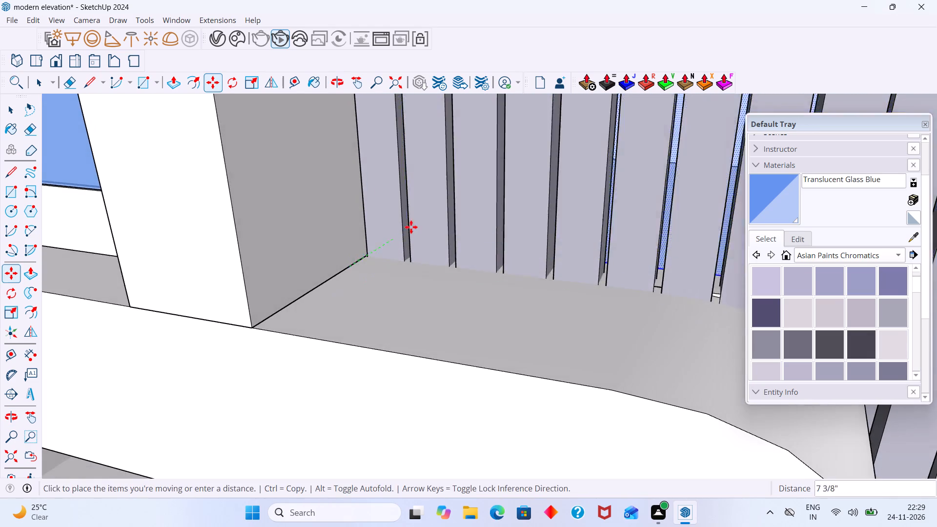
pyautogui.scroll(1, 422, 216)
pyautogui.scroll(-3, 423, 216)
pyautogui.moveTo(428, 207); pyautogui.dragTo(349, 185, button='middle')
pyautogui.scroll(-16, 511, 196)
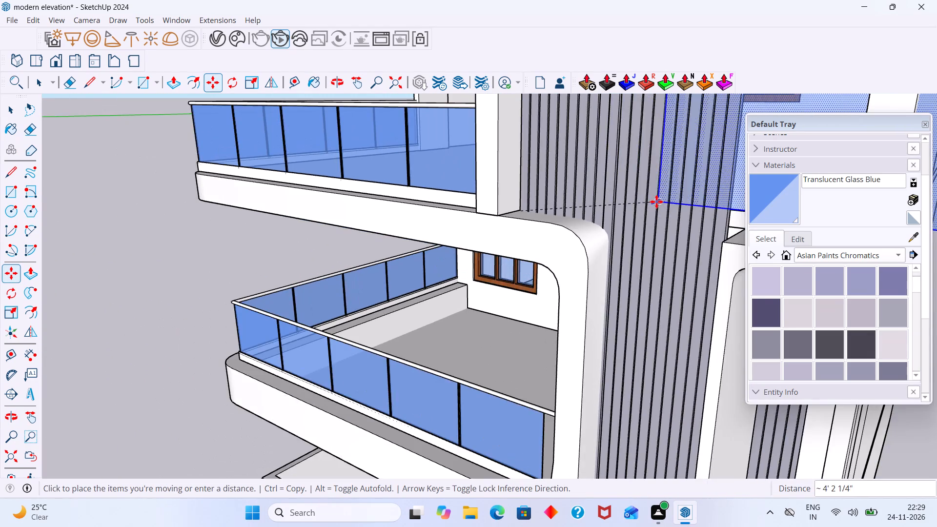
pyautogui.moveTo(657, 202); pyautogui.dragTo(508, 200, button='middle')
pyautogui.scroll(13, 596, 198)
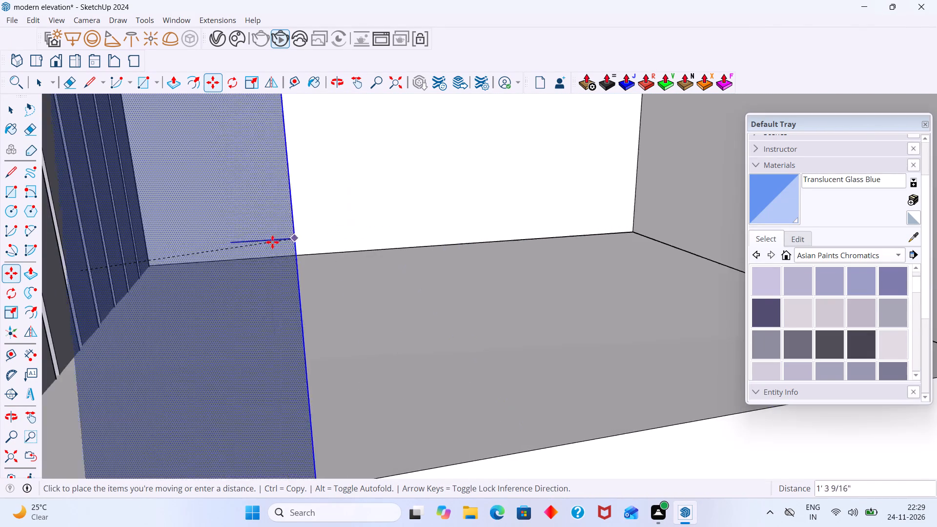
pyautogui.moveTo(230, 241); pyautogui.dragTo(290, 256, button='middle')
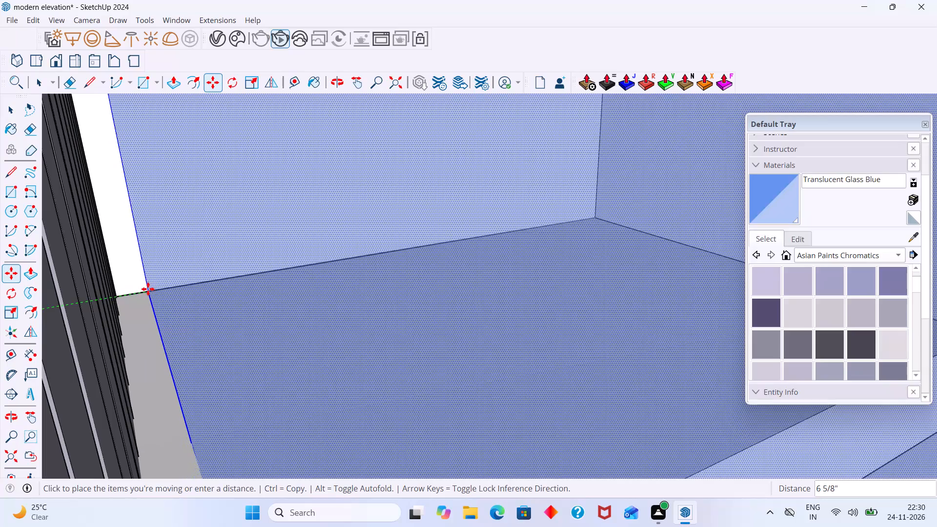
pyautogui.click(148, 289)
pyautogui.press('space')
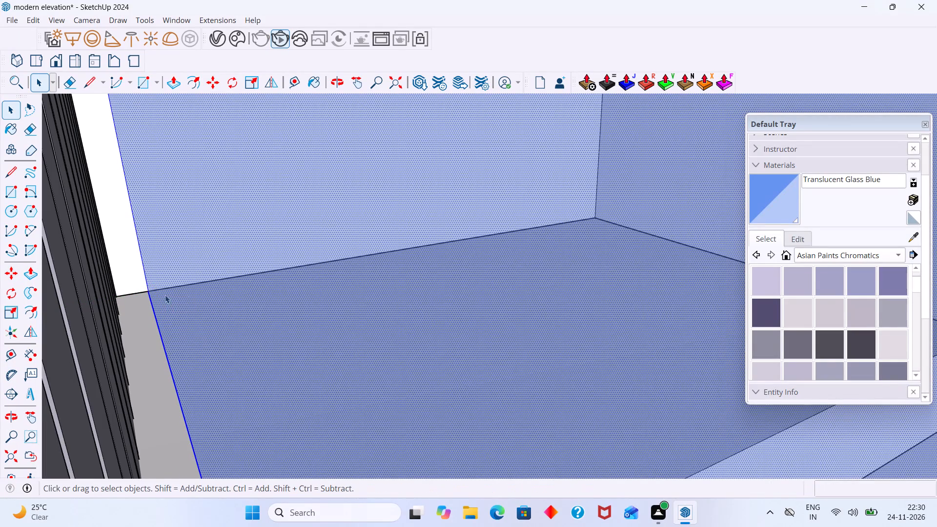
# Clear the selection and check the glass behind the slats from the front of the house against the reference image.
pyautogui.scroll(-20, 215, 294)
pyautogui.scroll(-20, 215, 294)
pyautogui.scroll(-13, 215, 294)
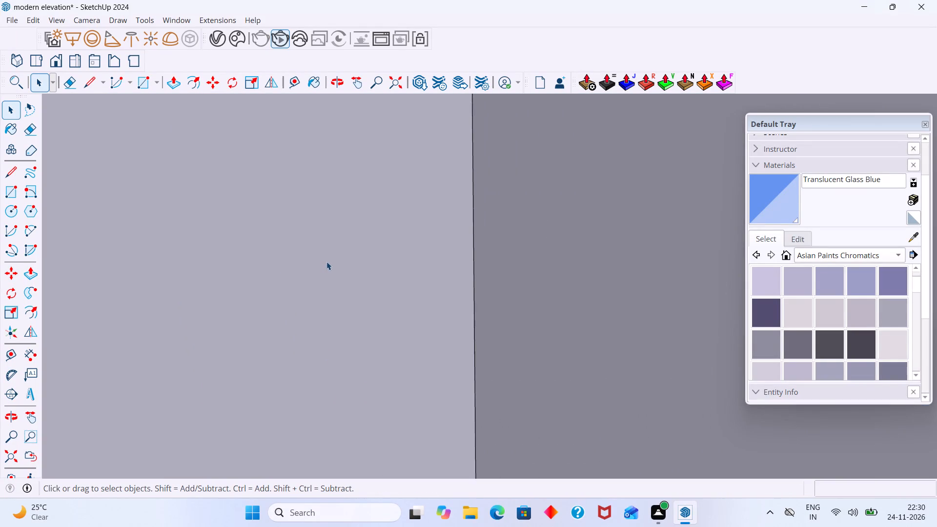
pyautogui.scroll(-17, 326, 262)
pyautogui.click(395, 81)
pyautogui.scroll(-4, 367, 161)
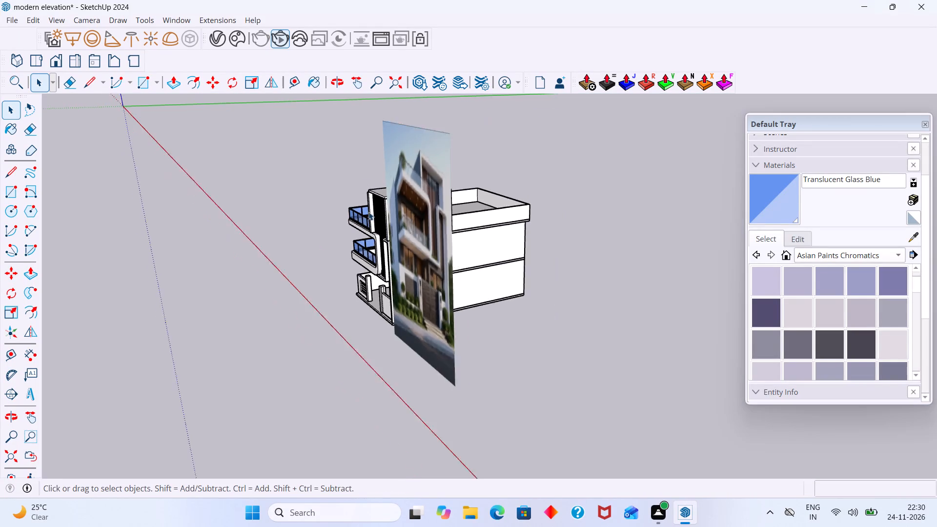
pyautogui.scroll(-4, 368, 212)
pyautogui.moveTo(376, 248); pyautogui.dragTo(627, 228, button='middle')
pyautogui.scroll(6, 566, 241)
pyautogui.click(658, 159)
pyautogui.scroll(1, 302, 259)
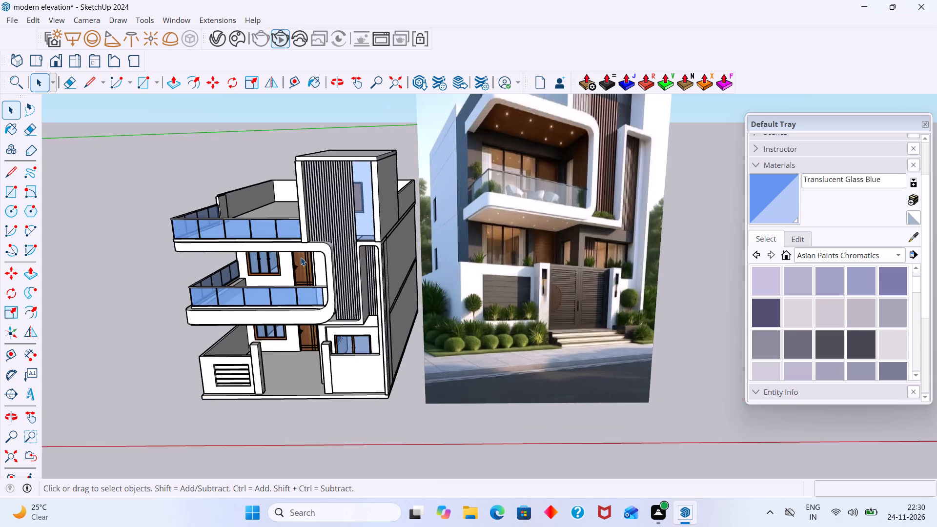
pyautogui.scroll(10, 301, 257)
pyautogui.scroll(4, 409, 162)
pyautogui.scroll(-9, 406, 162)
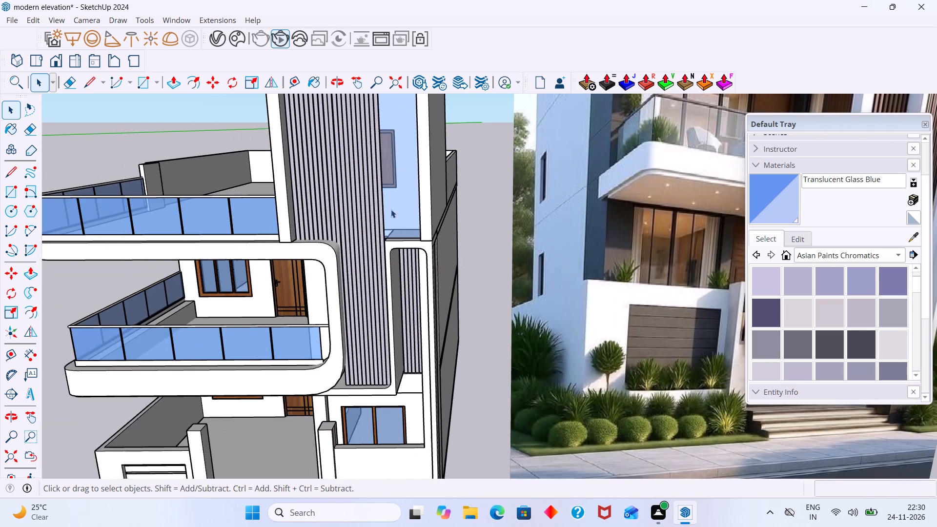
pyautogui.moveTo(391, 211); pyautogui.dragTo(421, 233, button='middle')
pyautogui.scroll(3, 421, 233)
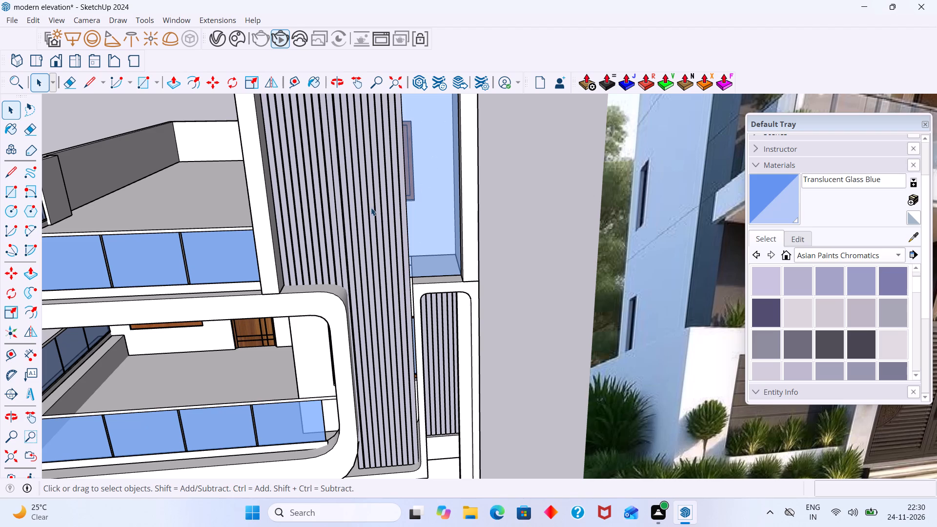
# Push/Pull the glass face behind the slats about 1 3/16" to give the pane thickness.
pyautogui.moveTo(389, 214); pyautogui.dragTo(267, 229, button='middle')
pyautogui.moveTo(331, 265); pyautogui.dragTo(341, 266, button='middle')
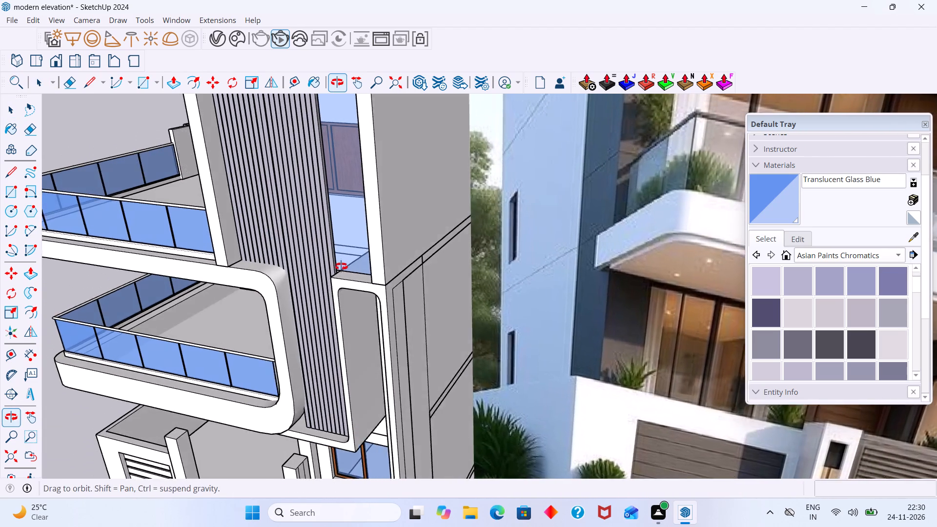
pyautogui.moveTo(341, 266); pyautogui.dragTo(367, 272, button='middle')
pyautogui.scroll(11, 367, 277)
pyautogui.doubleClick(379, 273)
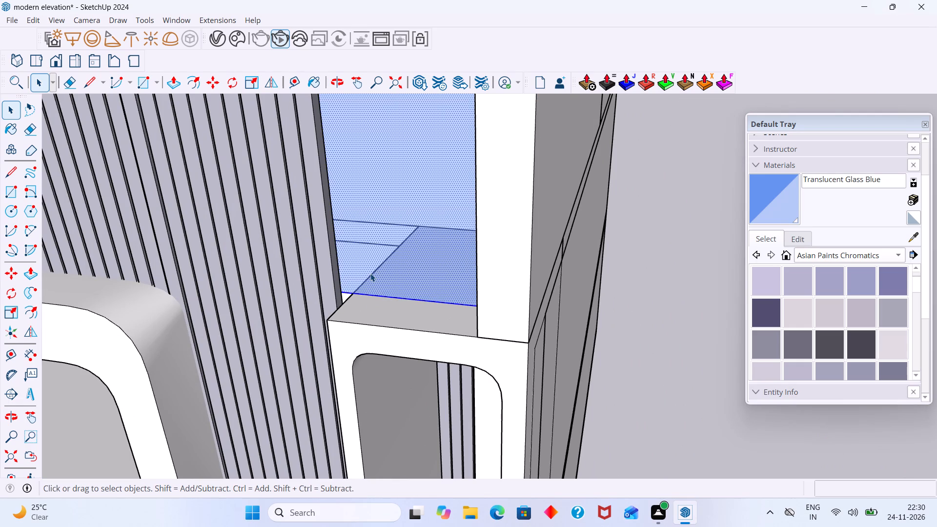
pyautogui.press('p')
pyautogui.click(370, 274)
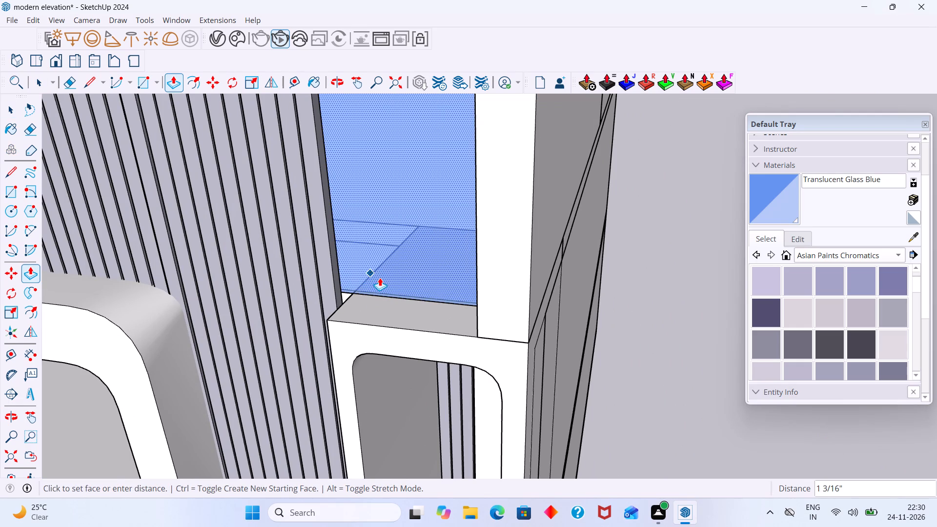
pyautogui.click(380, 278)
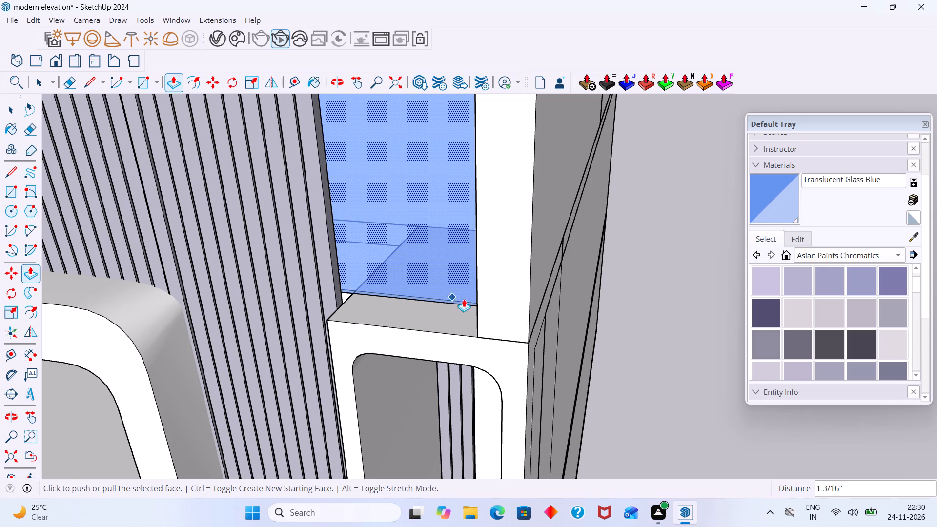
pyautogui.scroll(-7, 471, 298)
pyautogui.press('space')
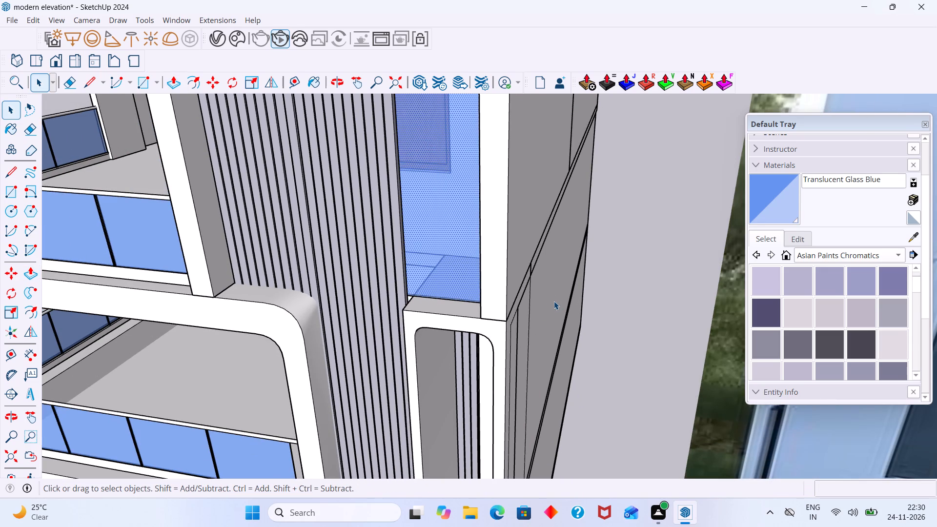
# Make the whole connected glass pane behind the tower's slats a group and clear the selection.
pyautogui.moveTo(460, 278); pyautogui.dragTo(498, 263, button='middle')
pyautogui.scroll(2, 486, 266)
pyautogui.doubleClick(484, 265)
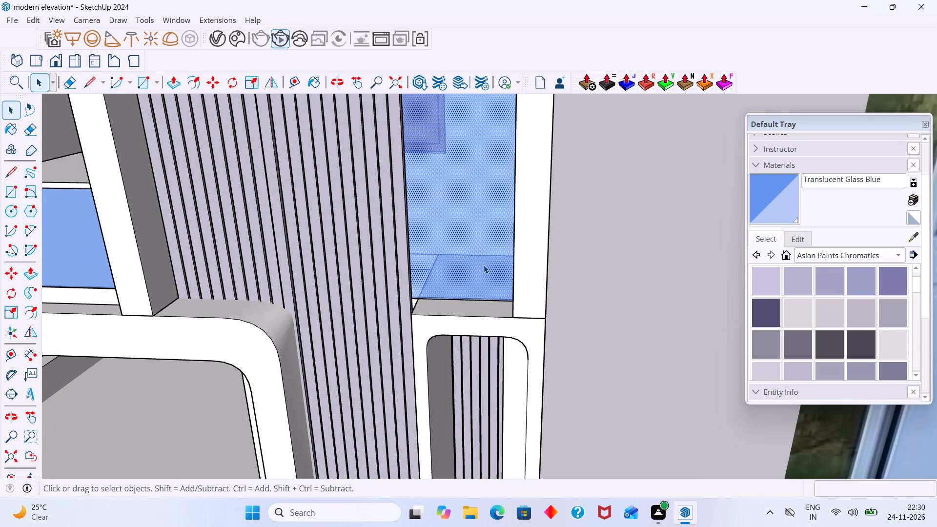
pyautogui.moveTo(476, 258); pyautogui.dragTo(411, 277, button='middle')
pyautogui.scroll(6, 412, 275)
pyautogui.tripleClick(414, 275)
pyautogui.rightClick(415, 275)
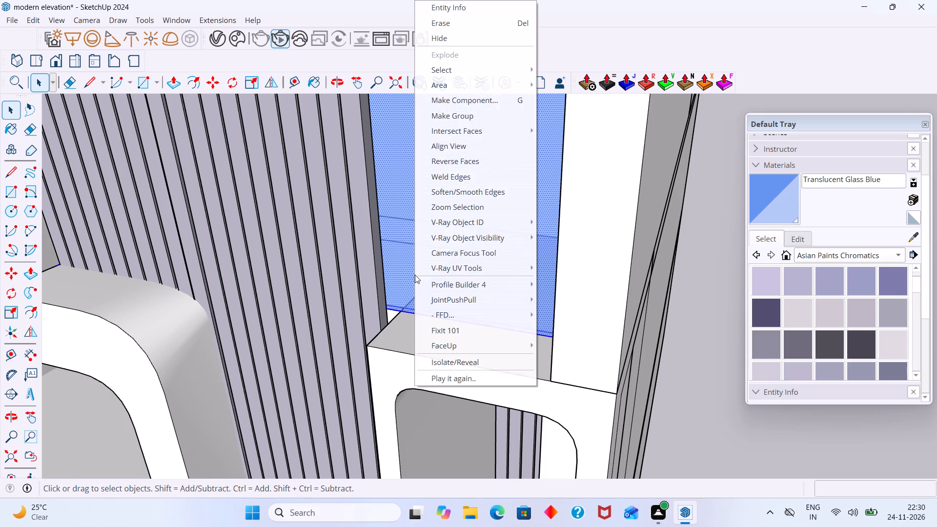
pyautogui.click(458, 112)
pyautogui.scroll(-8, 574, 189)
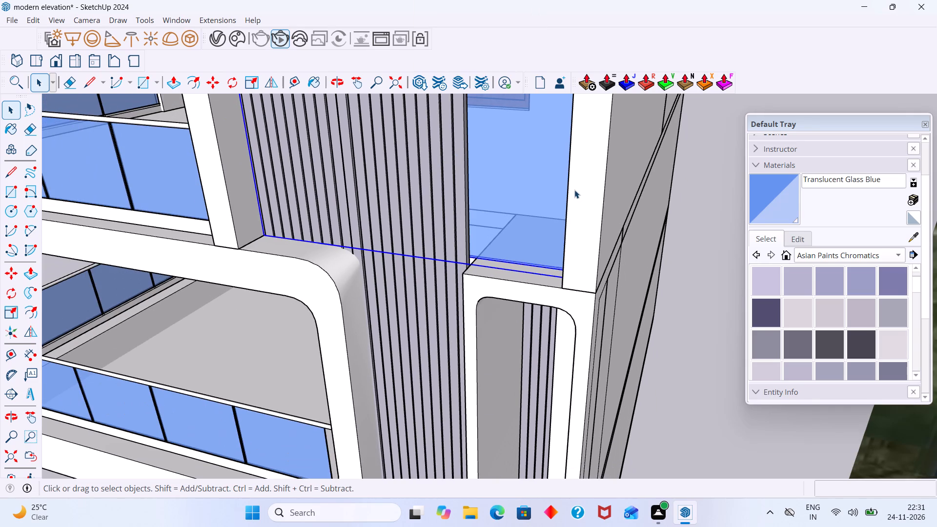
pyautogui.click(693, 257)
pyautogui.scroll(-13, 516, 254)
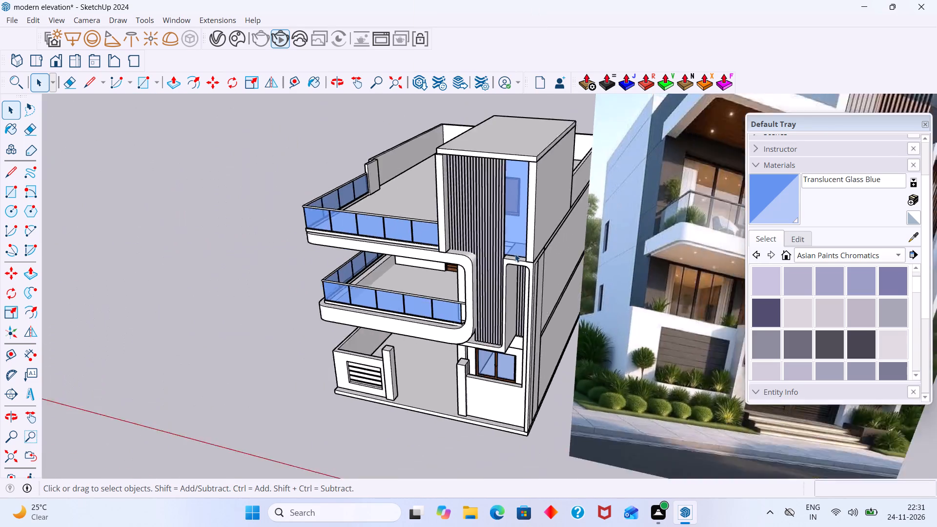
# Clear the selection and compare the house with the reference image from the front and side, including the tower, slats and balconies.
pyautogui.scroll(-10, 515, 254)
pyautogui.click(460, 425)
pyautogui.moveTo(461, 389); pyautogui.dragTo(527, 309, button='middle')
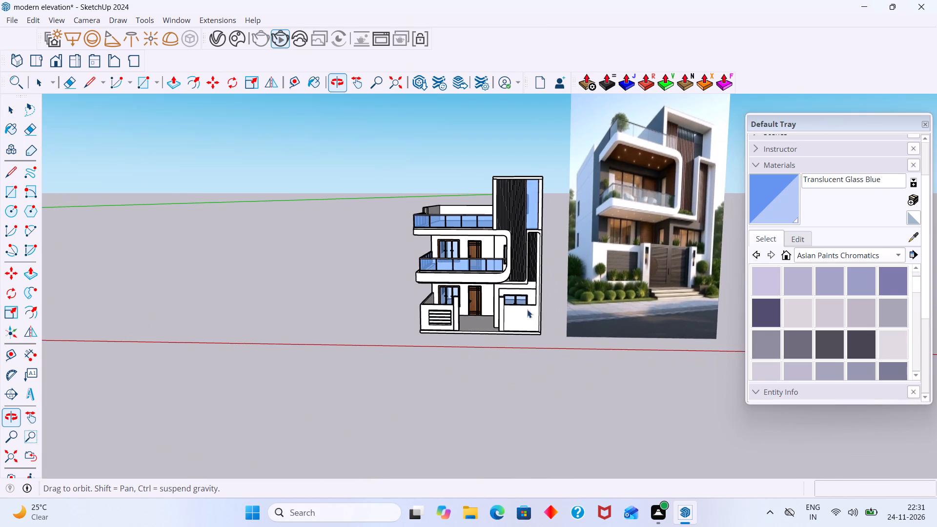
pyautogui.moveTo(527, 309); pyautogui.dragTo(526, 314, button='middle')
pyautogui.scroll(5, 533, 262)
pyautogui.moveTo(514, 196); pyautogui.dragTo(502, 199, button='middle')
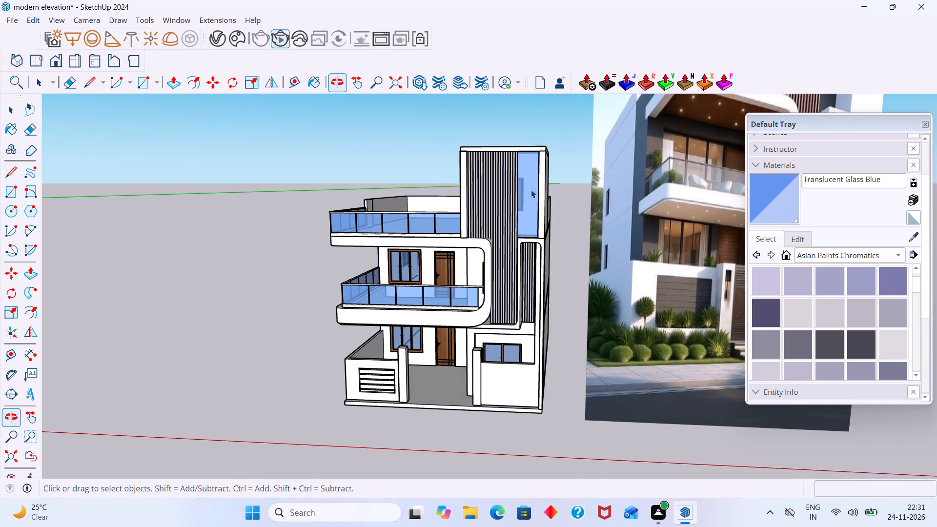
pyautogui.scroll(2, 538, 184)
pyautogui.scroll(-11, 538, 184)
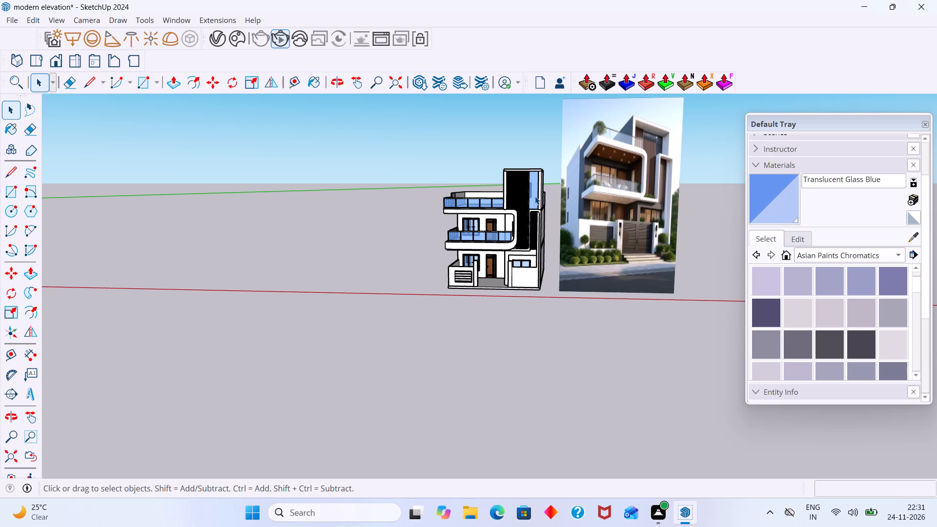
pyautogui.scroll(5, 562, 262)
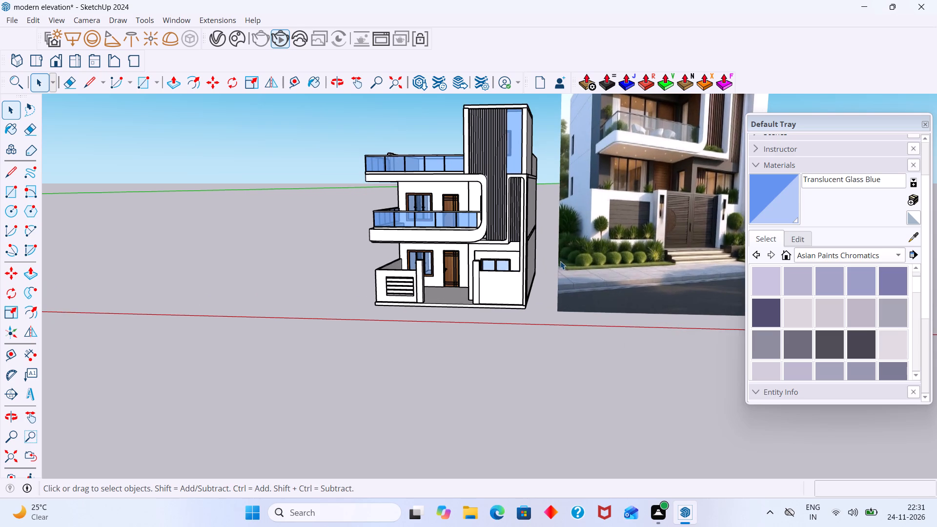
pyautogui.moveTo(486, 278); pyautogui.dragTo(457, 317, button='middle')
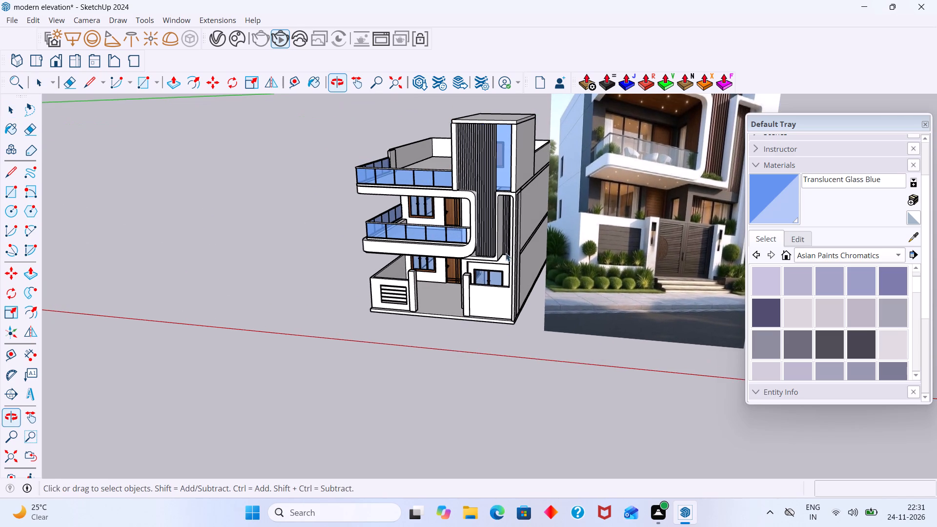
pyautogui.scroll(-3, 519, 228)
pyautogui.moveTo(496, 250); pyautogui.dragTo(488, 233, button='middle')
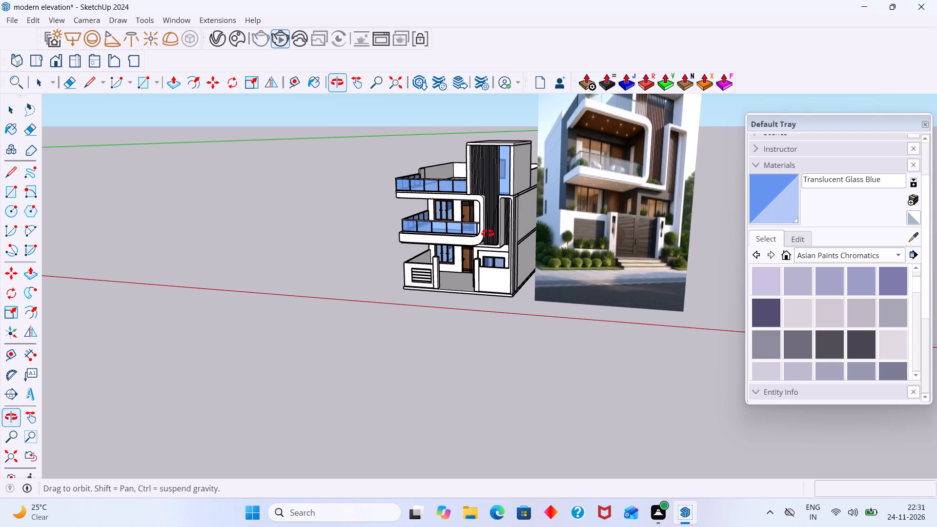
pyautogui.moveTo(488, 233); pyautogui.dragTo(490, 233, button='middle')
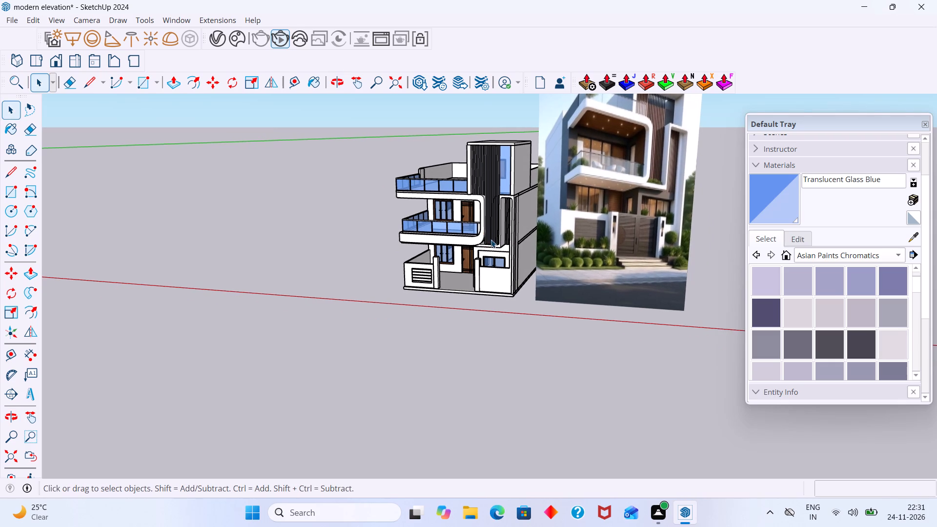
pyautogui.scroll(5, 479, 253)
pyautogui.scroll(-6, 447, 279)
pyautogui.moveTo(448, 276); pyautogui.dragTo(449, 276, button='middle')
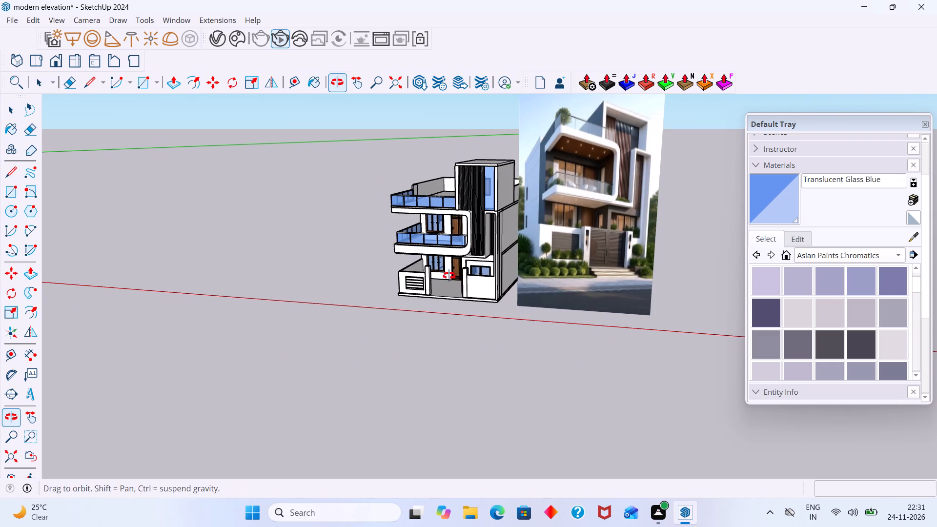
pyautogui.moveTo(449, 276); pyautogui.dragTo(459, 274, button='middle')
pyautogui.scroll(15, 602, 204)
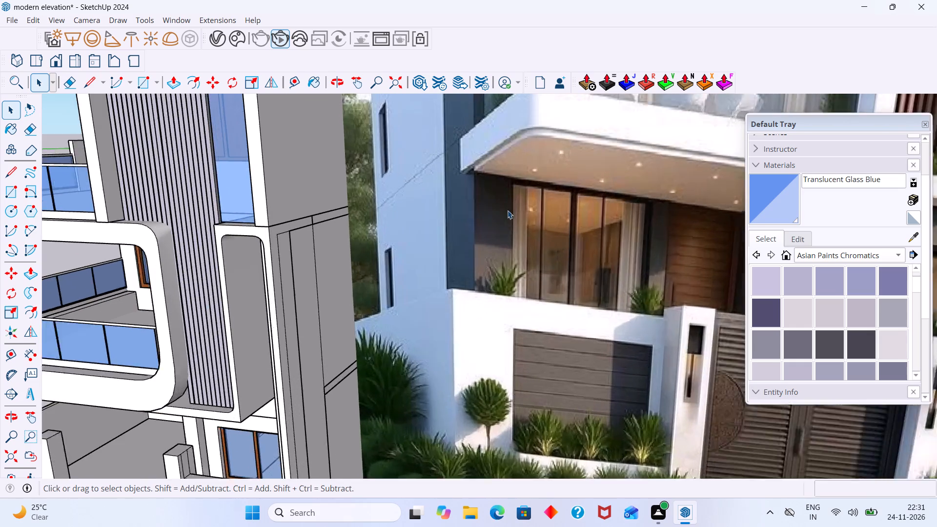
pyautogui.scroll(9, 508, 210)
pyautogui.scroll(-13, 500, 206)
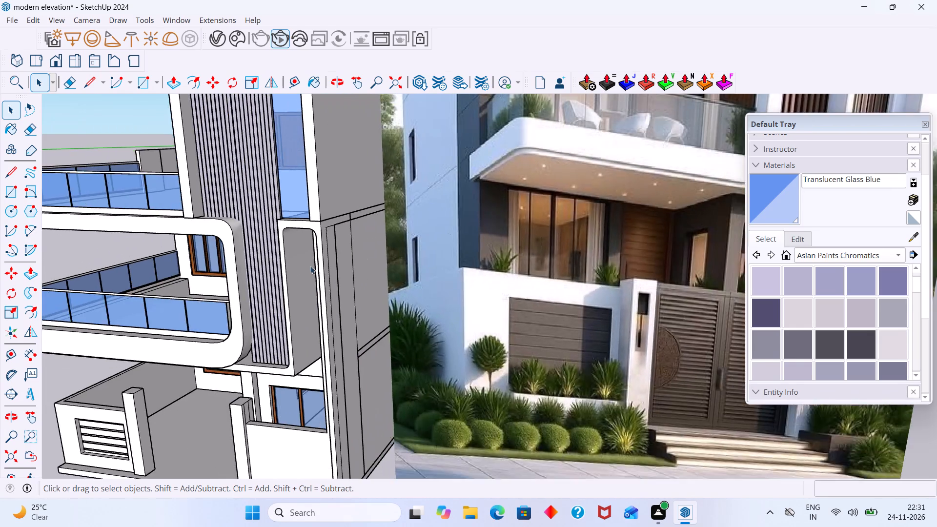
pyautogui.scroll(-6, 310, 266)
pyautogui.moveTo(260, 305); pyautogui.dragTo(266, 290, button='middle')
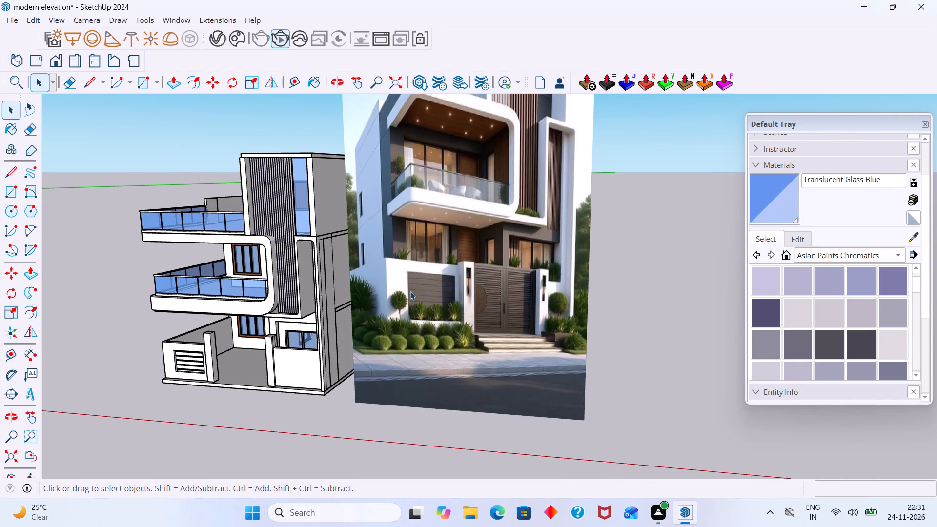
pyautogui.moveTo(260, 341); pyautogui.dragTo(294, 339, button='middle')
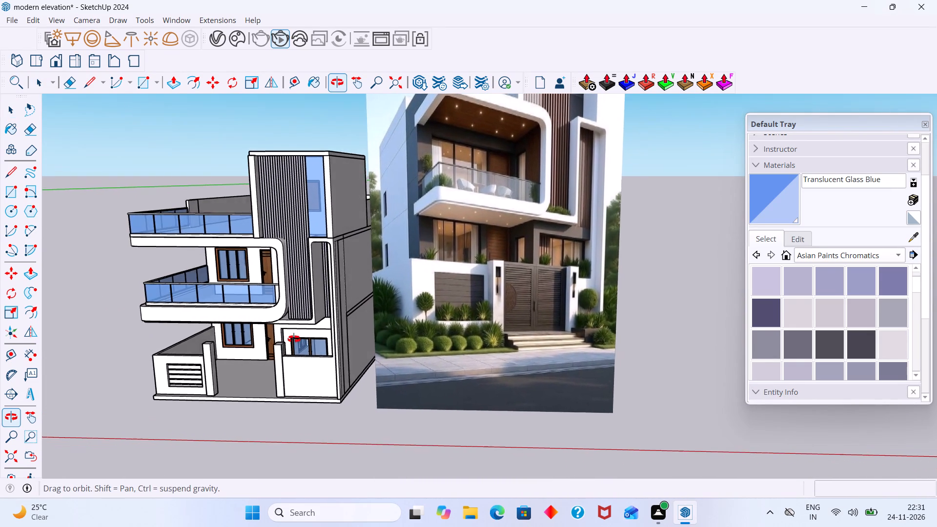
pyautogui.moveTo(294, 339); pyautogui.dragTo(291, 339, button='middle')
pyautogui.scroll(-4, 276, 343)
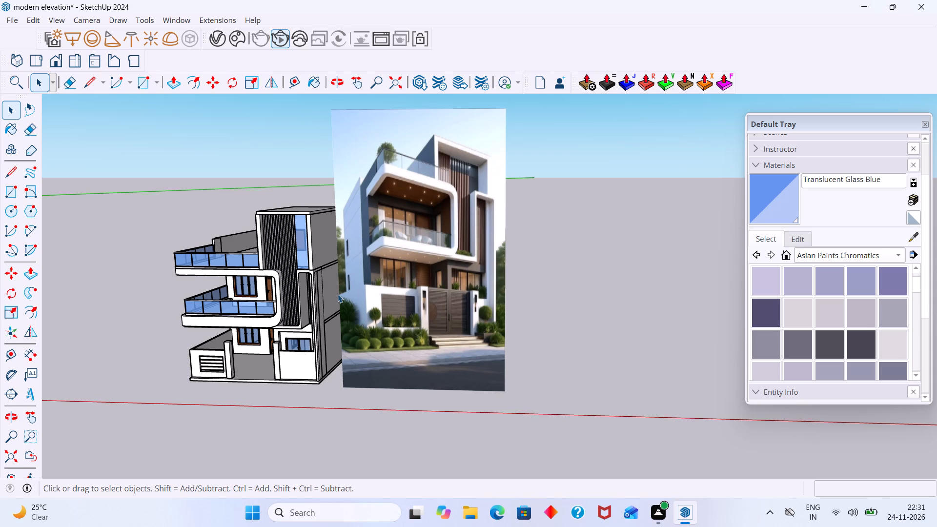
pyautogui.moveTo(327, 292); pyautogui.dragTo(346, 292, button='middle')
pyautogui.moveTo(239, 318); pyautogui.dragTo(291, 323, button='middle')
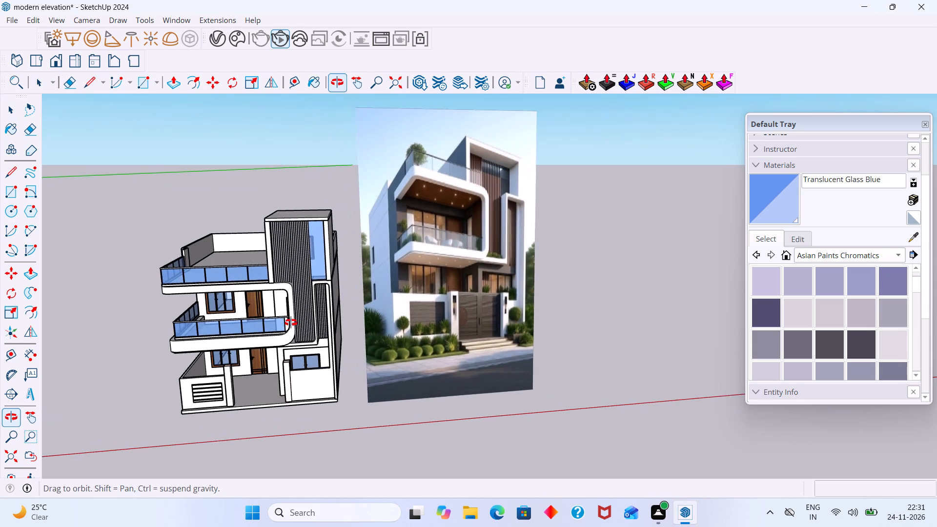
pyautogui.moveTo(291, 323); pyautogui.dragTo(261, 311, button='middle')
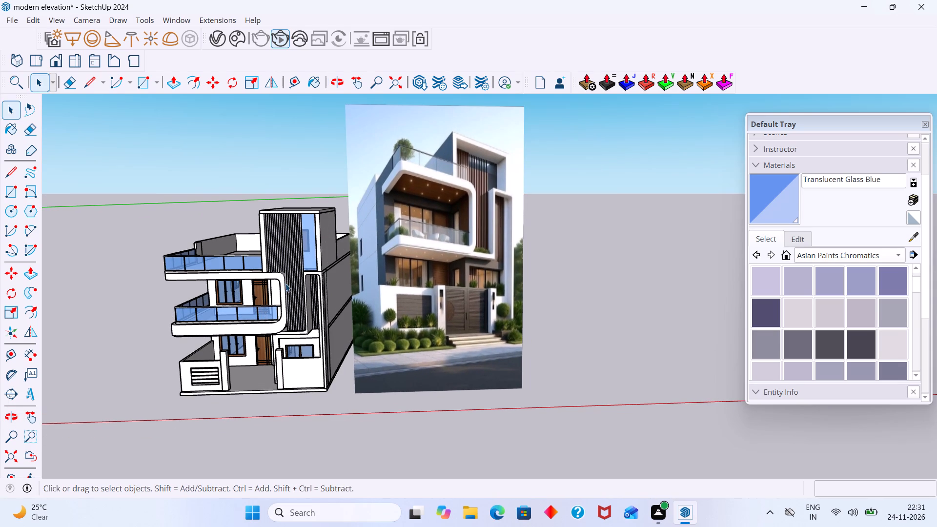
pyautogui.scroll(-5, 265, 311)
pyautogui.moveTo(261, 324); pyautogui.dragTo(284, 317, button='middle')
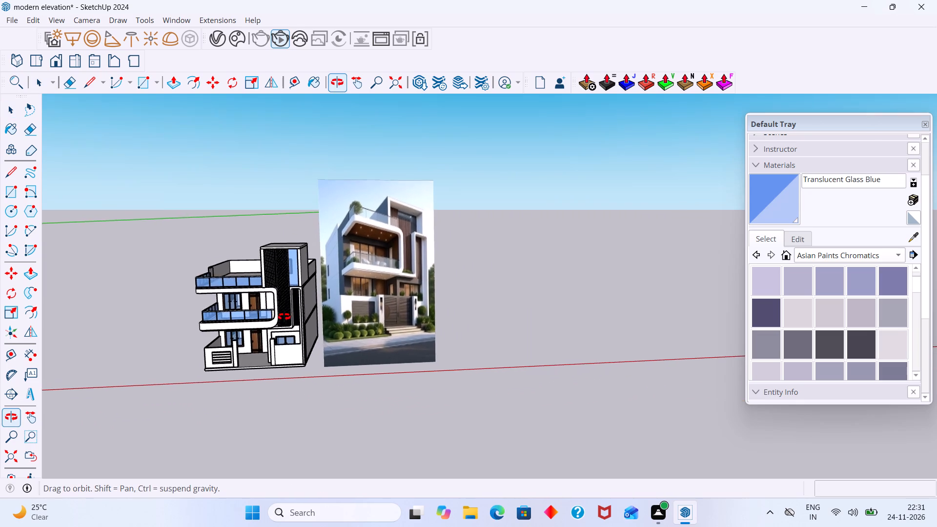
pyautogui.moveTo(284, 317); pyautogui.dragTo(287, 316, button='middle')
pyautogui.moveTo(249, 331); pyautogui.dragTo(477, 316, button='middle')
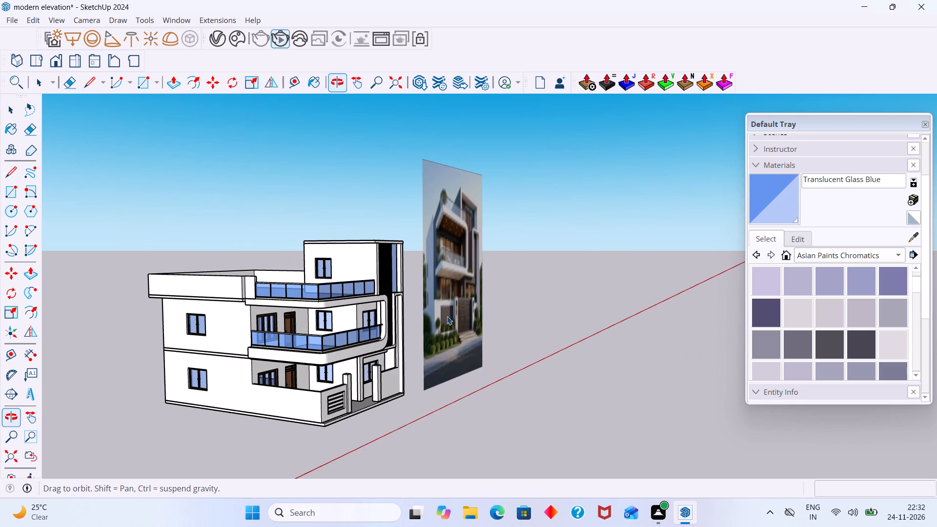
# Draw a vertical rectangle about 15' 8 1/2" by 7' 8 11/16" closing the side of the middle balcony, perpendicular to the red axis.
pyautogui.scroll(10, 251, 339)
pyautogui.moveTo(251, 392); pyautogui.dragTo(233, 373, button='middle')
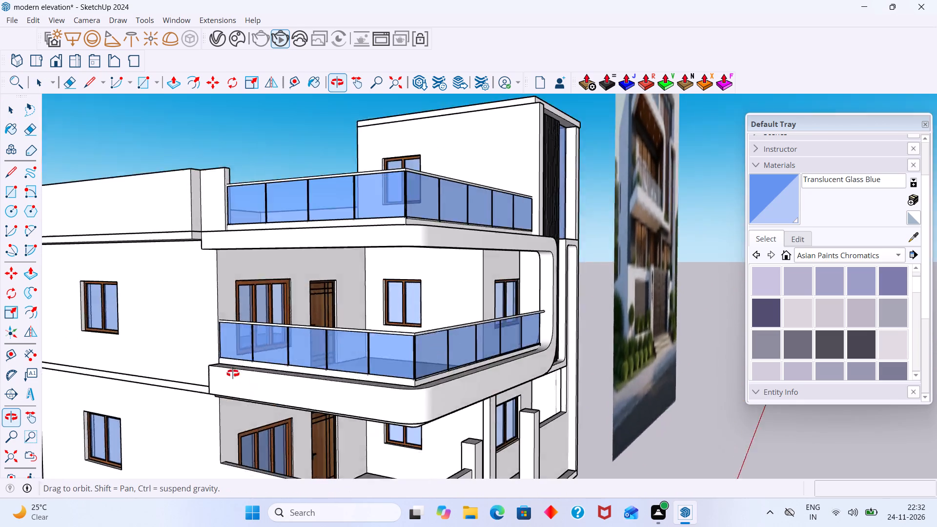
pyautogui.moveTo(233, 373); pyautogui.dragTo(184, 370, button='middle')
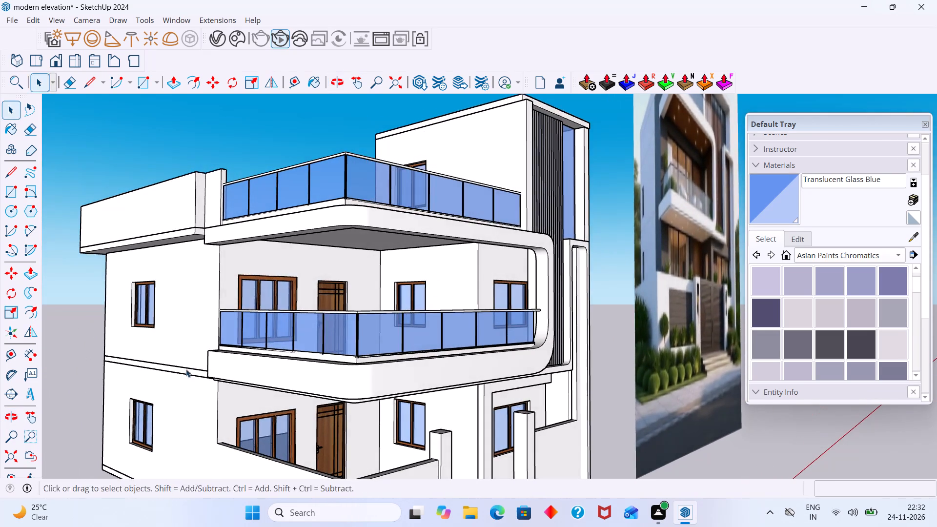
pyautogui.moveTo(191, 365); pyautogui.dragTo(289, 371, button='middle')
pyautogui.scroll(1, 289, 371)
pyautogui.scroll(-8, 289, 371)
pyautogui.moveTo(282, 388); pyautogui.dragTo(439, 403, button='middle')
pyautogui.scroll(2, 434, 378)
pyautogui.moveTo(379, 352); pyautogui.dragTo(317, 227, button='middle')
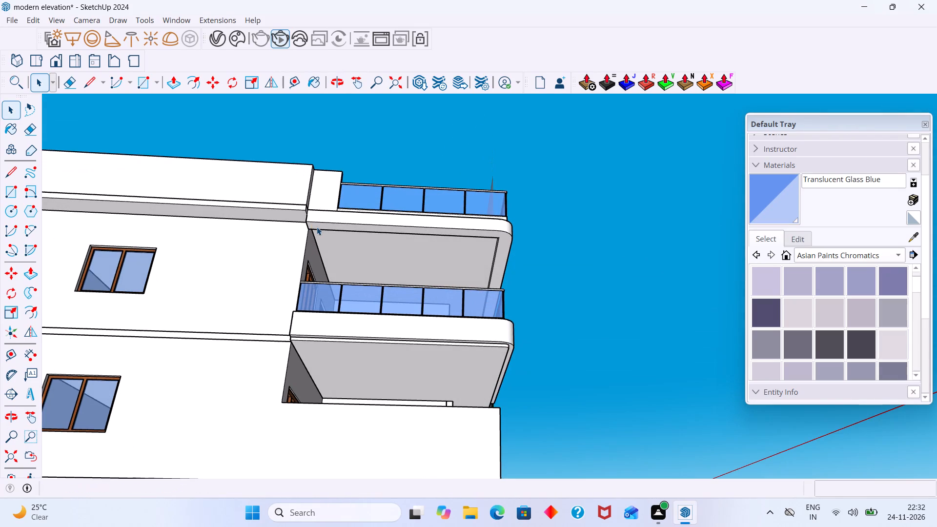
pyautogui.press('r')
pyautogui.scroll(7, 313, 247)
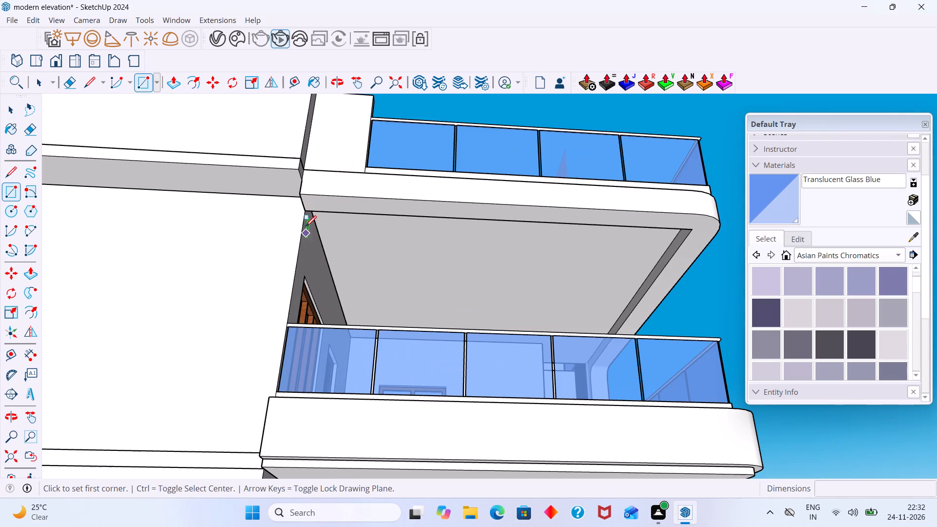
pyautogui.click(304, 203)
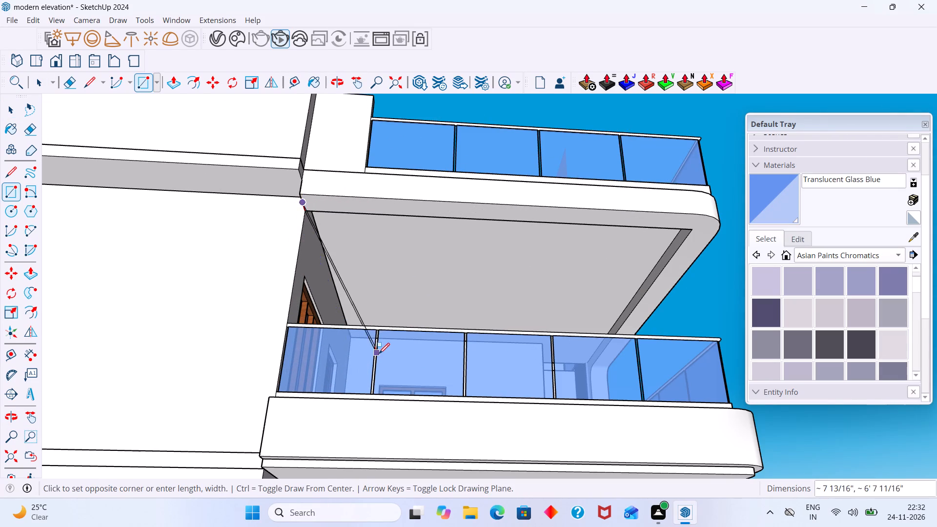
pyautogui.scroll(-15, 379, 354)
pyautogui.moveTo(507, 390); pyautogui.dragTo(492, 407, button='middle')
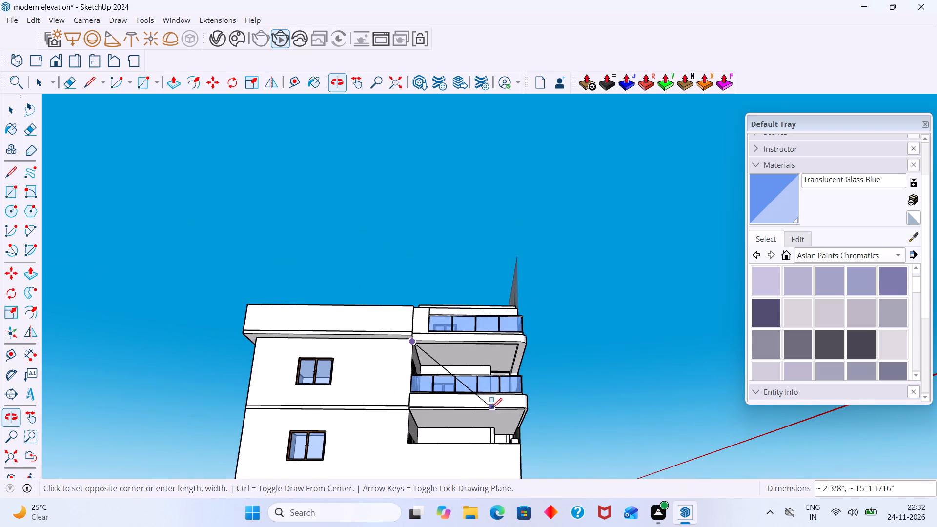
pyautogui.press('Left')
pyautogui.press('Up')
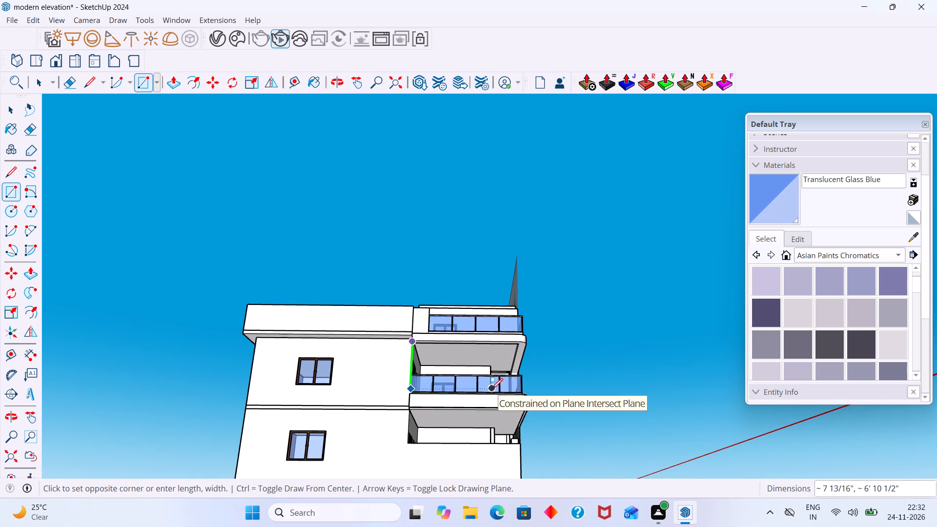
pyautogui.moveTo(496, 381); pyautogui.dragTo(493, 395, button='middle')
pyautogui.moveTo(511, 395); pyautogui.dragTo(440, 493, button='middle')
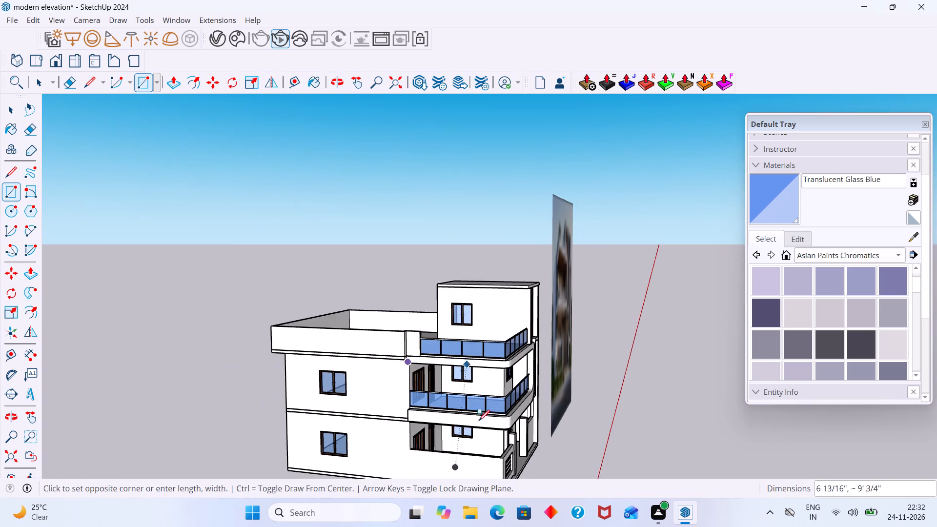
pyautogui.scroll(5, 545, 371)
pyautogui.scroll(3, 528, 444)
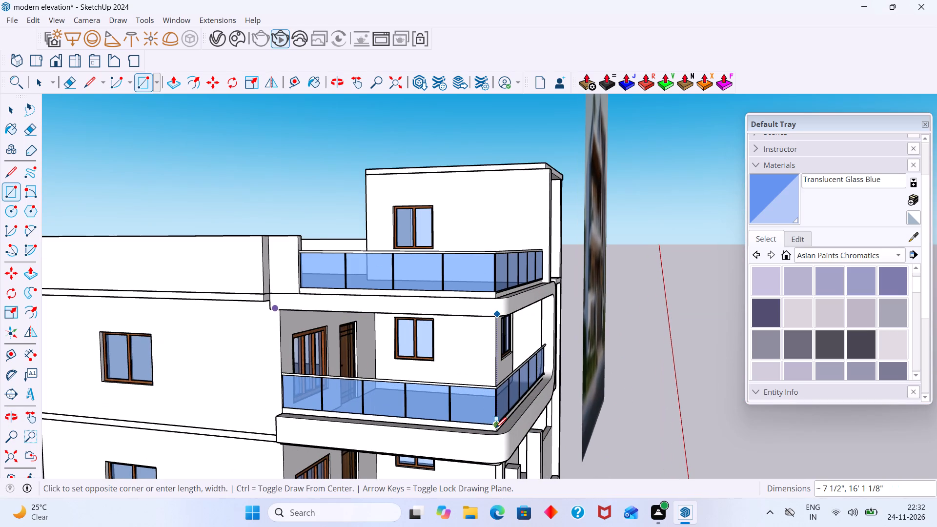
pyautogui.press('Right')
pyautogui.scroll(3, 489, 431)
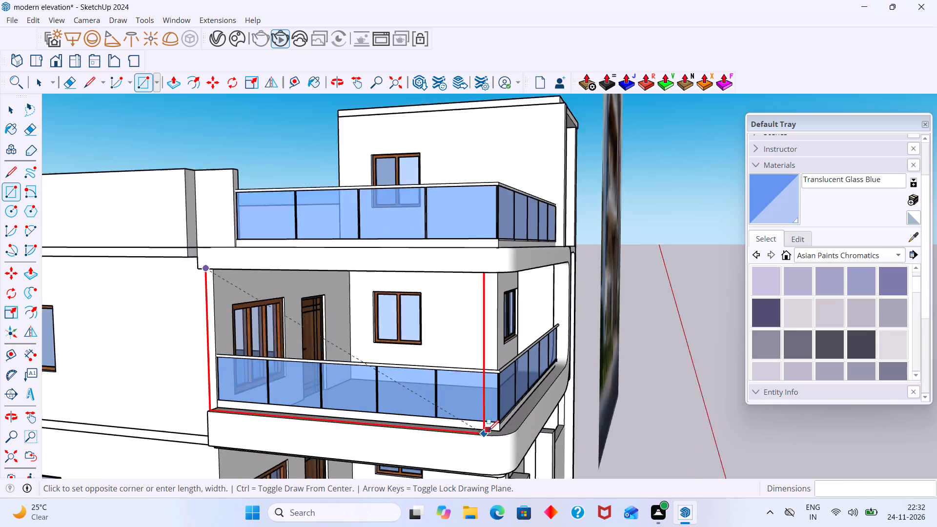
pyautogui.scroll(9, 488, 431)
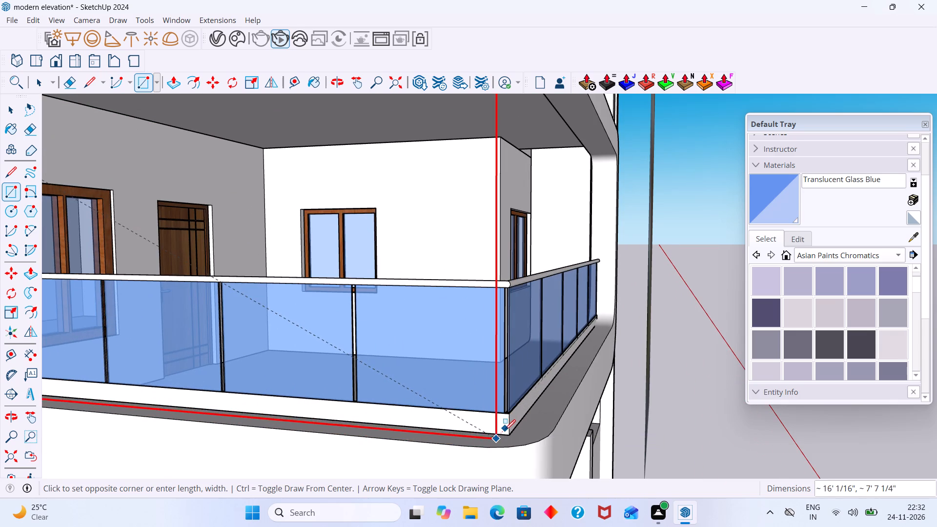
pyautogui.scroll(4, 477, 428)
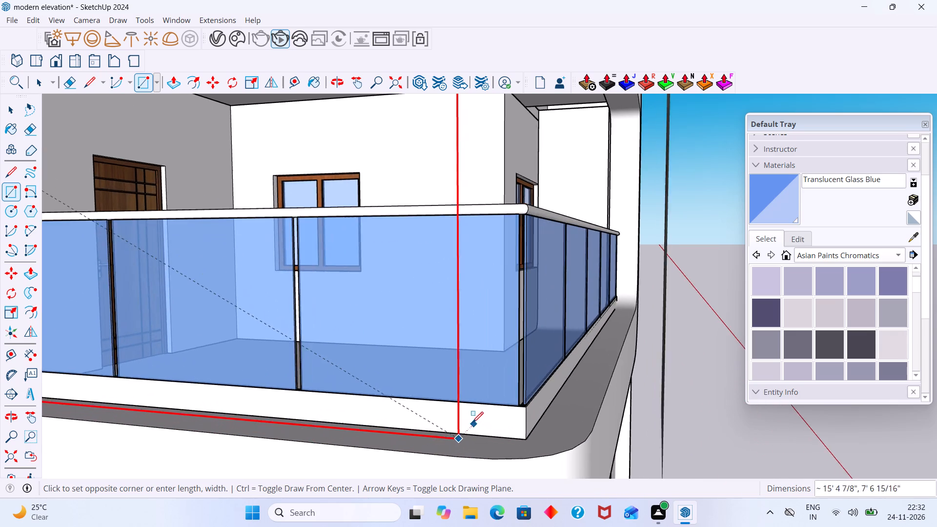
pyautogui.moveTo(459, 417); pyautogui.dragTo(194, 413, button='middle')
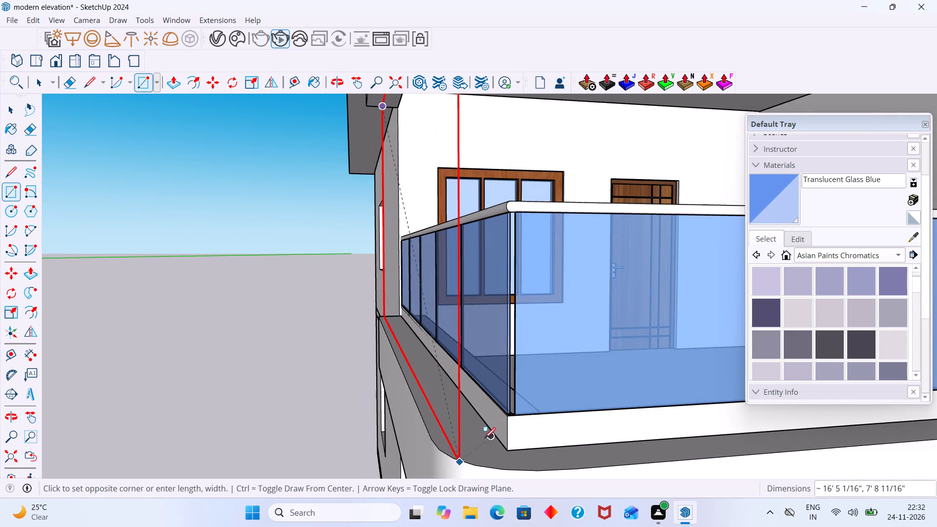
pyautogui.click(456, 442)
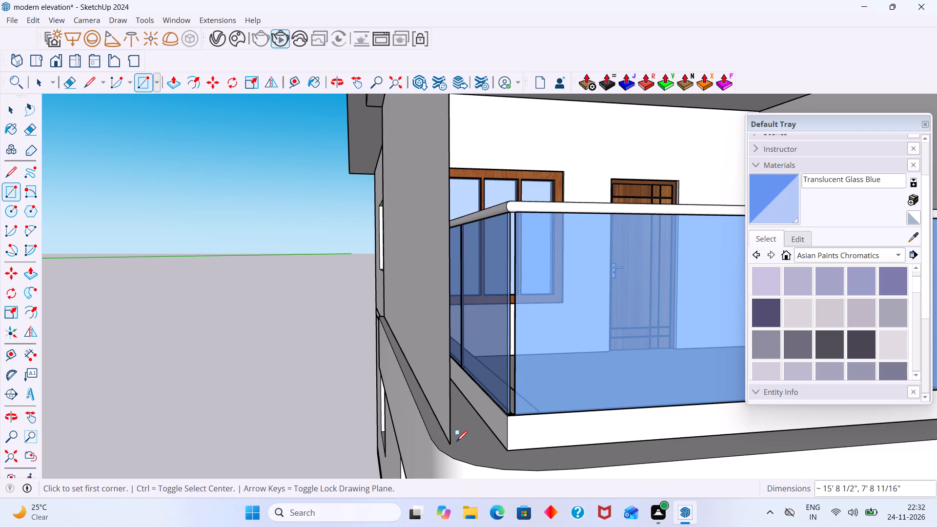
pyautogui.press('space')
# Examine the new rectangular face on the balcony's side and how it meets the side wall and slabs.
pyautogui.scroll(-15, 456, 430)
pyautogui.moveTo(461, 408); pyautogui.dragTo(536, 393, button='middle')
pyautogui.moveTo(468, 363); pyautogui.dragTo(466, 373, button='middle')
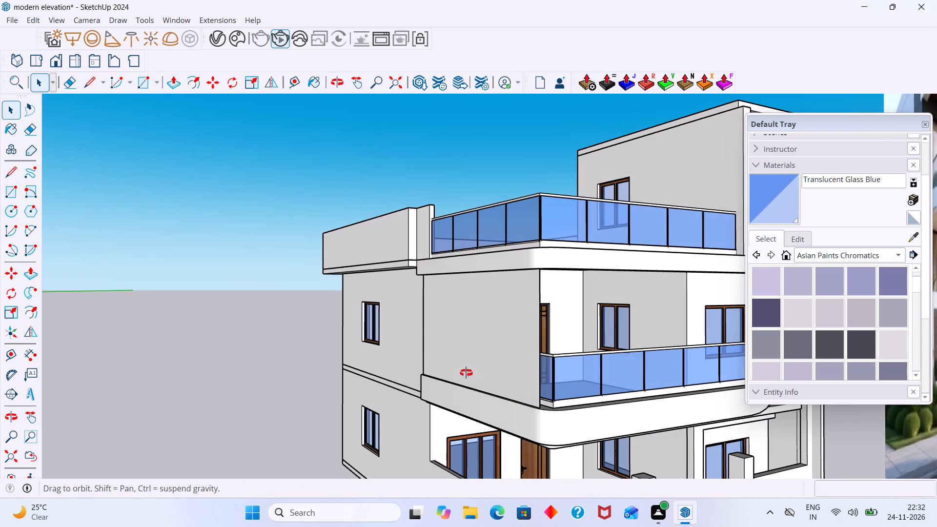
pyautogui.moveTo(466, 373); pyautogui.dragTo(523, 459, button='middle')
pyautogui.scroll(7, 378, 410)
pyautogui.moveTo(541, 364); pyautogui.dragTo(757, 332, button='middle')
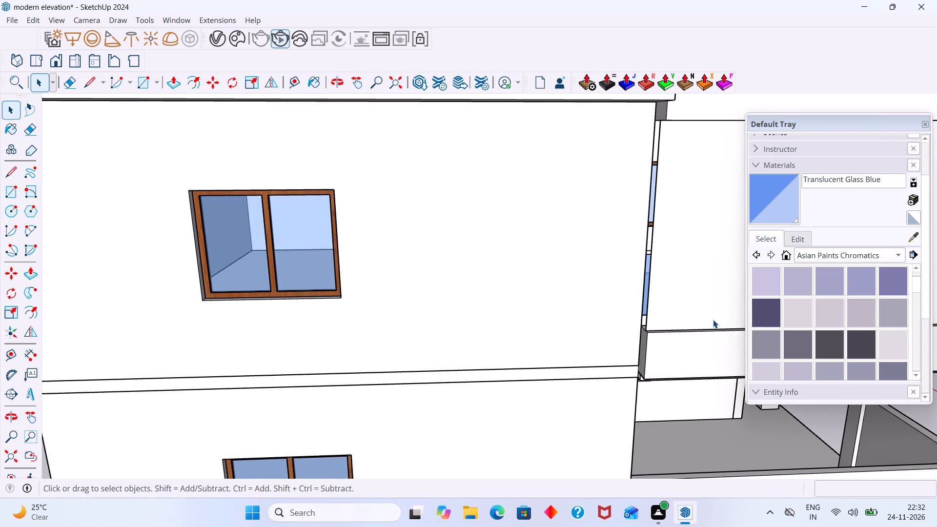
pyautogui.scroll(3, 685, 316)
pyautogui.moveTo(651, 316); pyautogui.dragTo(377, 322, button='middle')
pyautogui.scroll(-11, 380, 322)
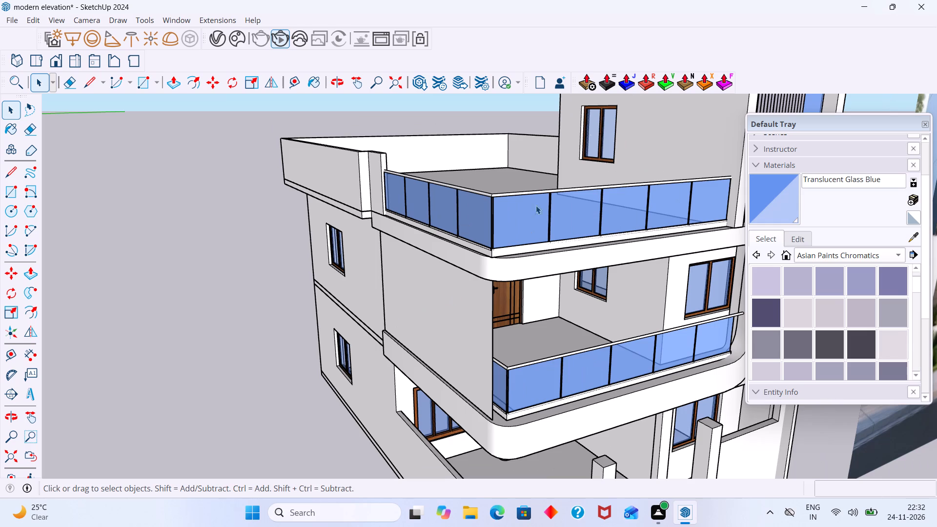
# Show the CNC Panel Pro toolbar.
pyautogui.rightClick(582, 48)
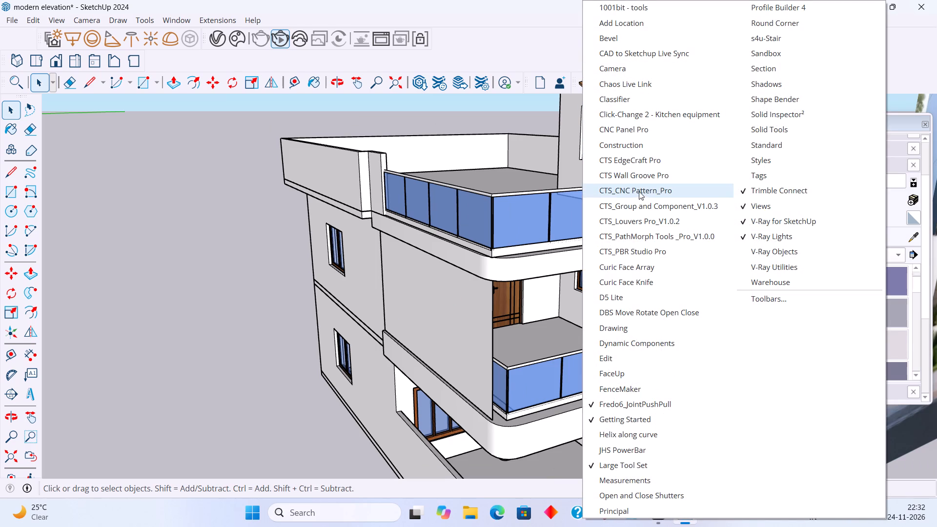
pyautogui.click(624, 130)
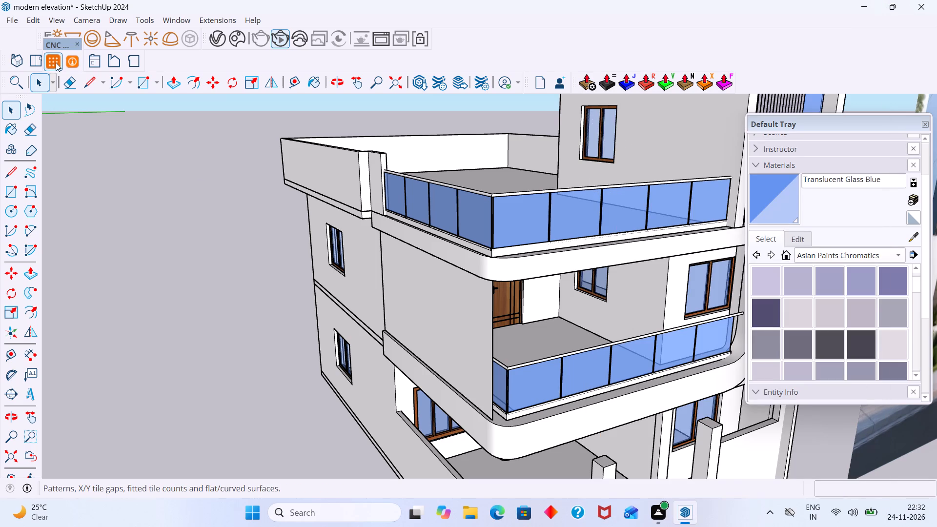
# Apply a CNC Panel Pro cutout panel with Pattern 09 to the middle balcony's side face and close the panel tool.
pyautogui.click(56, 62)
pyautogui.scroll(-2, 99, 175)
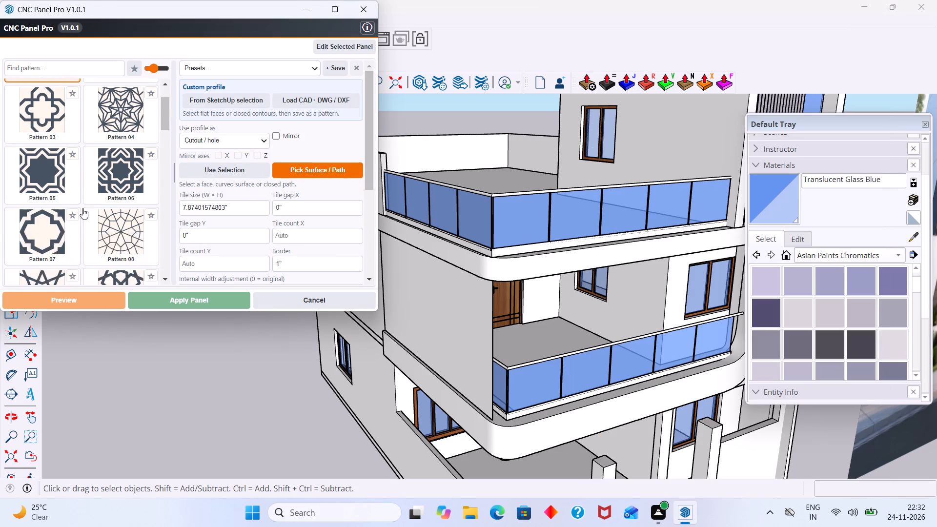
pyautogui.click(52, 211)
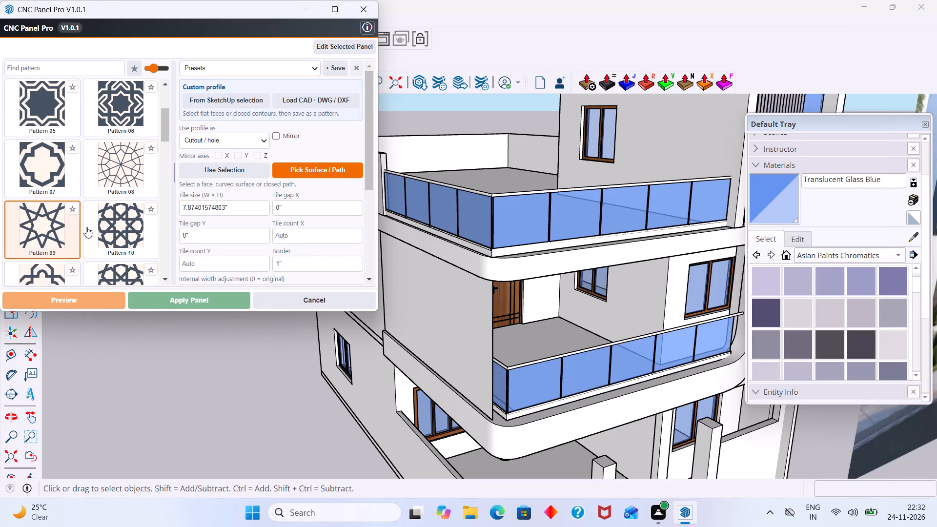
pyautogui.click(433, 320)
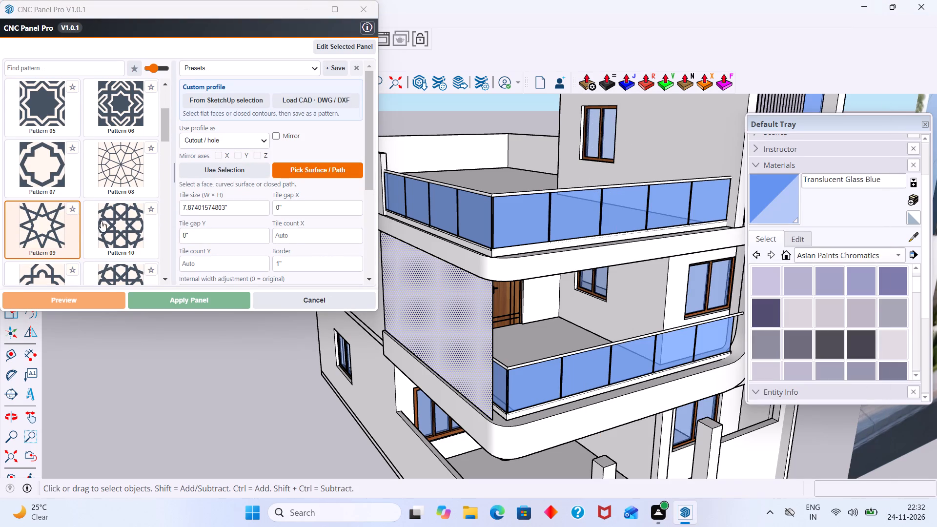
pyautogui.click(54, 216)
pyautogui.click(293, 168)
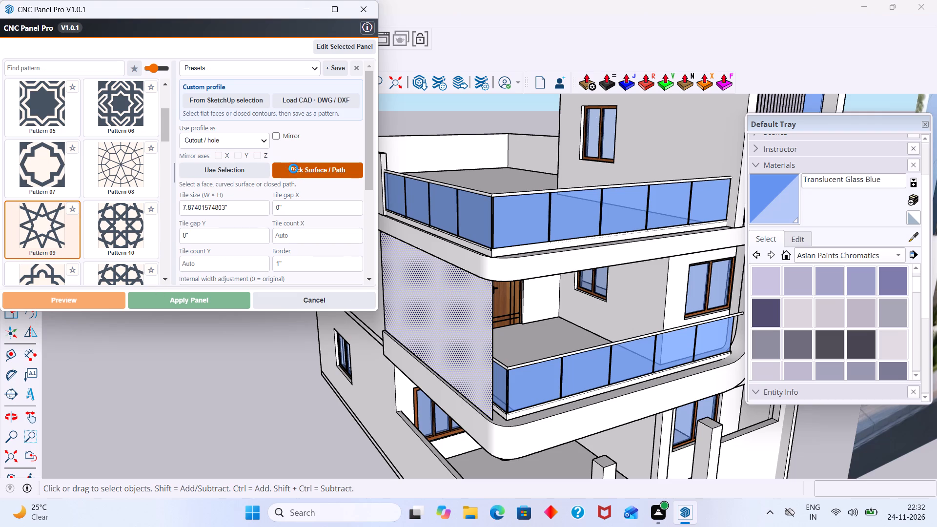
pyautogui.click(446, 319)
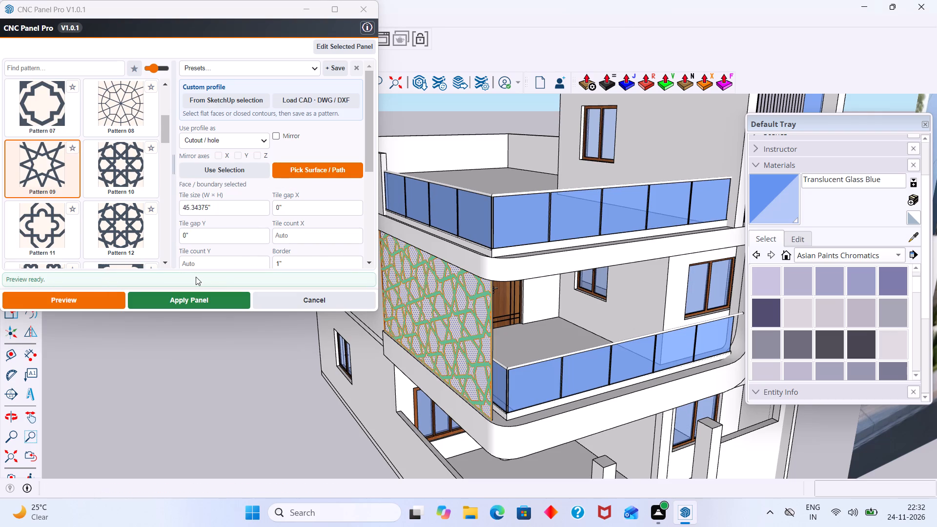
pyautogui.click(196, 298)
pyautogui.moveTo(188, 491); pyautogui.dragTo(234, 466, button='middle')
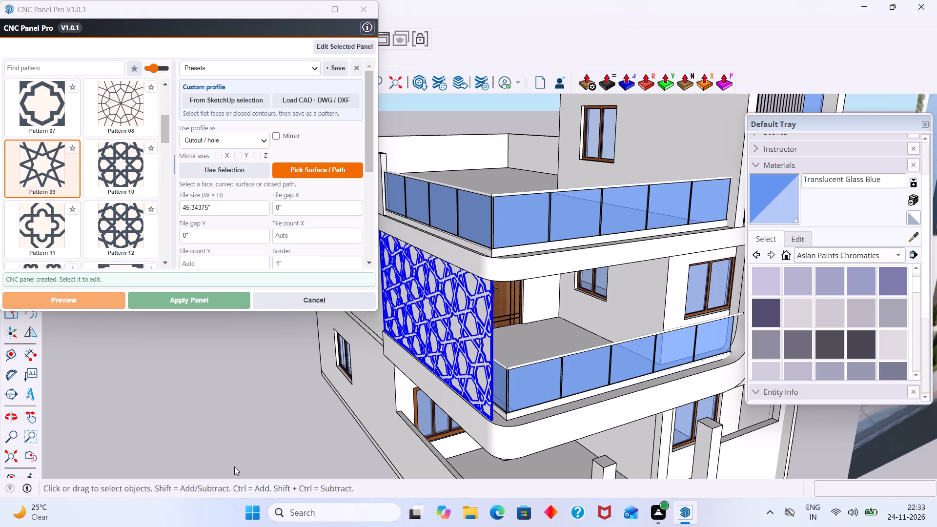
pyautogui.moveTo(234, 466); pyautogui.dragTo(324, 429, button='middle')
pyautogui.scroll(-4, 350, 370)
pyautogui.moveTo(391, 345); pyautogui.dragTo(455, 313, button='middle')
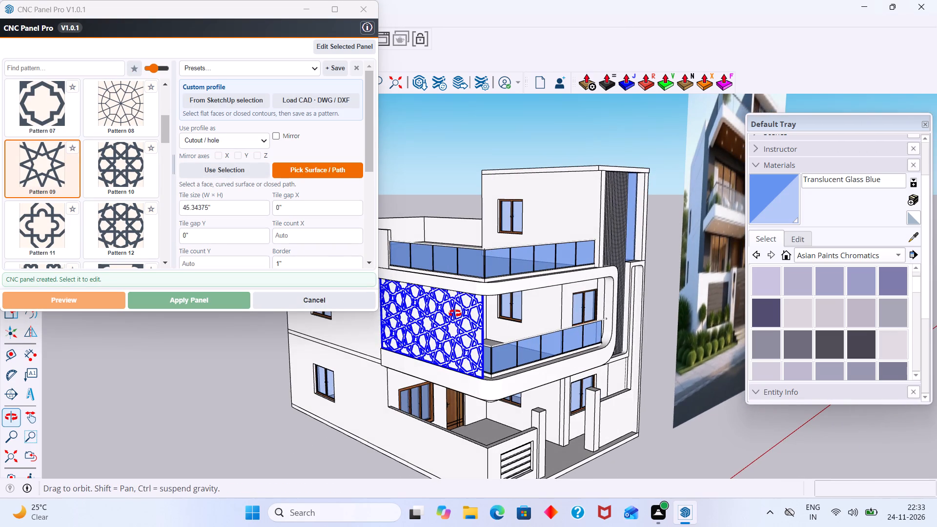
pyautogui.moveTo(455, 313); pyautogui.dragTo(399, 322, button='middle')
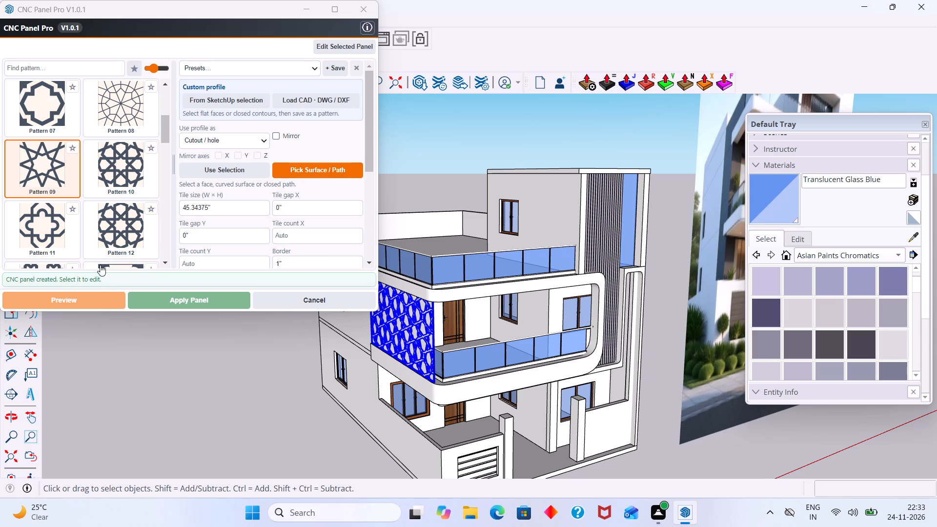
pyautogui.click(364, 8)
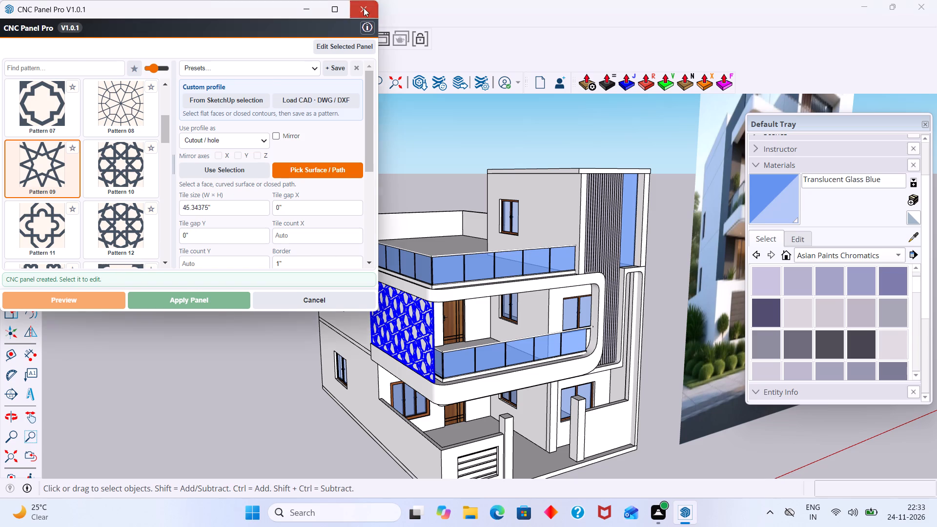
# Examine the star-patterned panel on the balcony's side up close, including its openings and the face behind it.
pyautogui.moveTo(389, 418); pyautogui.dragTo(487, 388, button='middle')
pyautogui.scroll(13, 436, 310)
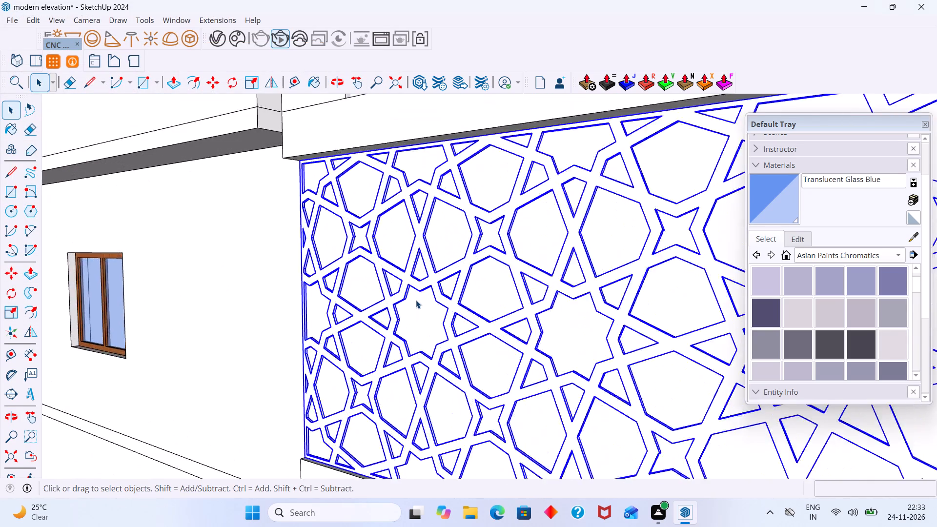
pyautogui.scroll(11, 416, 300)
pyautogui.scroll(-15, 411, 318)
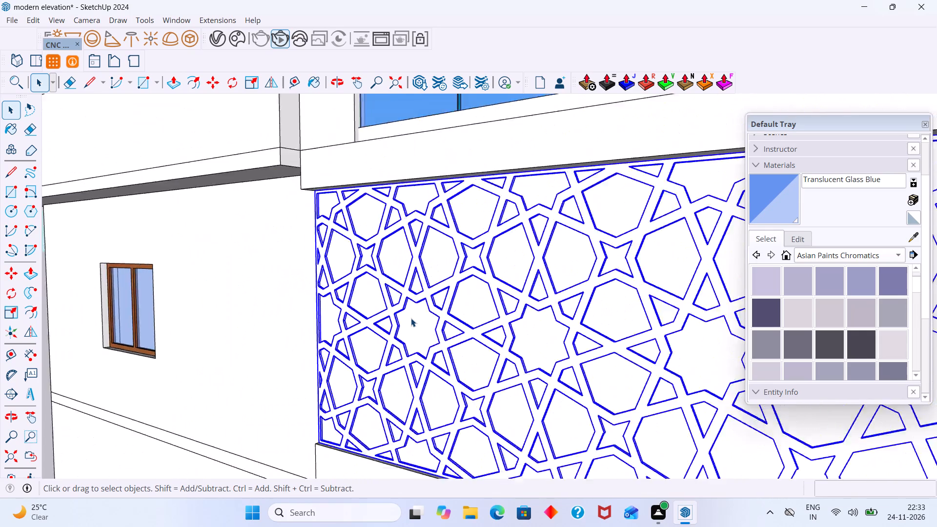
pyautogui.scroll(-6, 411, 318)
pyautogui.click(410, 319)
pyautogui.scroll(2, 410, 319)
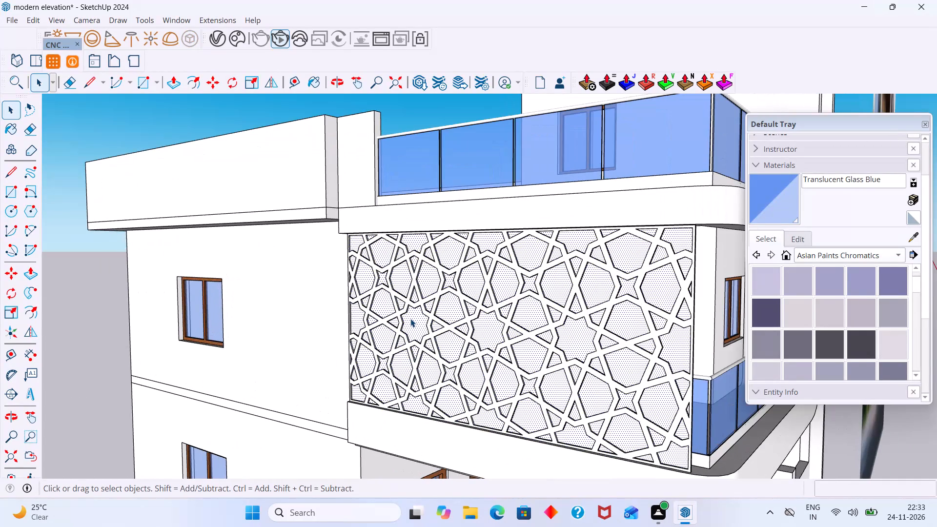
pyautogui.scroll(-4, 397, 337)
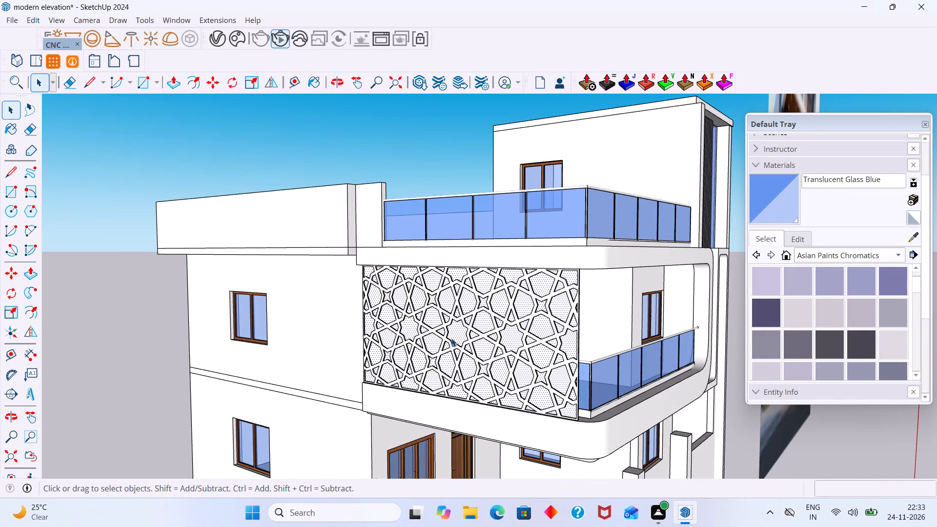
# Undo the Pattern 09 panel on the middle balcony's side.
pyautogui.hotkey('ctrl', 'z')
# Reopen CNC Panel Pro, choose Pattern 05 and pick the middle balcony's side face as the surface to preview it on.
pyautogui.scroll(-4, 454, 340)
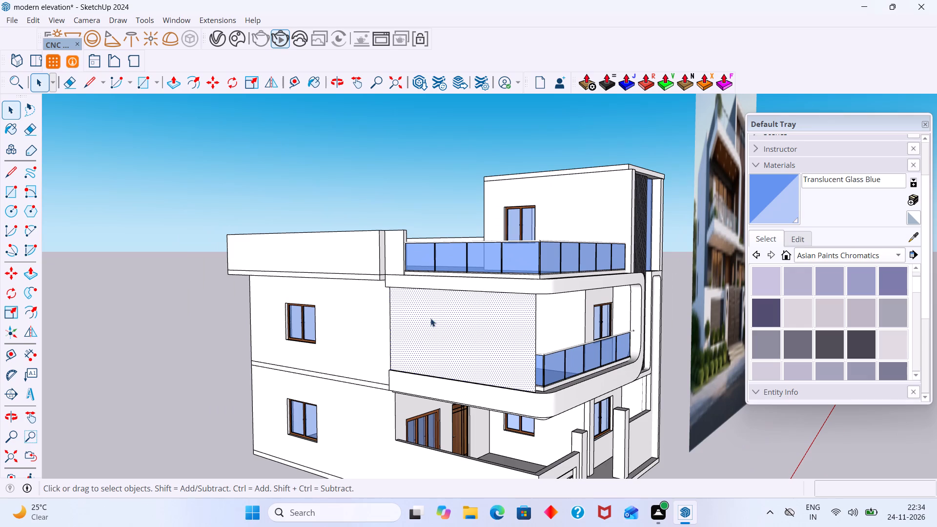
pyautogui.click(56, 60)
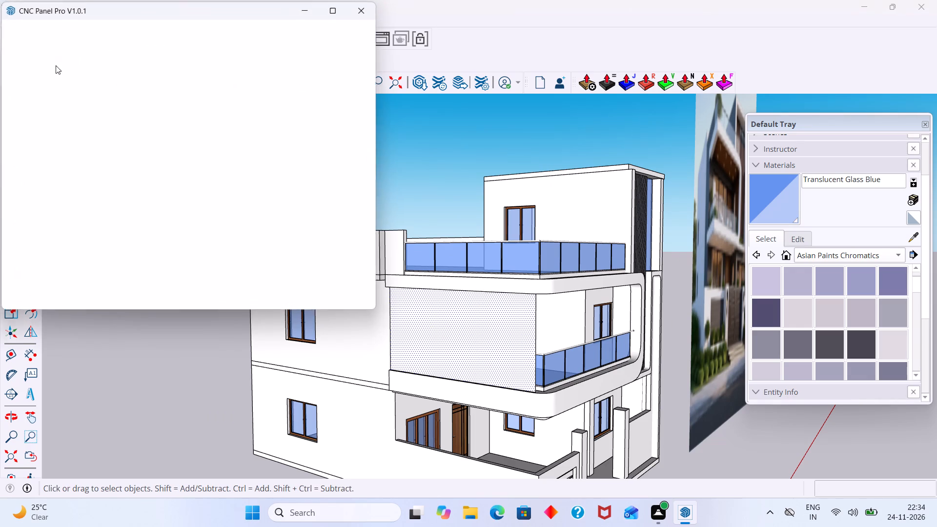
pyautogui.scroll(-2, 81, 187)
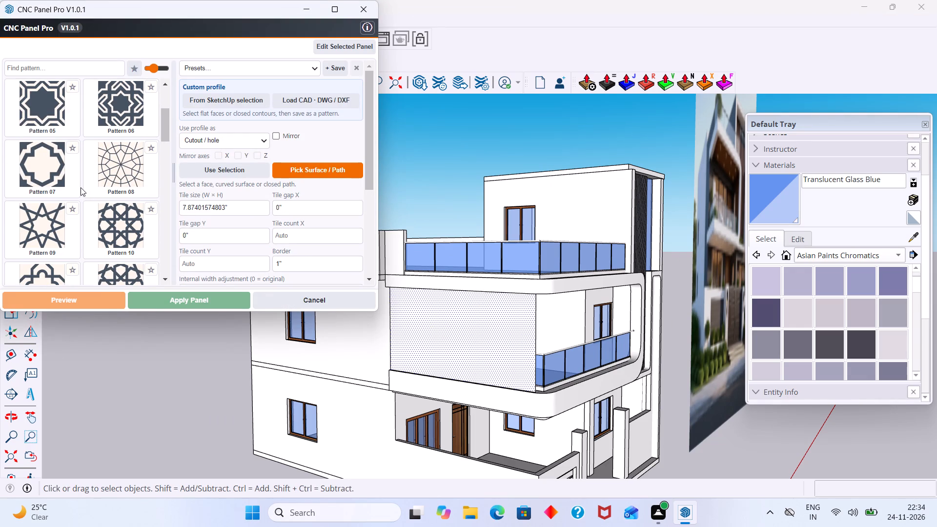
pyautogui.scroll(-2, 118, 180)
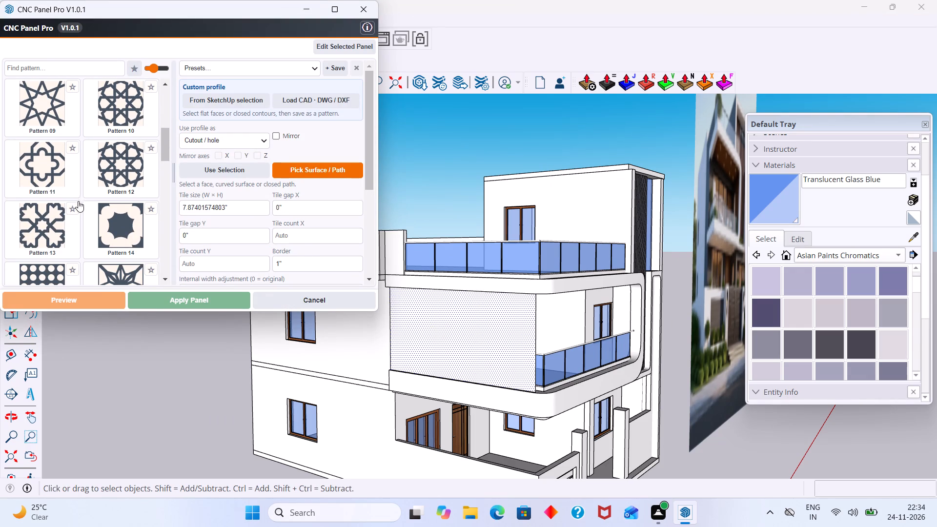
pyautogui.scroll(6, 82, 208)
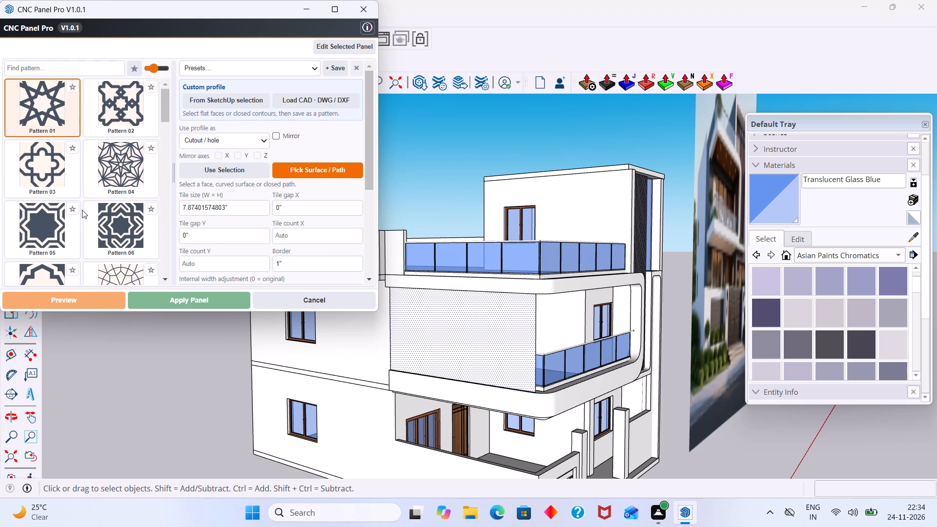
pyautogui.scroll(-1, 82, 210)
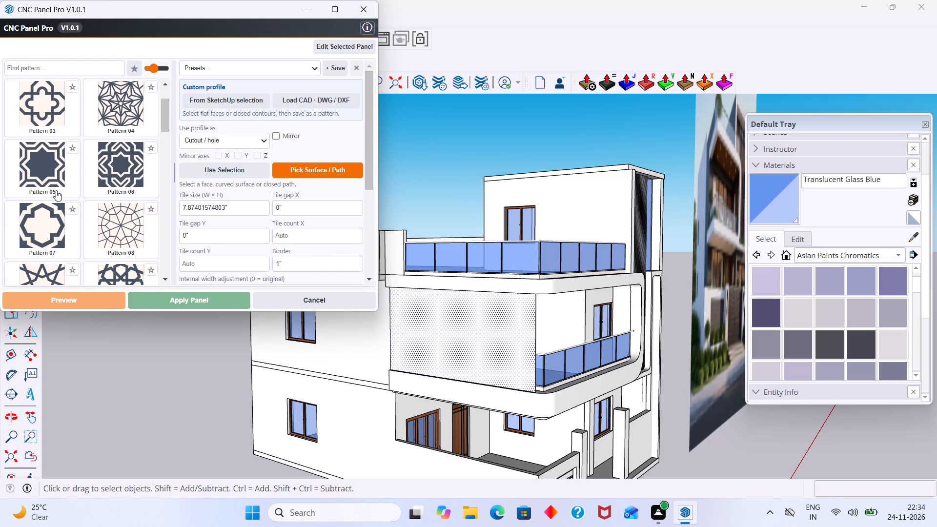
pyautogui.click(50, 174)
pyautogui.click(315, 168)
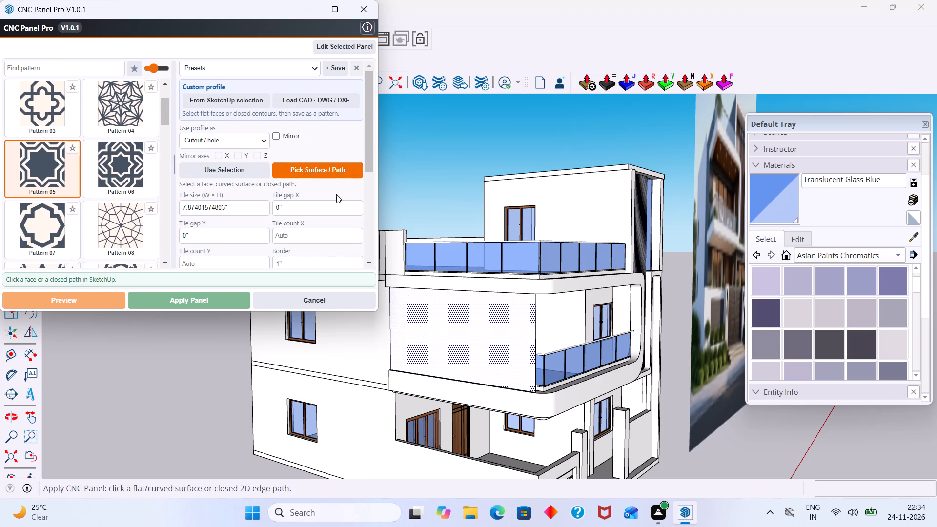
pyautogui.click(447, 321)
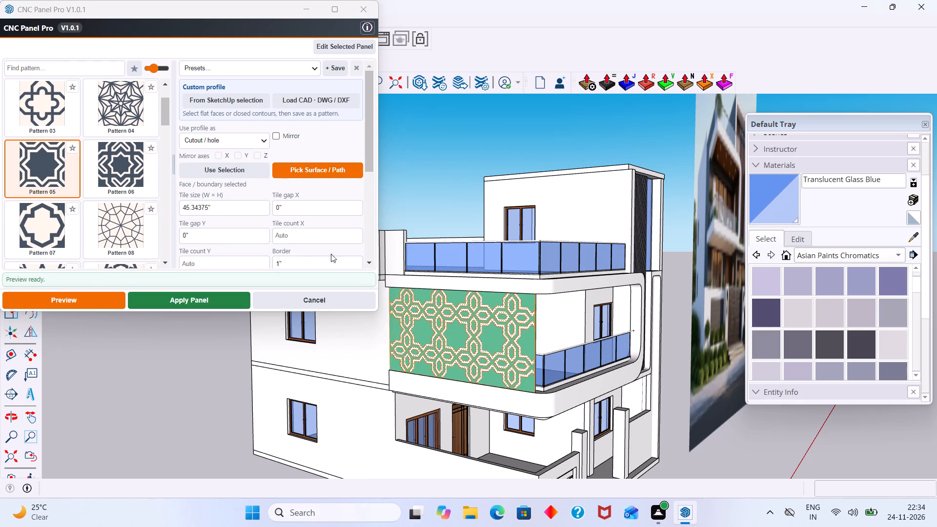
# Preview Patterns 04, 07, 05 and 06 on the balcony's side face to compare the designs.
pyautogui.click(125, 114)
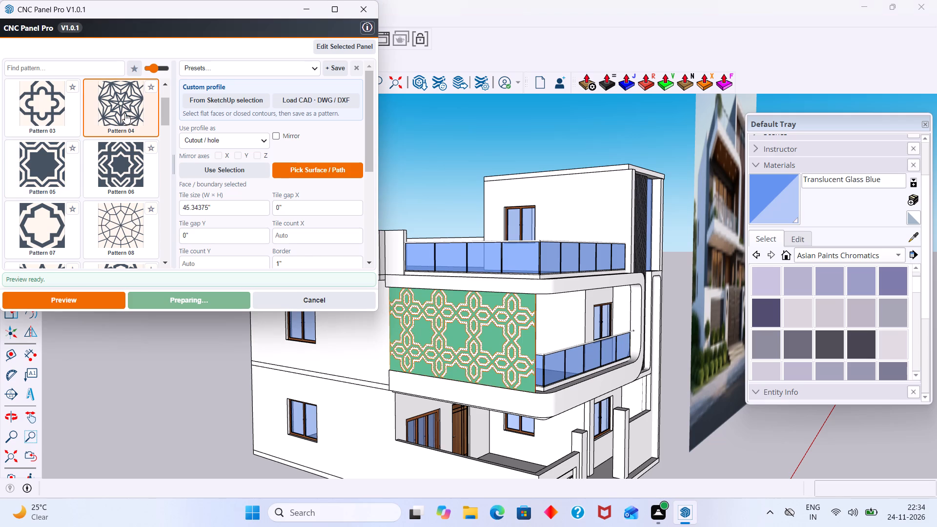
pyautogui.scroll(5, 451, 313)
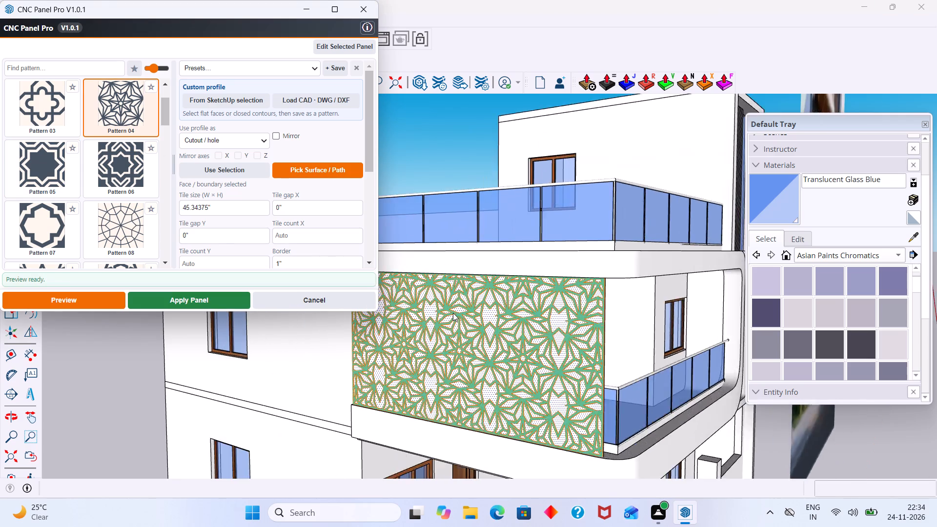
pyautogui.scroll(2, 453, 313)
pyautogui.scroll(-3, 454, 313)
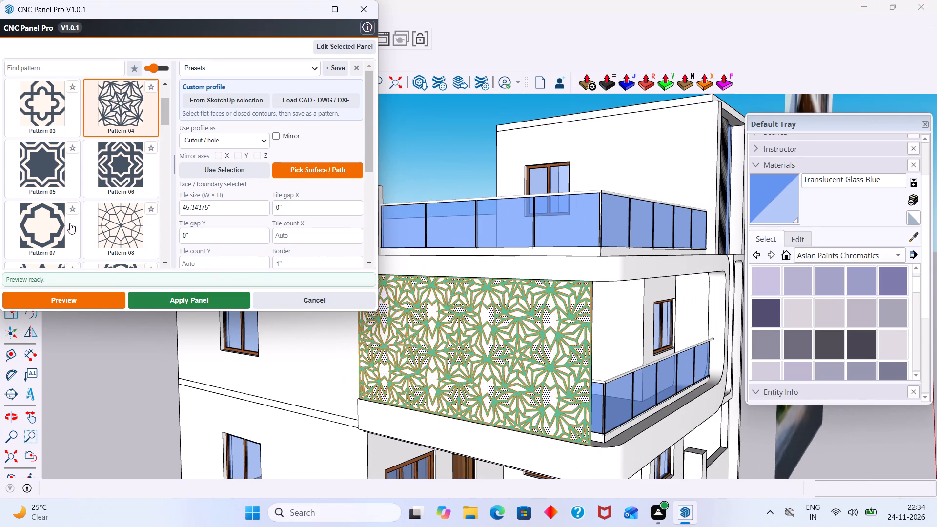
pyautogui.click(43, 222)
pyautogui.click(46, 175)
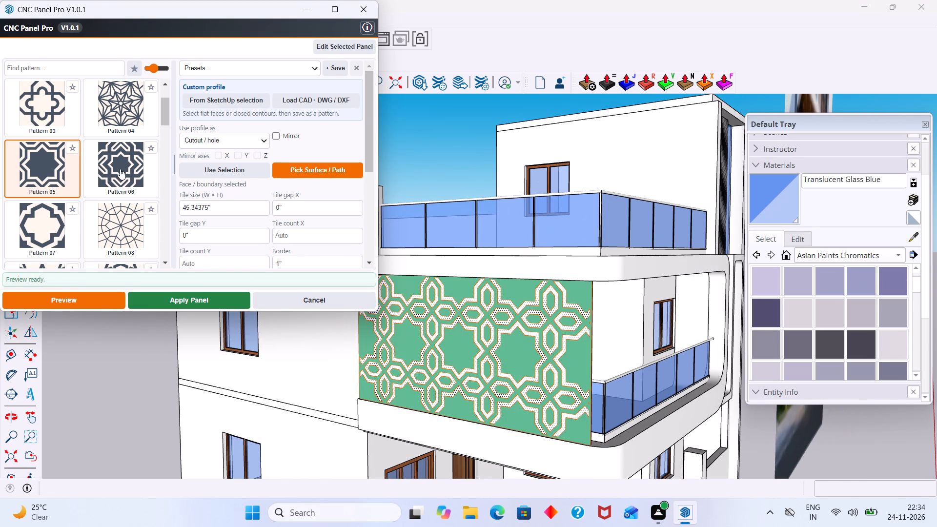
pyautogui.click(126, 165)
# Preview Patterns 09, 14, 15, 17 and 18 on the middle balcony's side face to compare the designs.
pyautogui.scroll(-3, 118, 166)
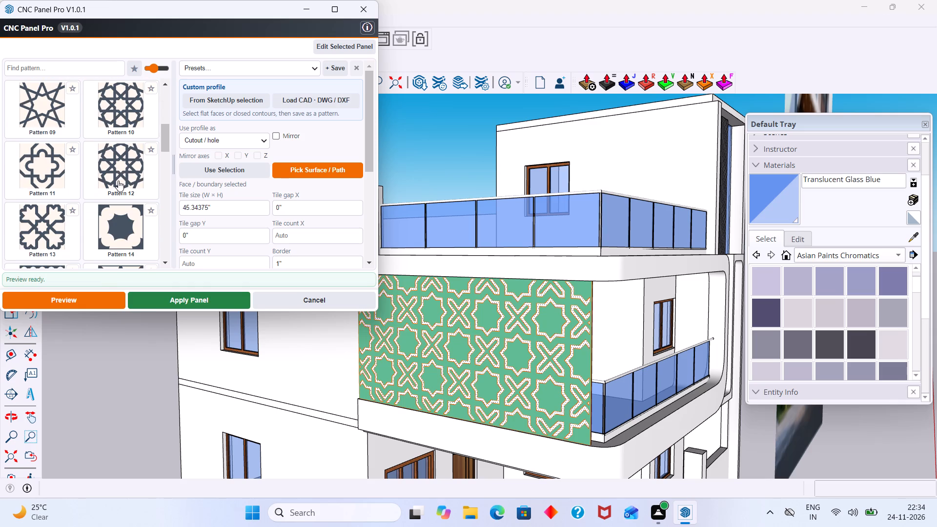
pyautogui.click(44, 110)
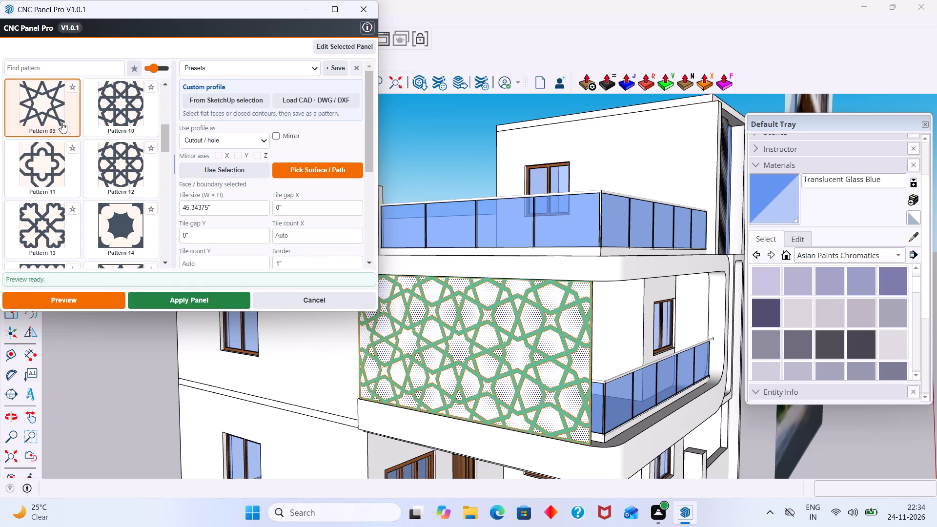
pyautogui.click(111, 220)
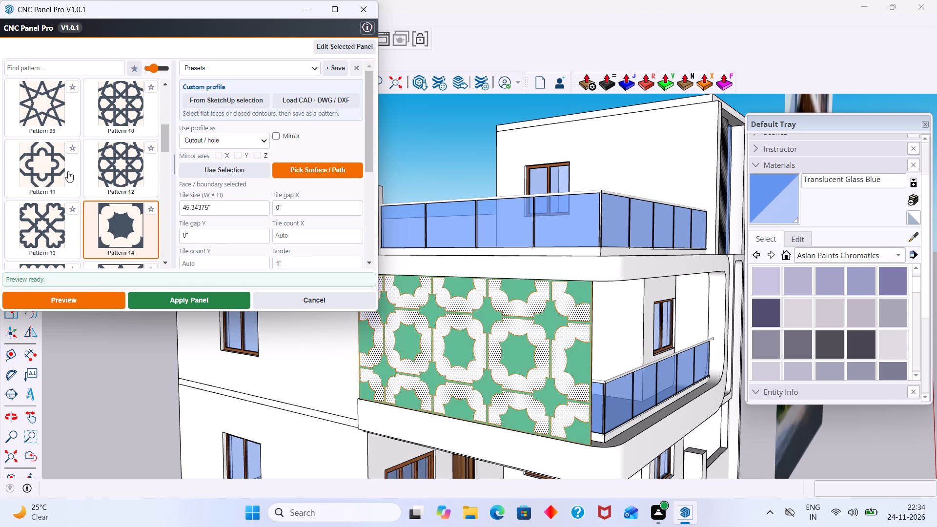
pyautogui.scroll(-2, 59, 199)
pyautogui.click(49, 175)
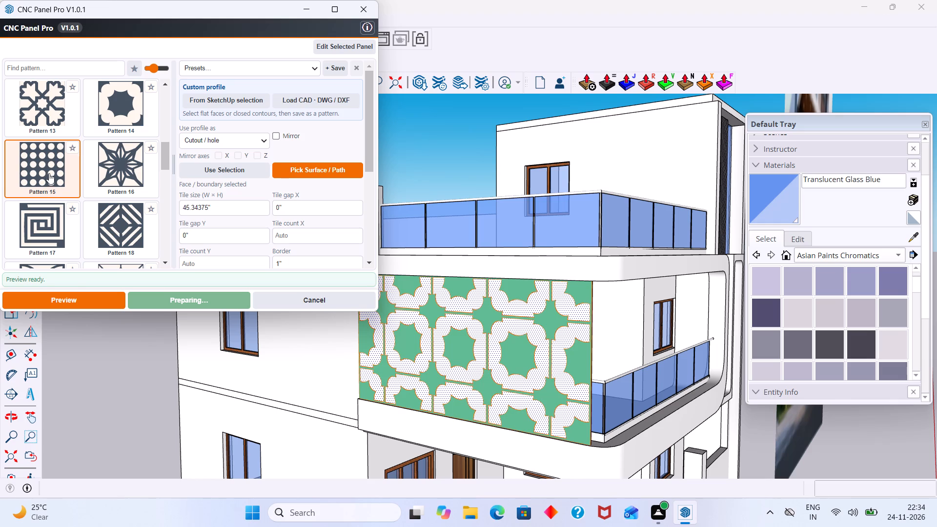
pyautogui.click(61, 220)
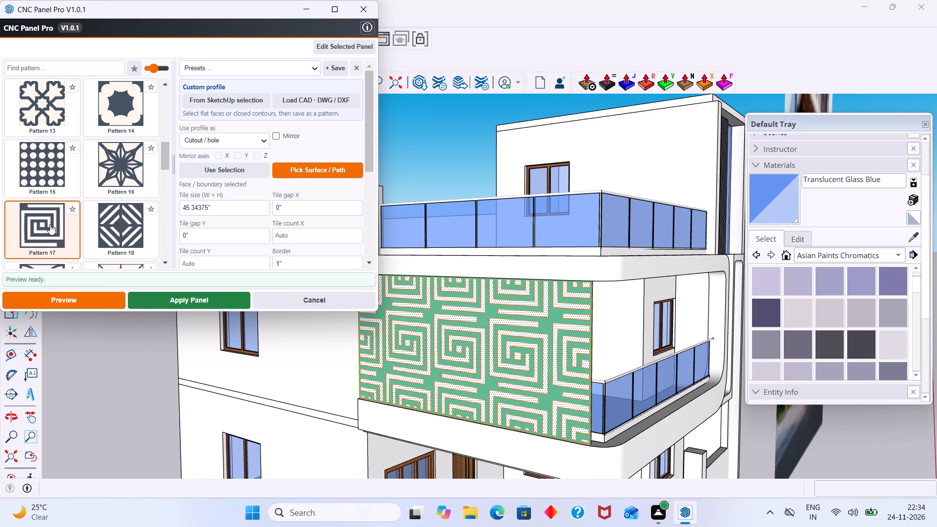
pyautogui.click(112, 225)
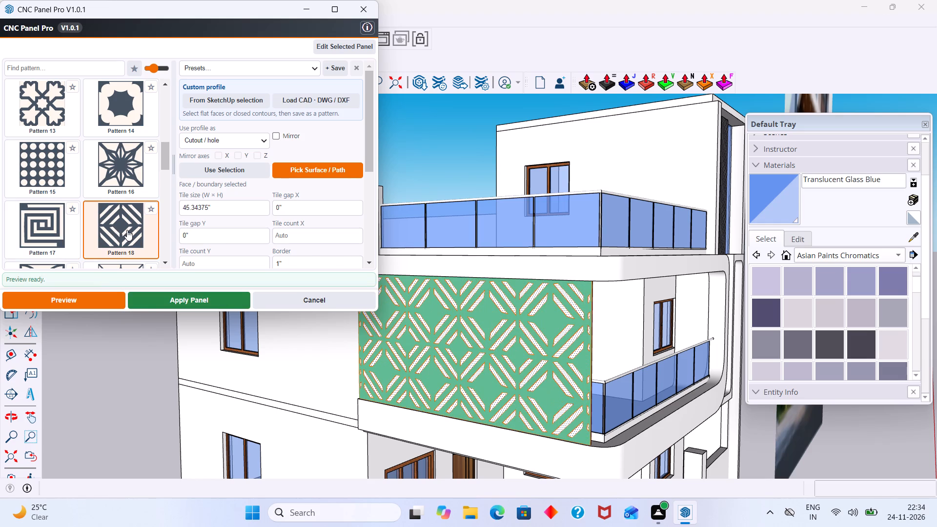
# Preview Patterns 20, 19, 23, 28 and 29 on the balcony's side face to compare the designs.
pyautogui.scroll(-2, 127, 230)
pyautogui.click(114, 172)
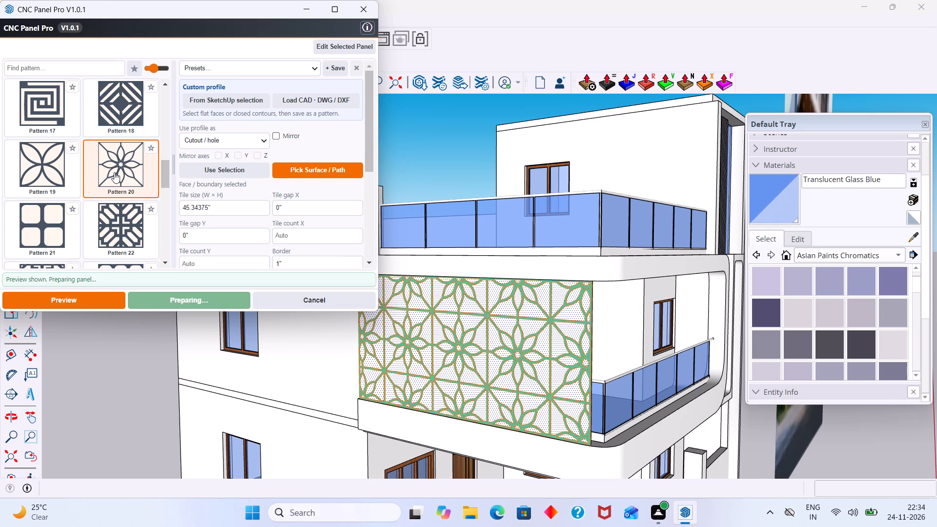
pyautogui.click(48, 173)
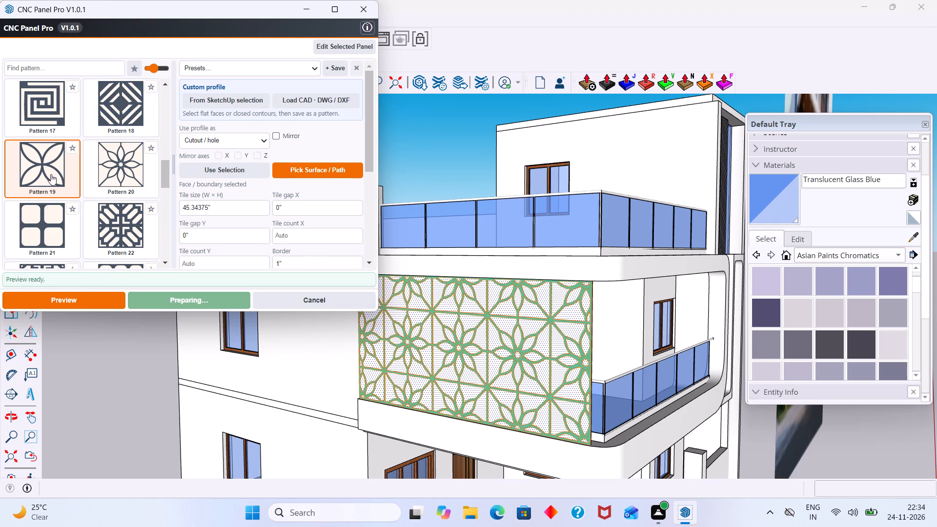
pyautogui.scroll(-2, 95, 219)
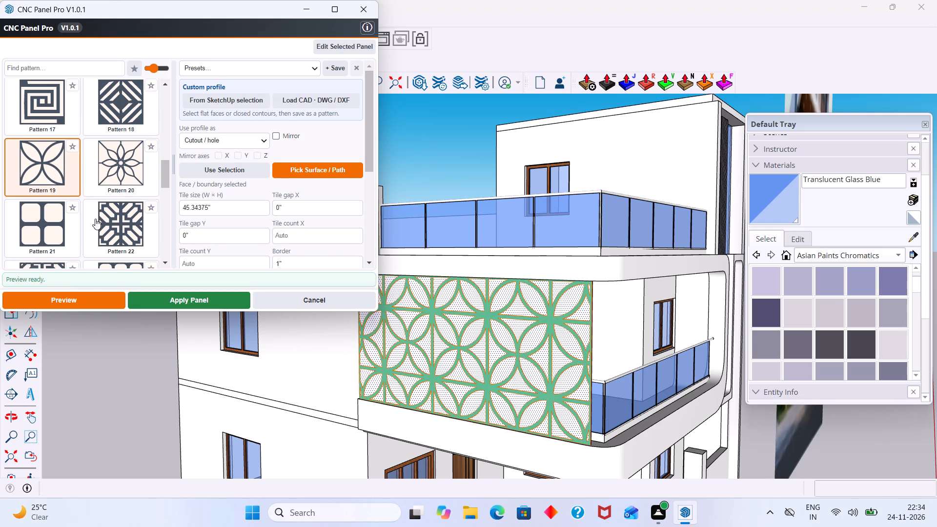
pyautogui.click(51, 176)
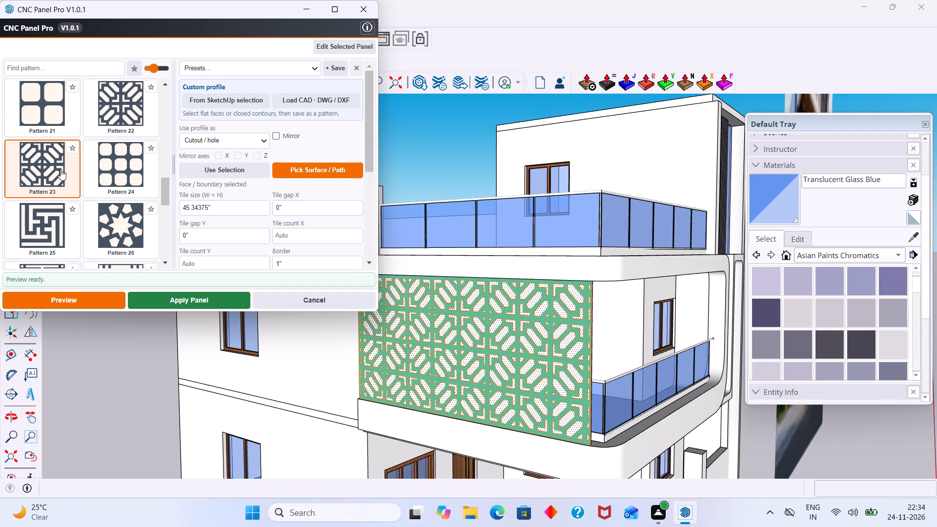
pyautogui.scroll(-2, 66, 173)
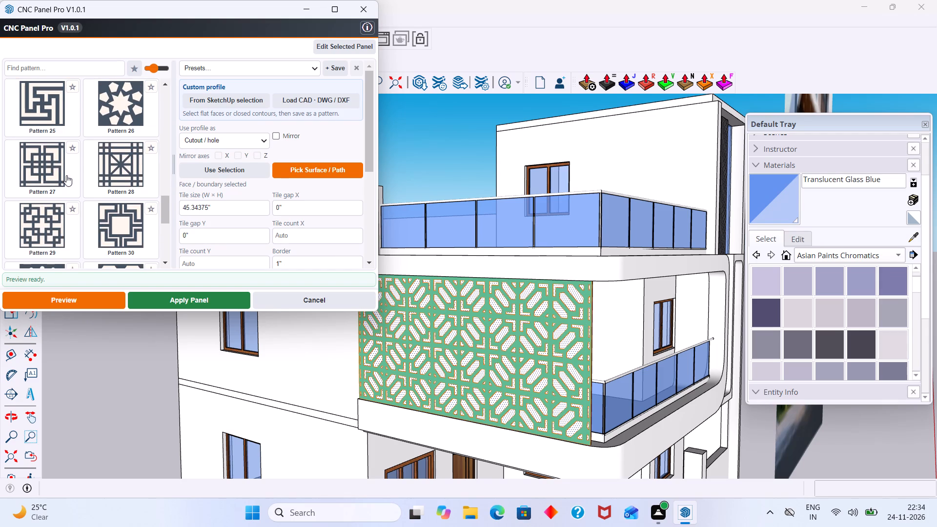
pyautogui.click(104, 159)
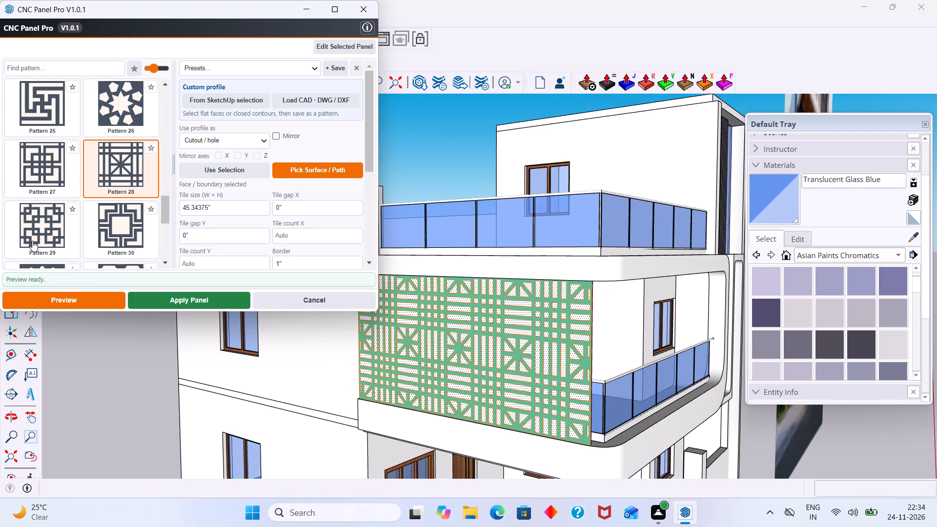
pyautogui.click(41, 222)
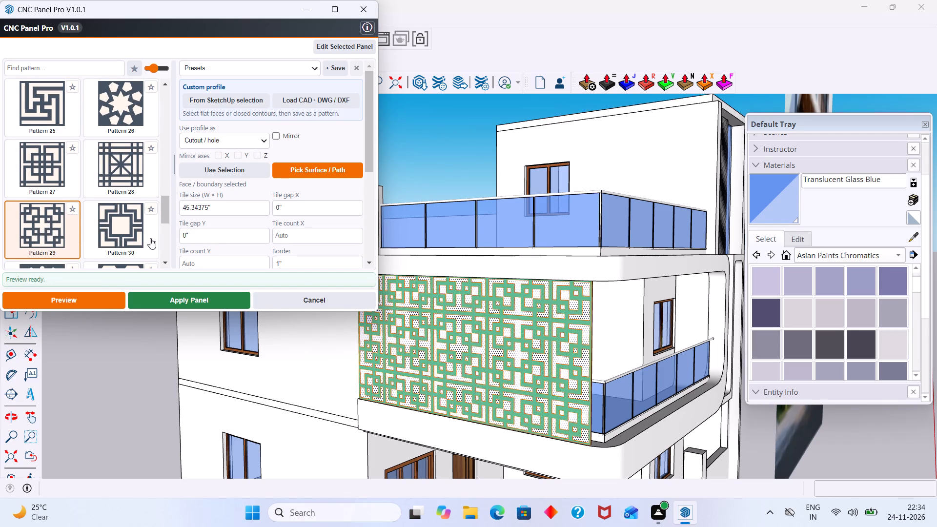
# Preview Patterns 34, 33, 37 and 35 on the balcony's side face to compare the designs.
pyautogui.scroll(-2, 128, 231)
pyautogui.click(126, 230)
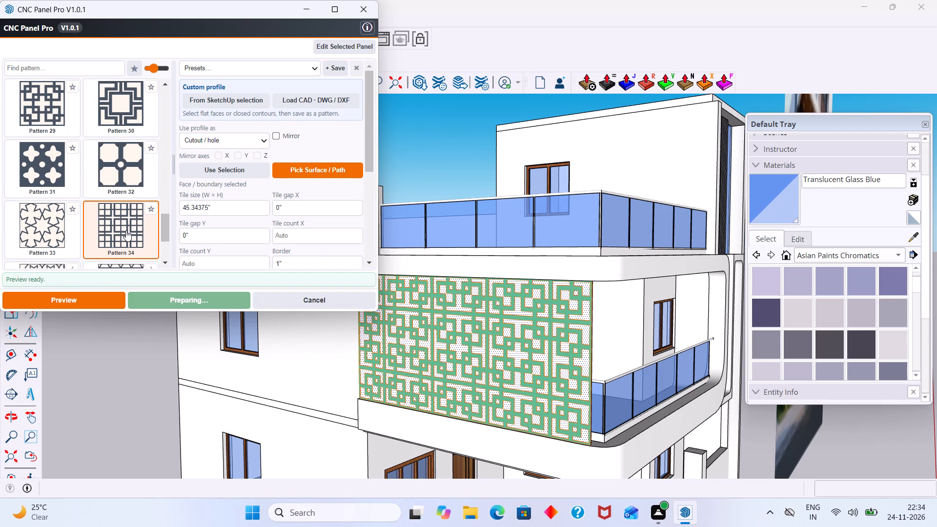
pyautogui.scroll(-2, 83, 229)
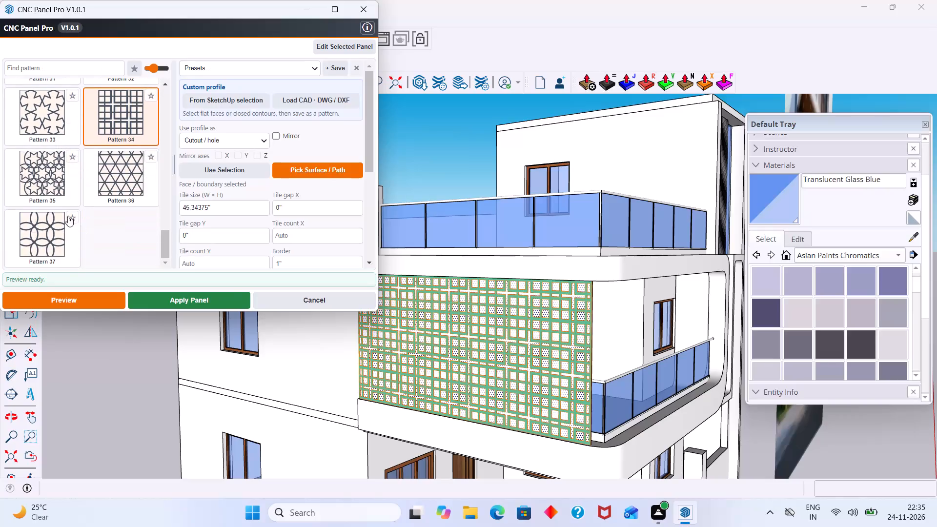
pyautogui.click(37, 122)
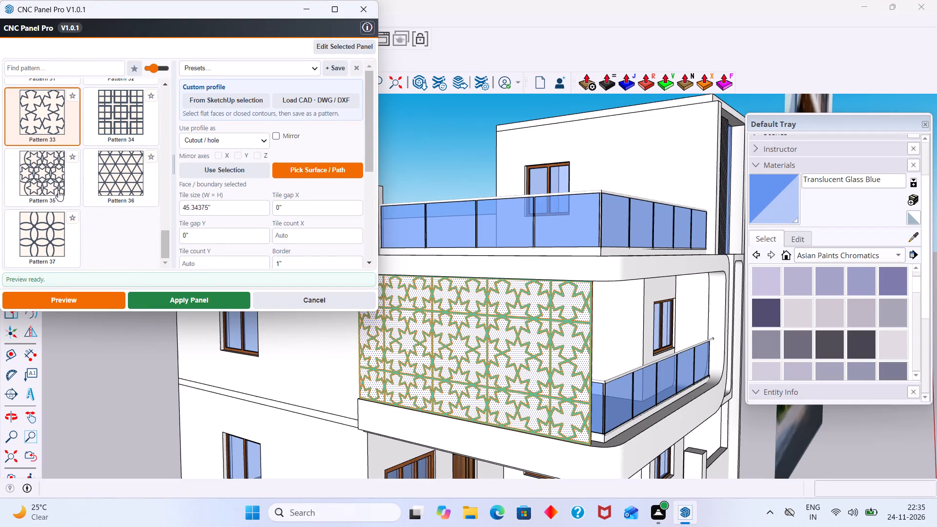
pyautogui.scroll(-1, 70, 178)
pyautogui.click(53, 220)
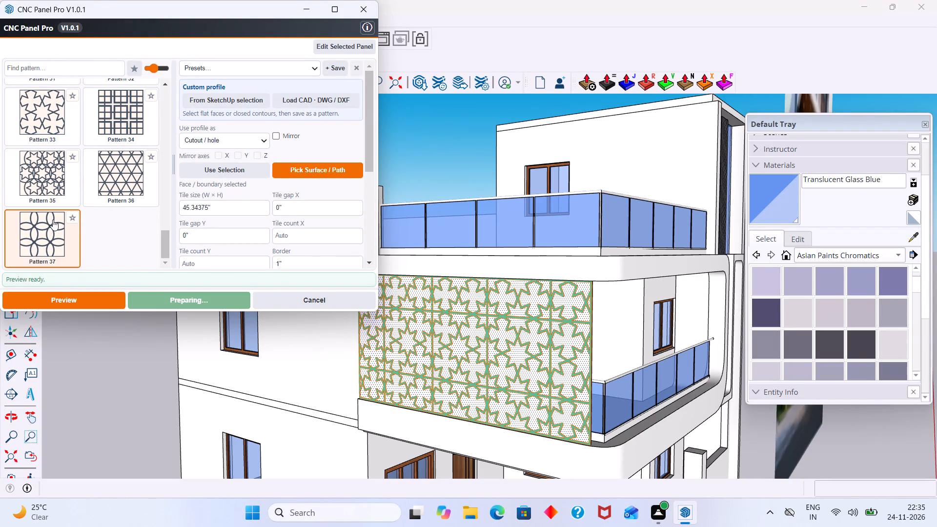
pyautogui.click(47, 179)
# Go back through the pattern library and preview Patterns 33, 29 and 25 on the balcony's side face.
pyautogui.scroll(2, 48, 173)
pyautogui.click(48, 118)
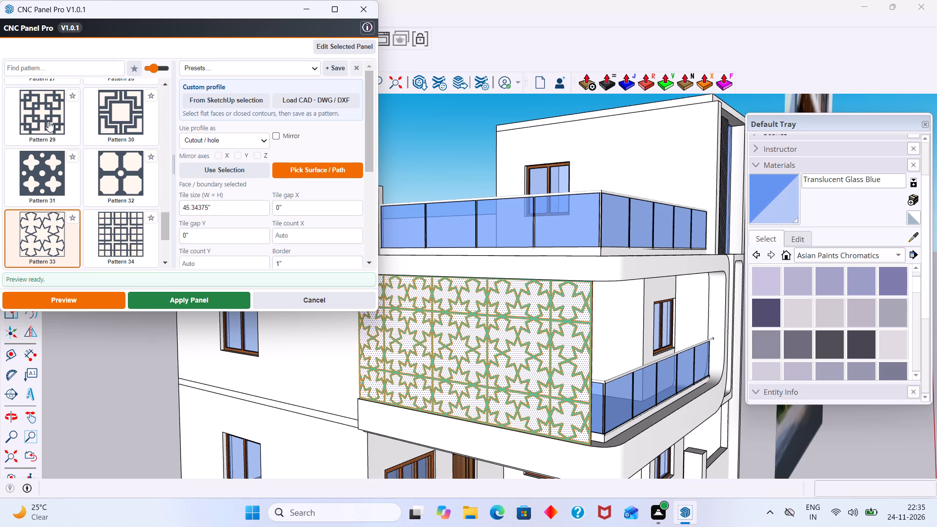
pyautogui.scroll(1, 49, 124)
pyautogui.click(44, 218)
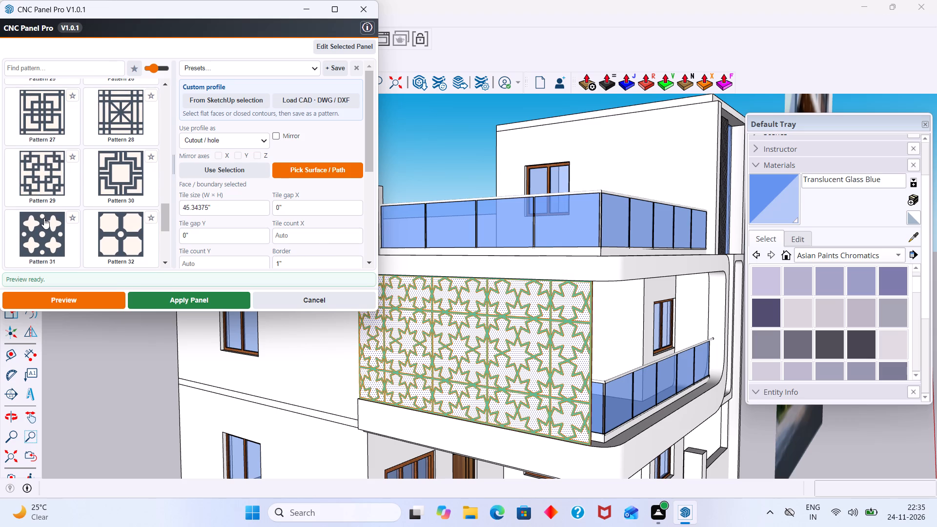
pyautogui.click(48, 170)
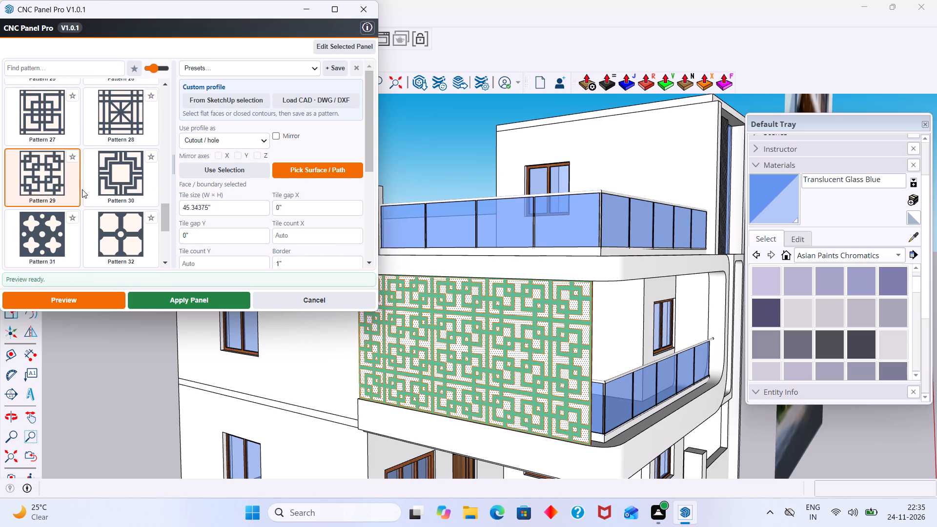
pyautogui.scroll(2, 112, 192)
pyautogui.click(115, 181)
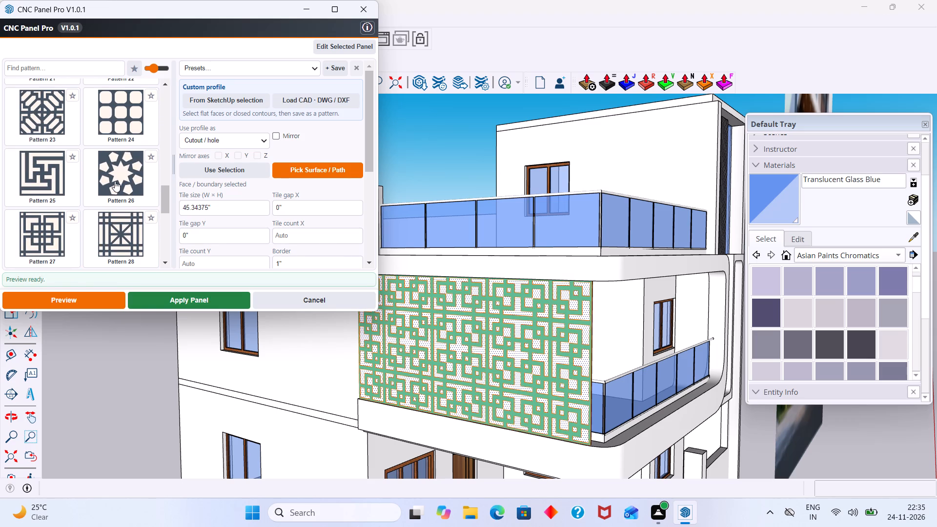
pyautogui.click(47, 164)
# Choose Pattern 23 for the panel on the middle balcony's side face.
pyautogui.scroll(2, 51, 132)
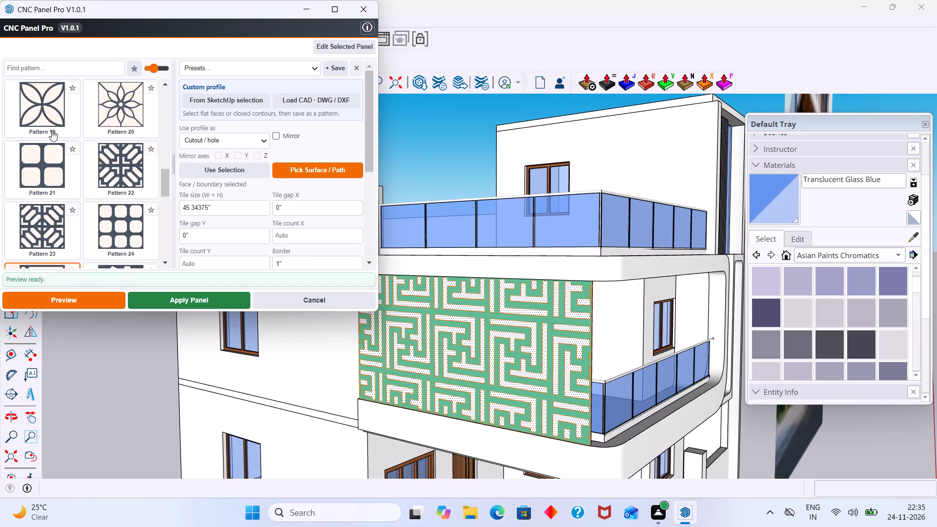
pyautogui.scroll(1, 52, 130)
pyautogui.scroll(-2, 53, 142)
pyautogui.click(49, 162)
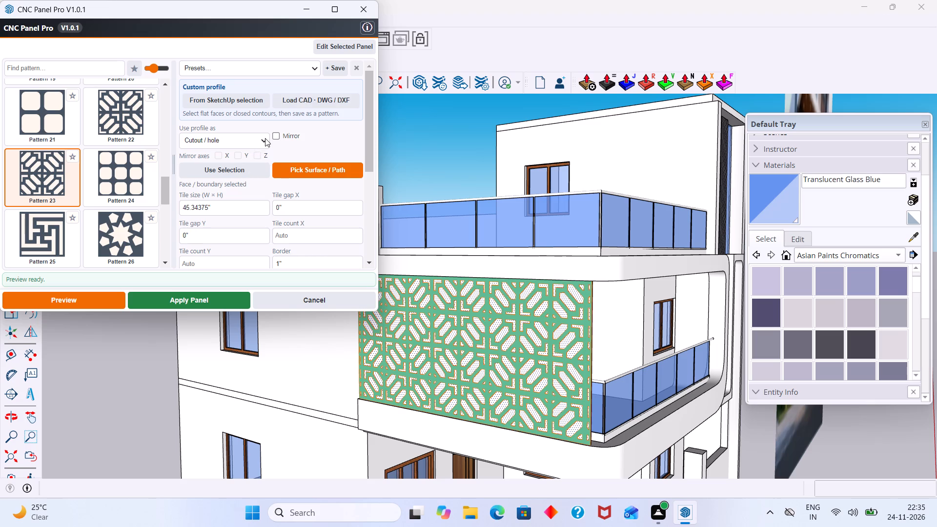
# Compare the Pattern 23 preview up close as Solid pattern and as Cutout / hole, ending on Cutout / hole.
pyautogui.click(265, 138)
pyautogui.click(227, 162)
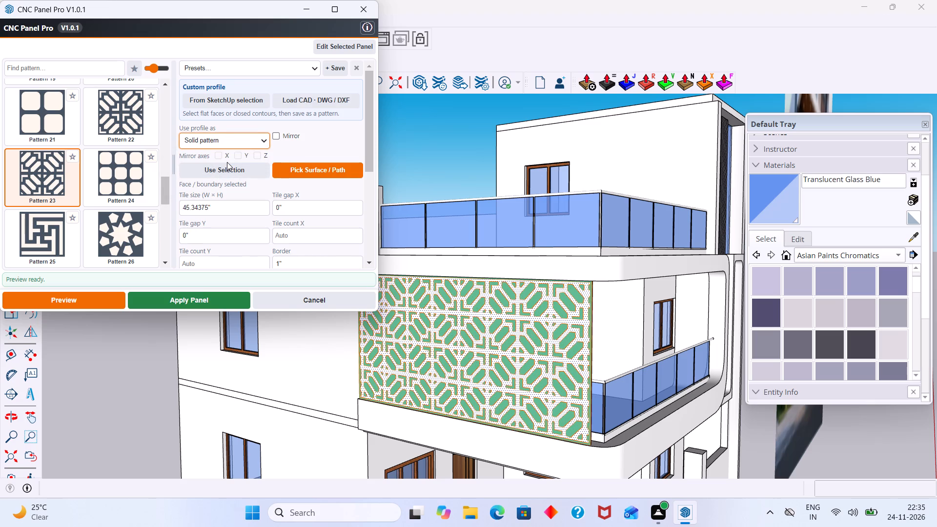
pyautogui.scroll(10, 483, 324)
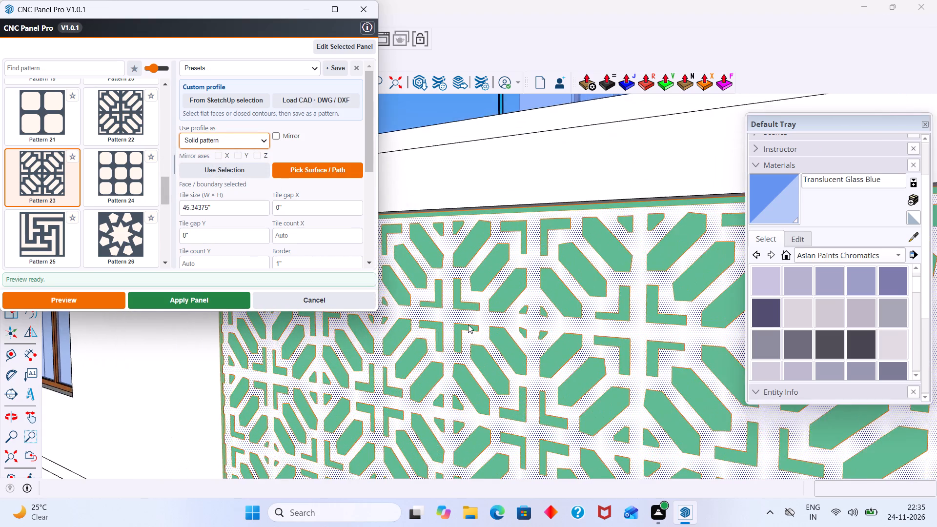
pyautogui.scroll(9, 468, 324)
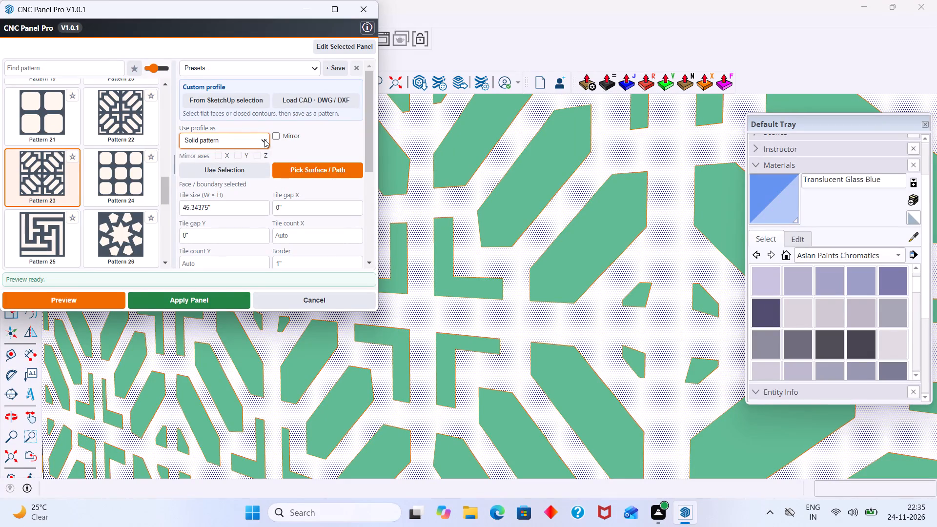
pyautogui.click(264, 139)
pyautogui.click(227, 154)
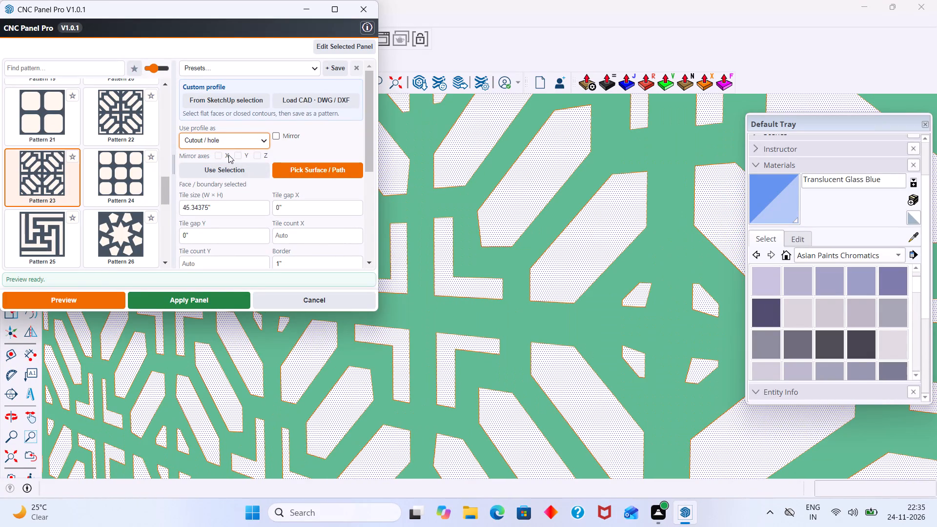
pyautogui.click(257, 140)
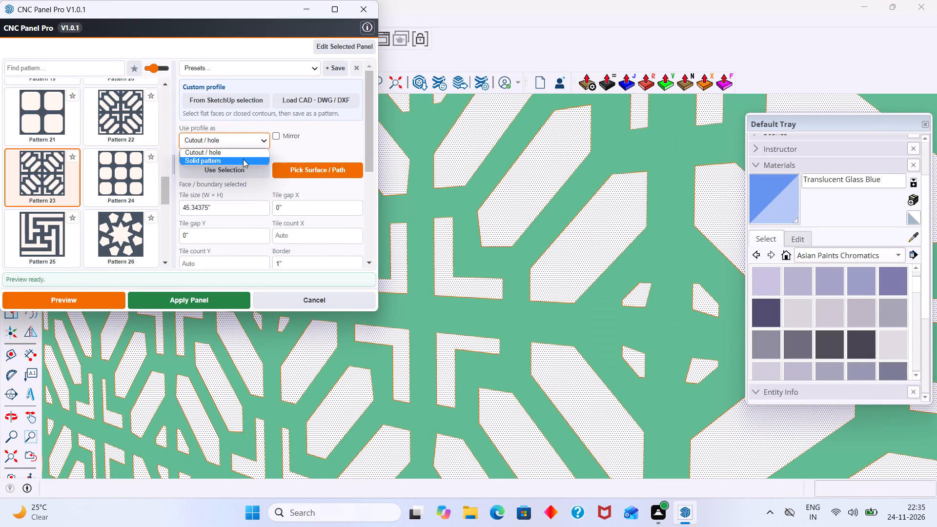
pyautogui.click(243, 159)
pyautogui.click(262, 141)
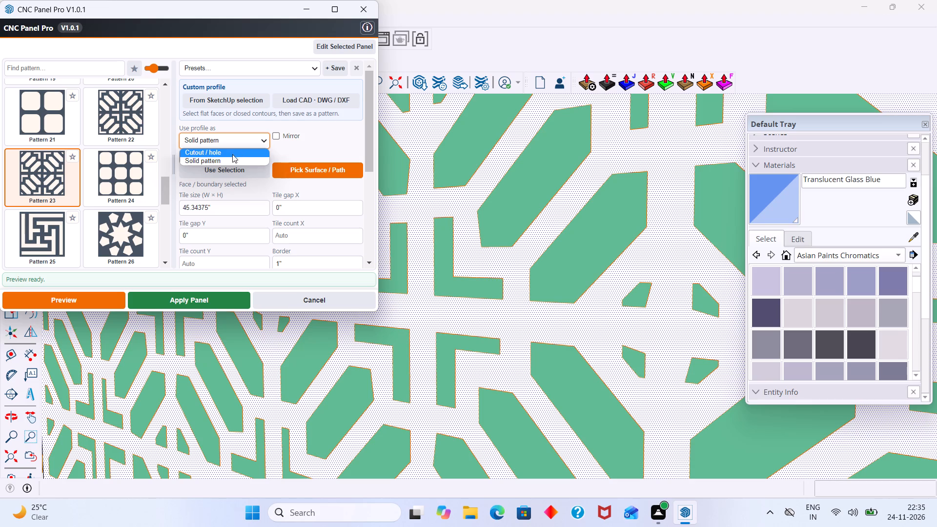
pyautogui.click(222, 161)
pyautogui.click(259, 139)
pyautogui.click(228, 154)
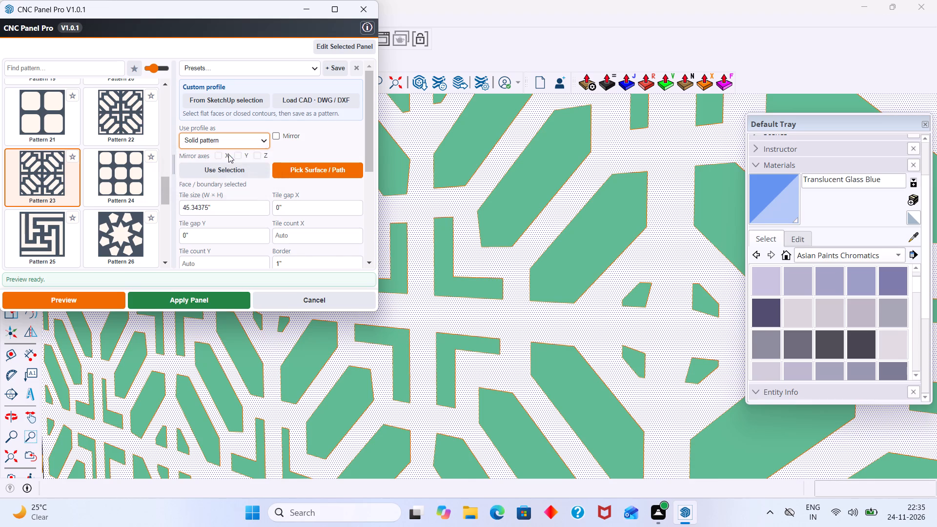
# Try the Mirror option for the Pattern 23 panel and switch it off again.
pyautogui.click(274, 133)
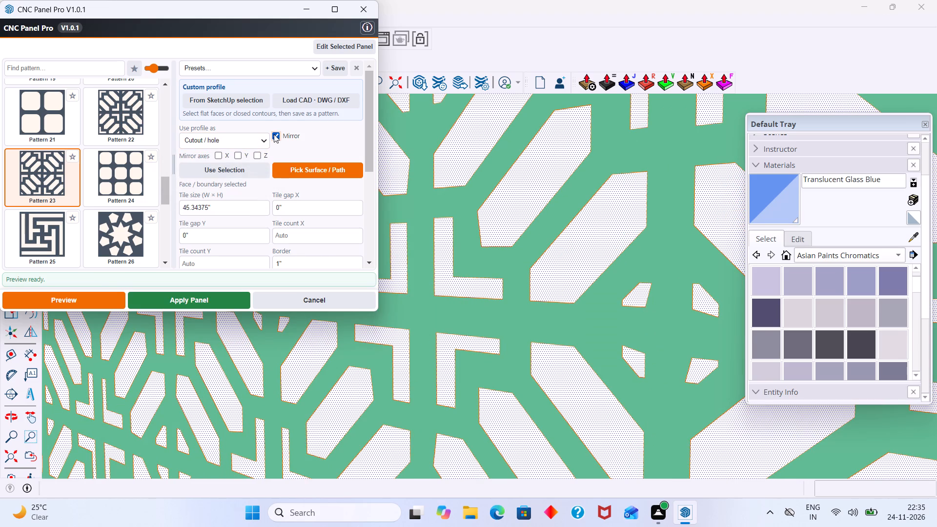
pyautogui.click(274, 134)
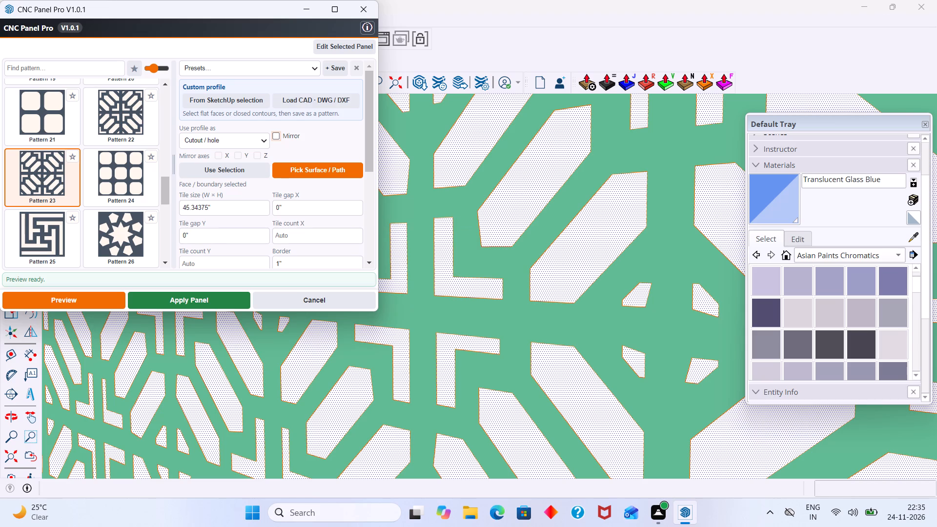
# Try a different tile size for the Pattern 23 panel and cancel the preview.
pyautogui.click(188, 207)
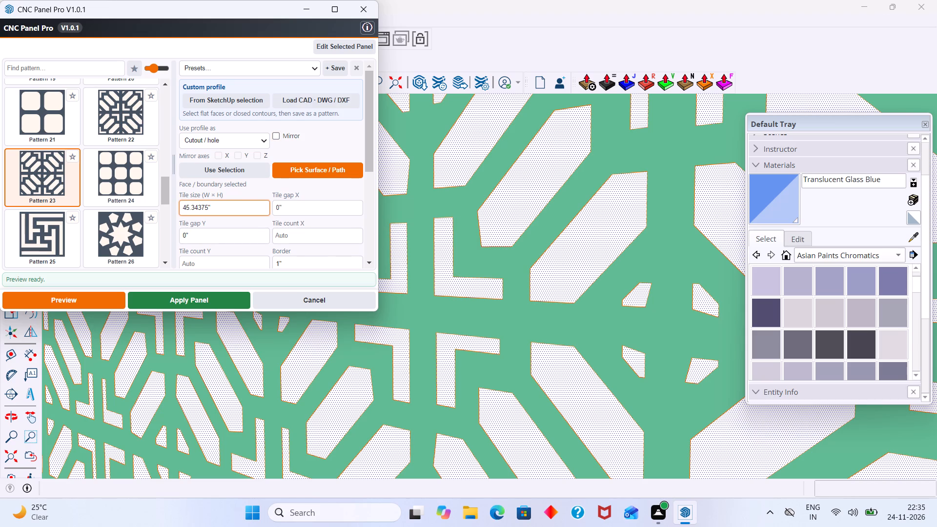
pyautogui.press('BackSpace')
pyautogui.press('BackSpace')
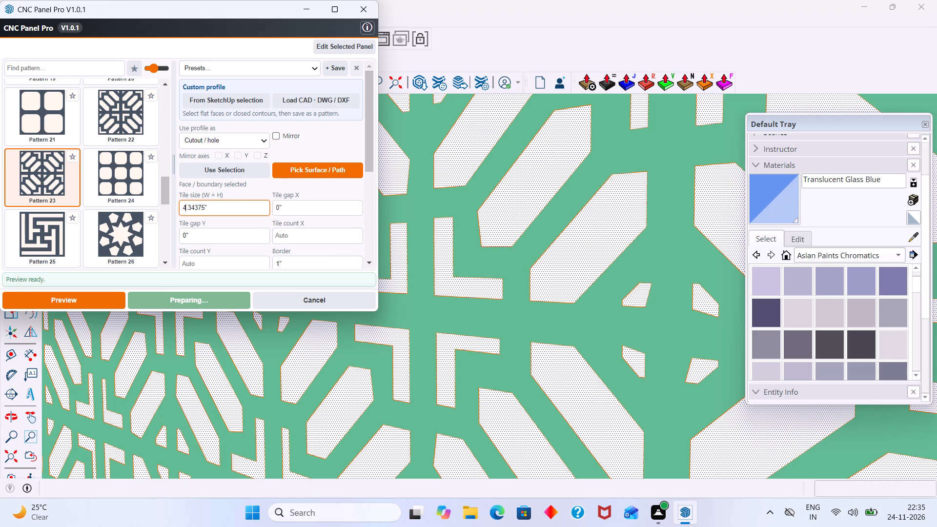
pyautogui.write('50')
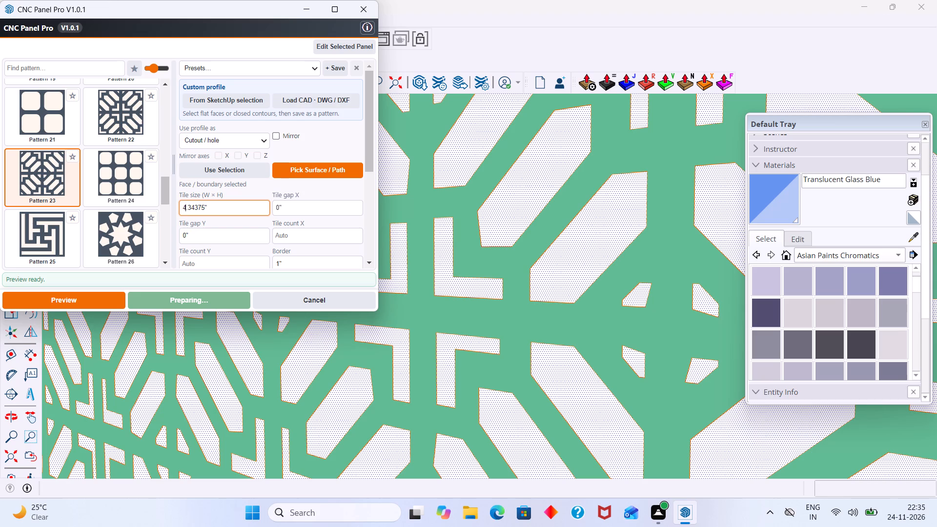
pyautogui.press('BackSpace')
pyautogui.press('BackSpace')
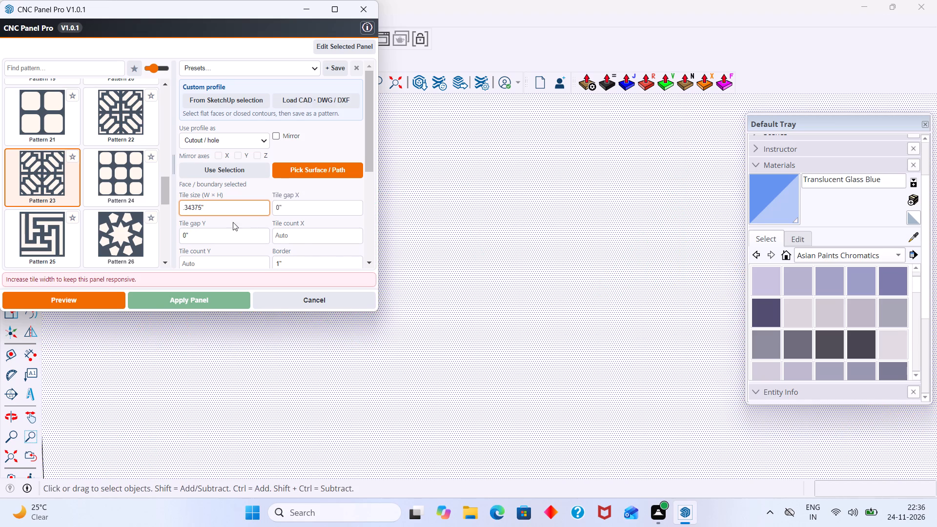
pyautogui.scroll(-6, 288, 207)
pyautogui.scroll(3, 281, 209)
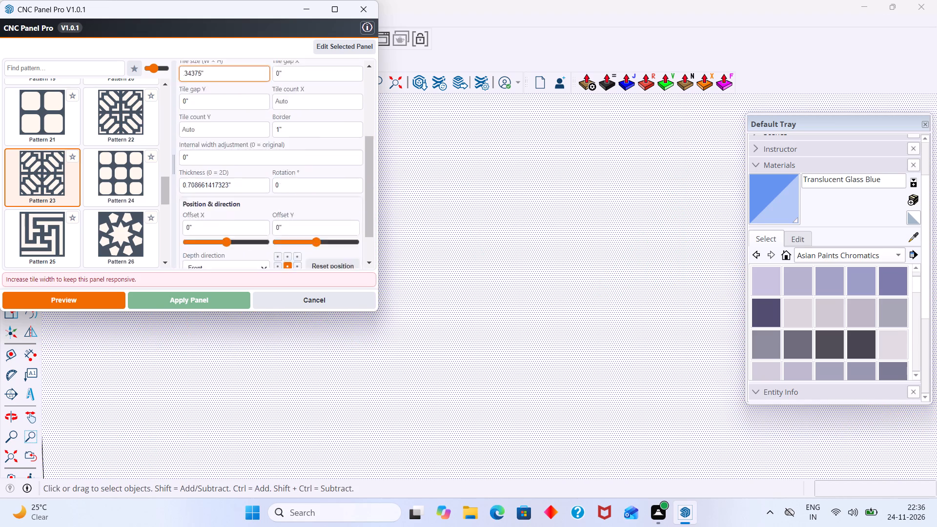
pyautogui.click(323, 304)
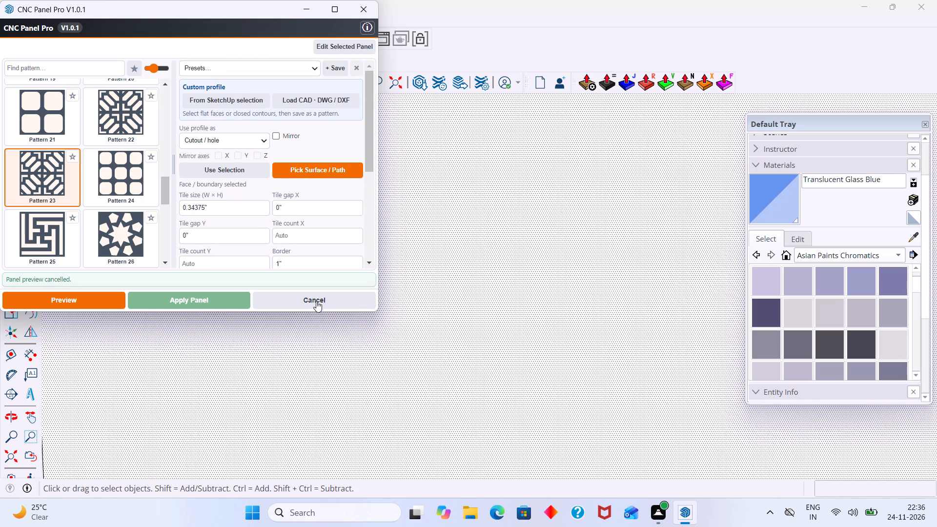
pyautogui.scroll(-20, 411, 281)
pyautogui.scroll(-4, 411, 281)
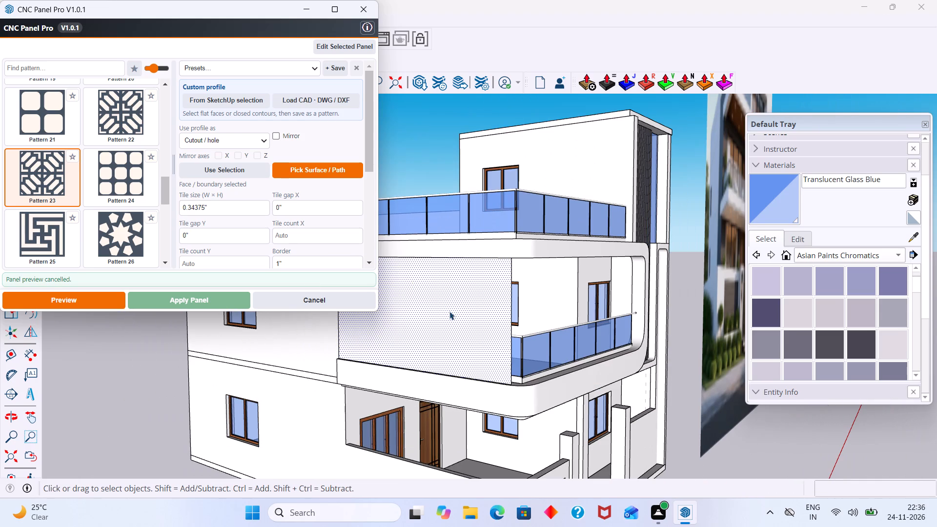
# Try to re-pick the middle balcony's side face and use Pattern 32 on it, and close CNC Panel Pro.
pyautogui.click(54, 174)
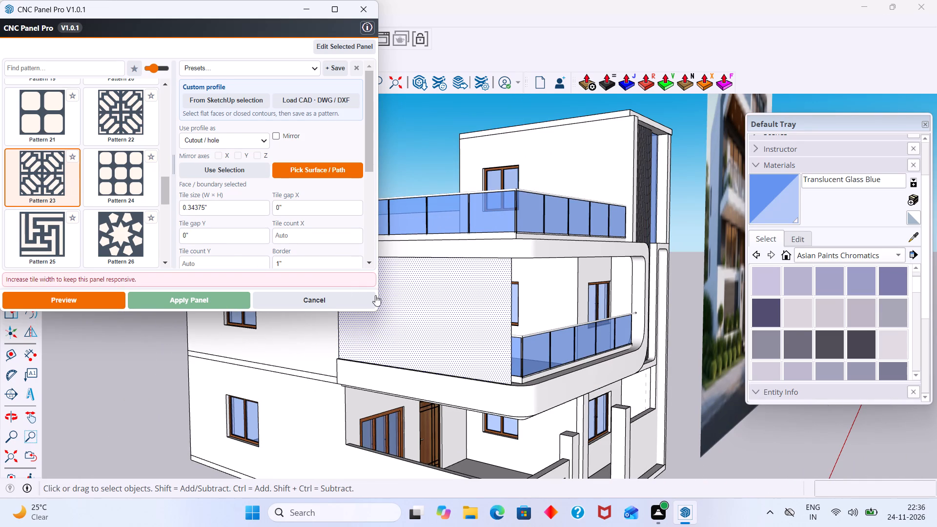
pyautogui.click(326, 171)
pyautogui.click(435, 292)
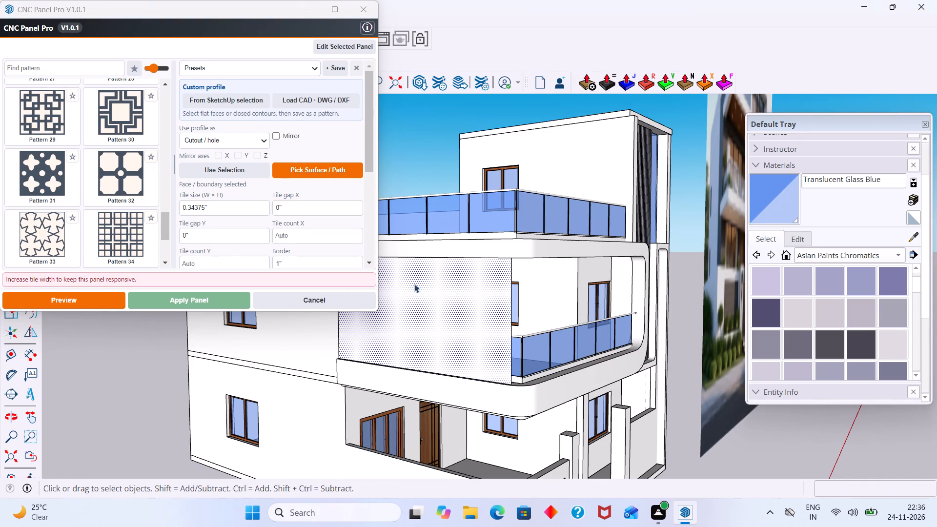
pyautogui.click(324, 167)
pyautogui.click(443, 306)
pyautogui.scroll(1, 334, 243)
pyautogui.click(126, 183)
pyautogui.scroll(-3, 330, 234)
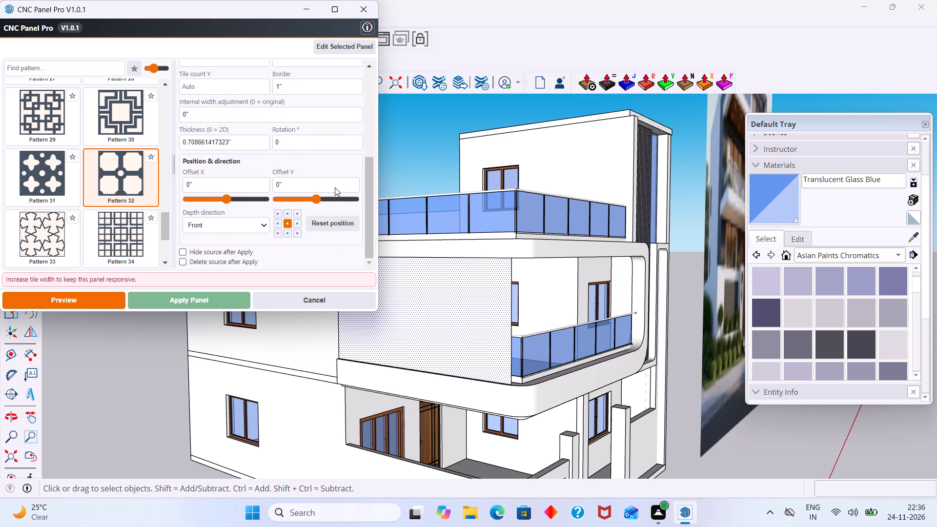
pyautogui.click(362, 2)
# Restart CNC Panel Pro and pick the middle balcony's side face as the surface for the panel.
pyautogui.scroll(-8, 380, 166)
pyautogui.moveTo(389, 284); pyautogui.dragTo(389, 295, button='middle')
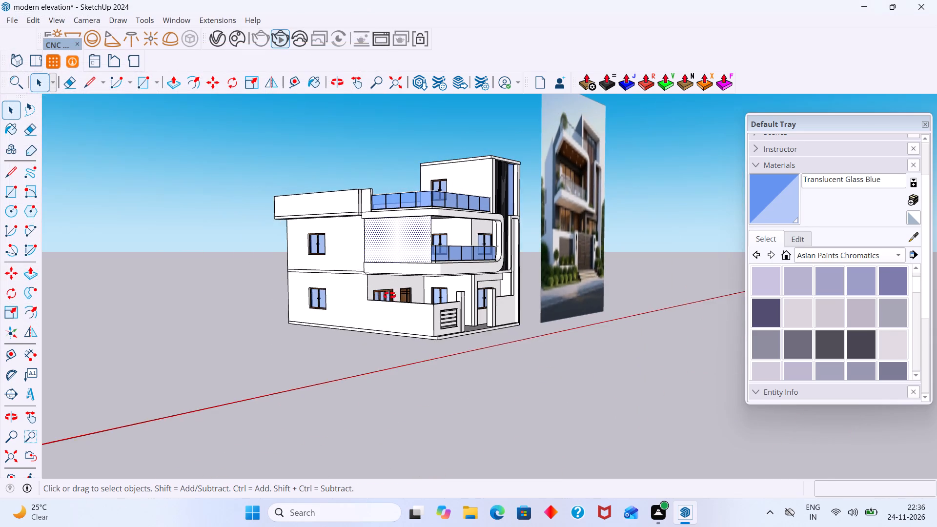
pyautogui.moveTo(389, 295); pyautogui.dragTo(391, 310, button='middle')
pyautogui.click(430, 365)
pyautogui.scroll(11, 388, 236)
pyautogui.doubleClick(390, 243)
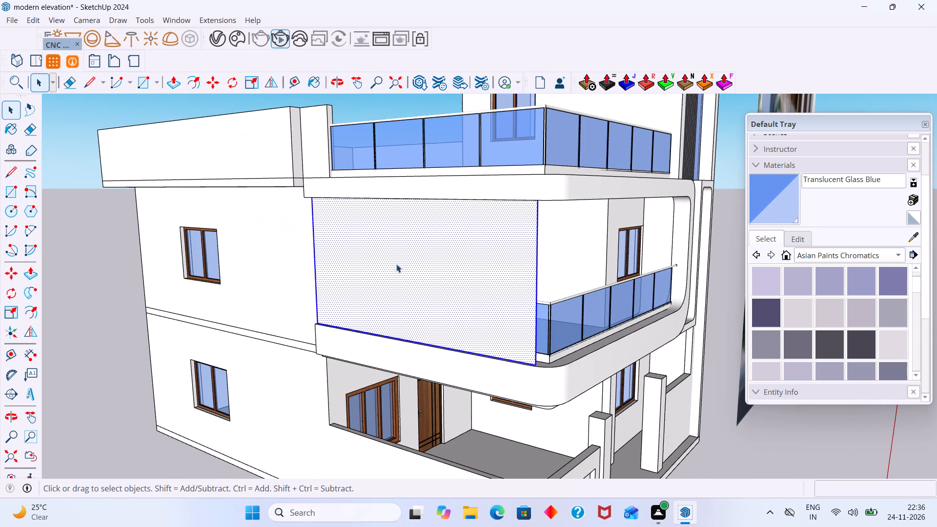
pyautogui.click(397, 264)
pyautogui.click(53, 70)
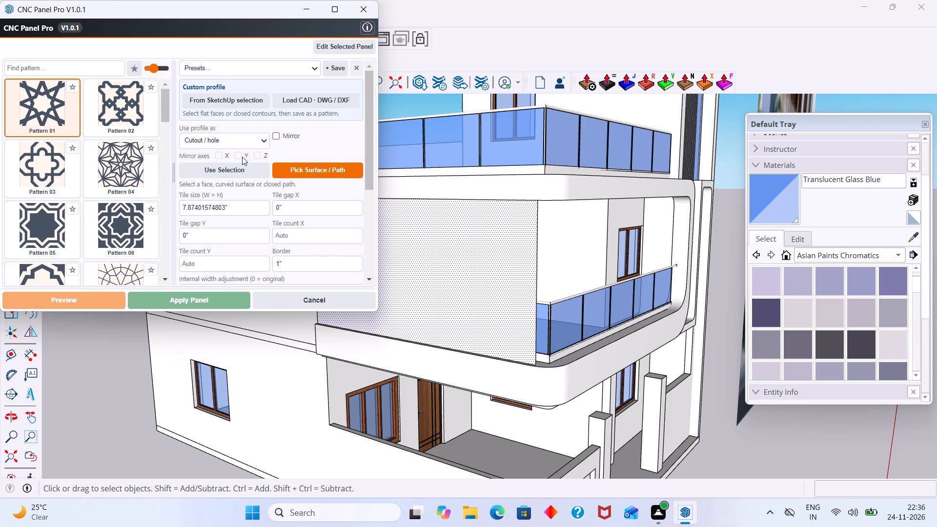
pyautogui.click(296, 174)
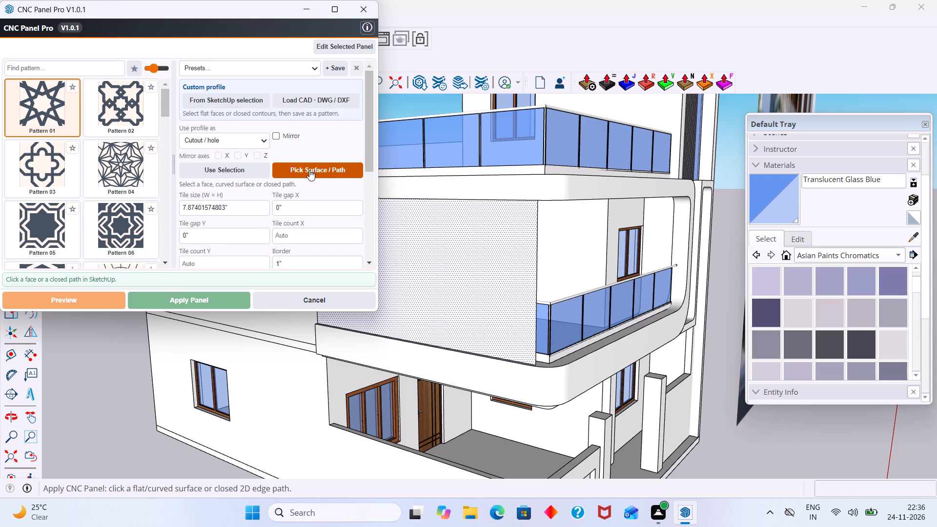
pyautogui.click(309, 170)
pyautogui.click(288, 169)
pyautogui.doubleClick(423, 247)
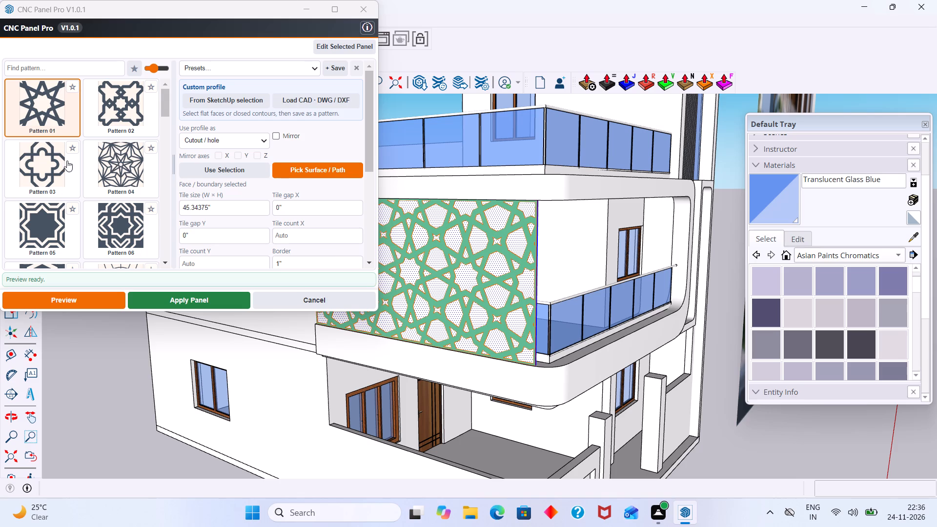
# Preview Patterns 05, 15, 16 and 19 on the middle balcony's side face.
pyautogui.click(46, 228)
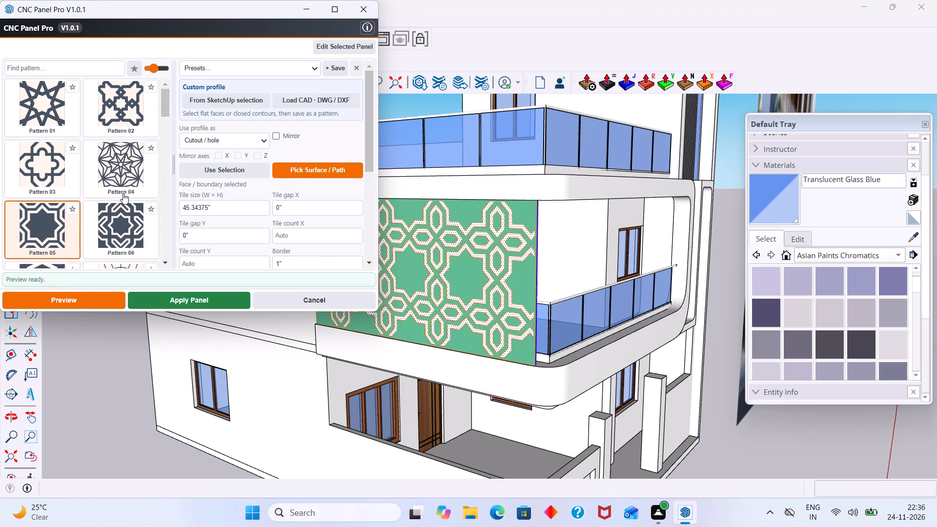
pyautogui.scroll(-6, 123, 194)
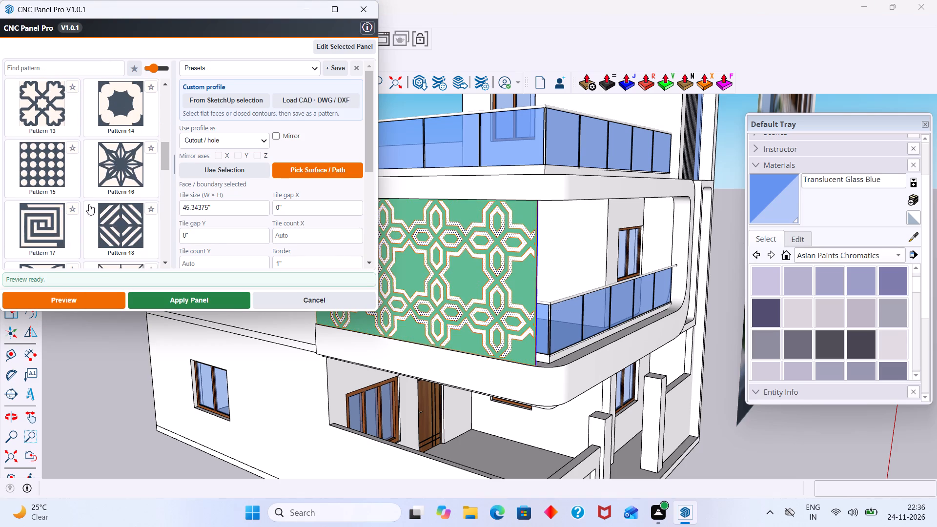
pyautogui.click(45, 159)
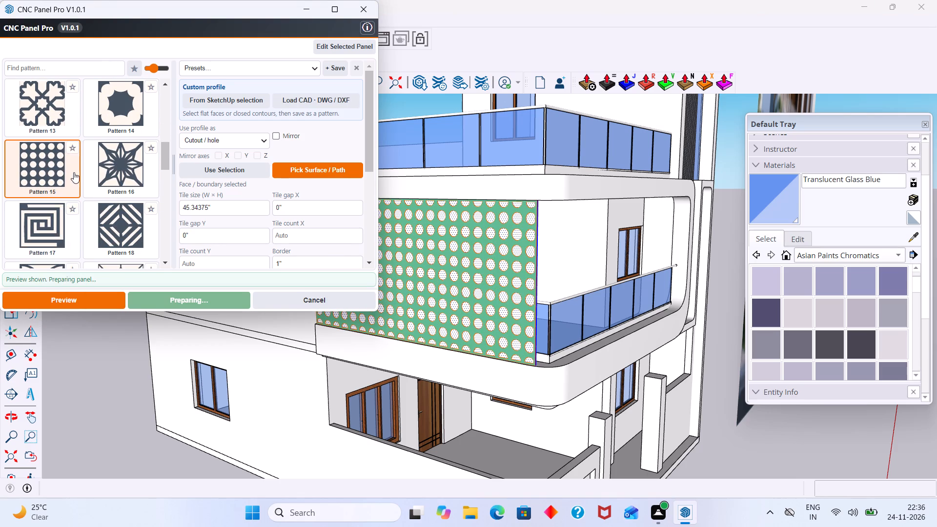
pyautogui.scroll(-1, 63, 209)
pyautogui.click(120, 165)
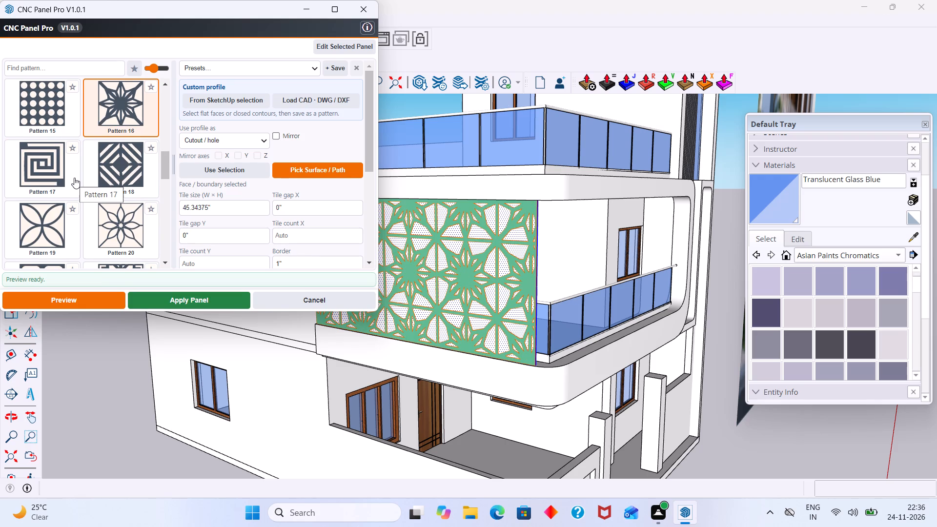
pyautogui.scroll(-2, 71, 181)
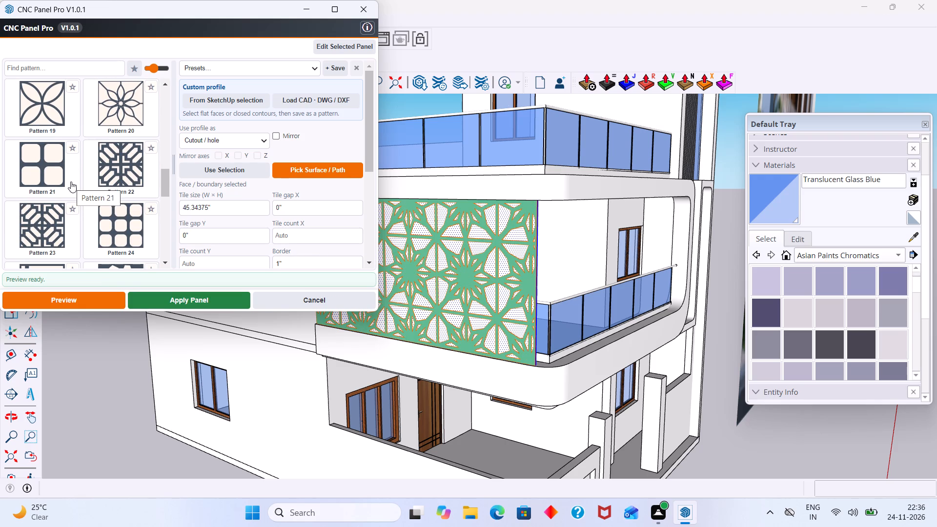
pyautogui.click(45, 117)
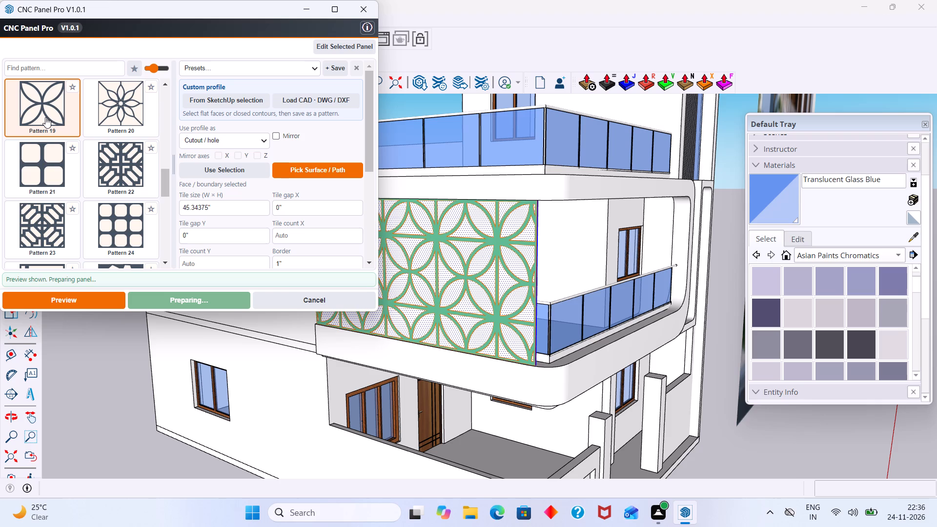
# Go back through the pattern library and preview Patterns 16, 12, 10 and 09 on the balcony's side face.
pyautogui.scroll(3, 97, 114)
pyautogui.click(126, 156)
pyautogui.scroll(1, 121, 135)
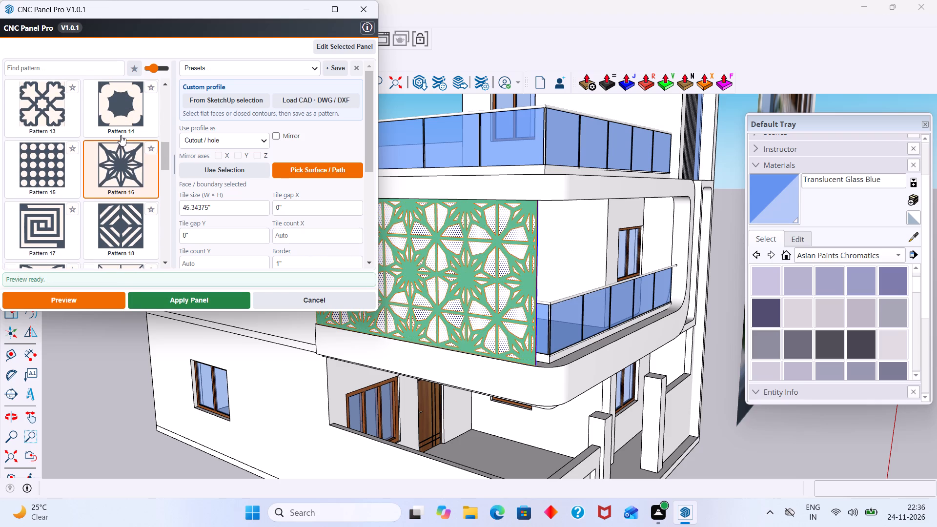
pyautogui.scroll(2, 121, 135)
pyautogui.scroll(-4, 119, 135)
pyautogui.scroll(2, 117, 135)
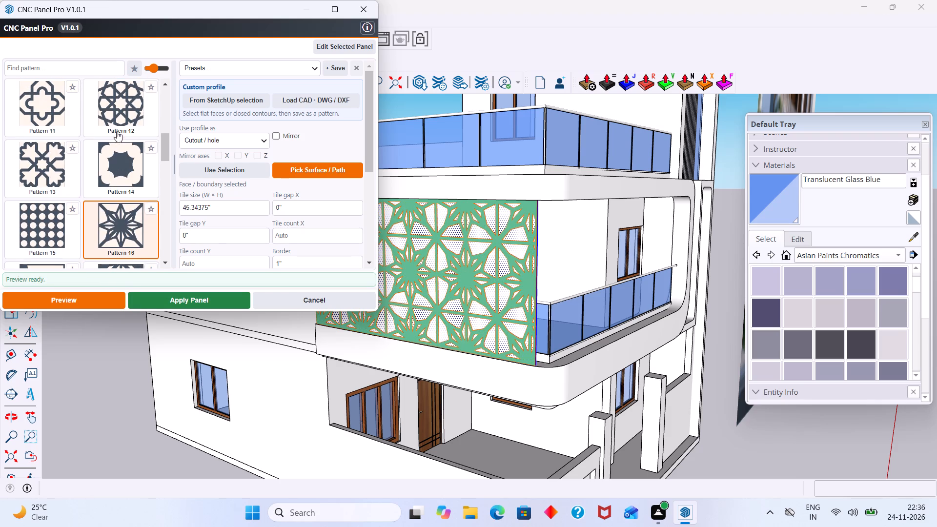
pyautogui.click(115, 121)
pyautogui.scroll(2, 136, 123)
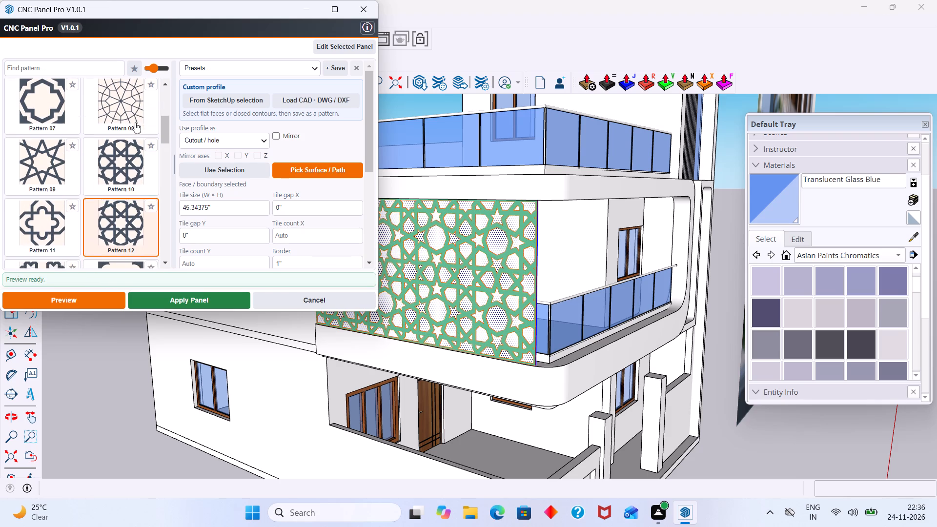
pyautogui.click(111, 157)
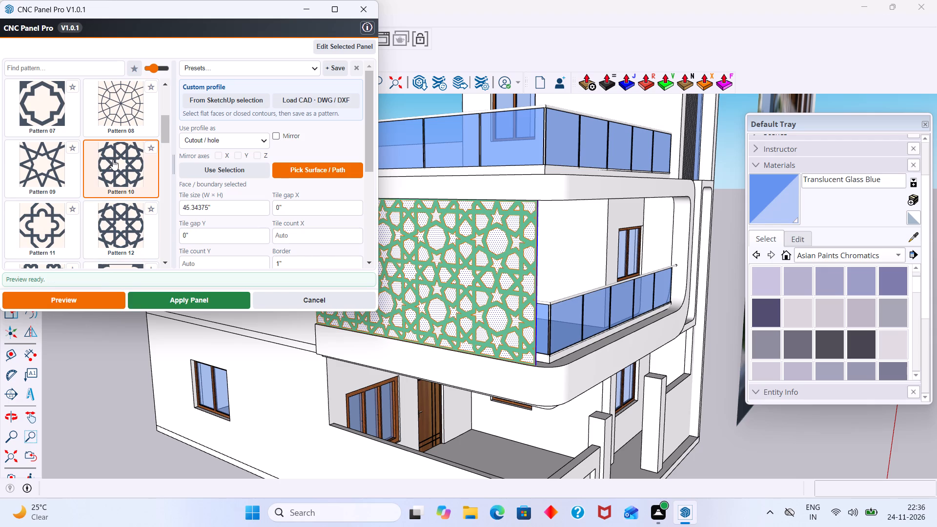
pyautogui.click(46, 178)
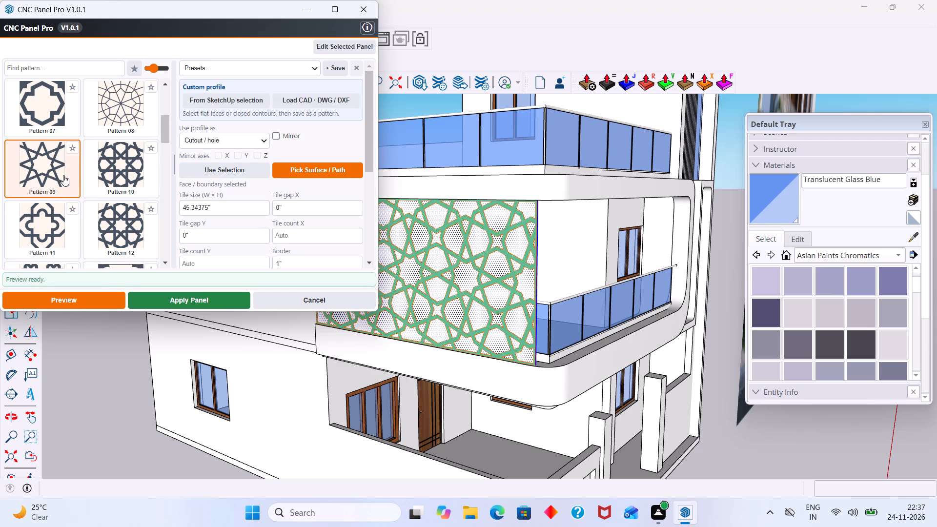
# Try Patterns 20, 22 and 24 on the balcony's side face for comparison.
pyautogui.scroll(-6, 75, 175)
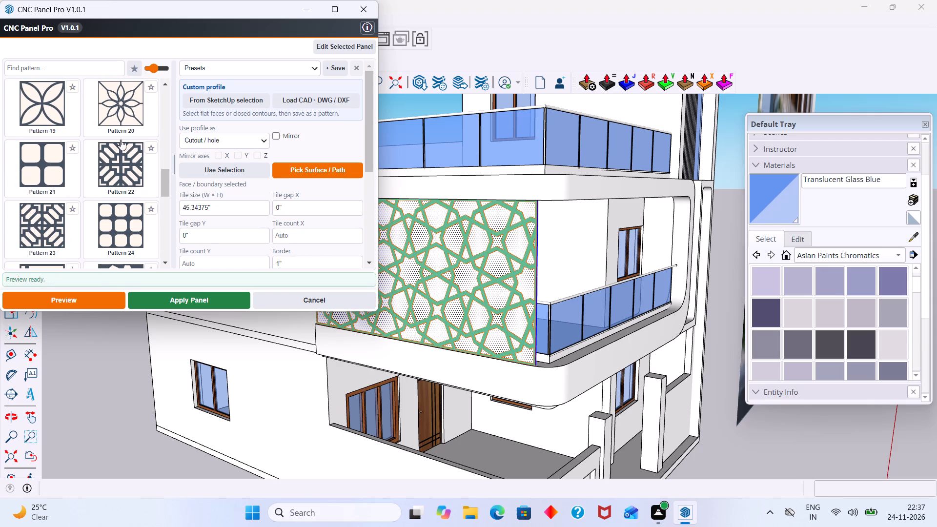
pyautogui.click(123, 107)
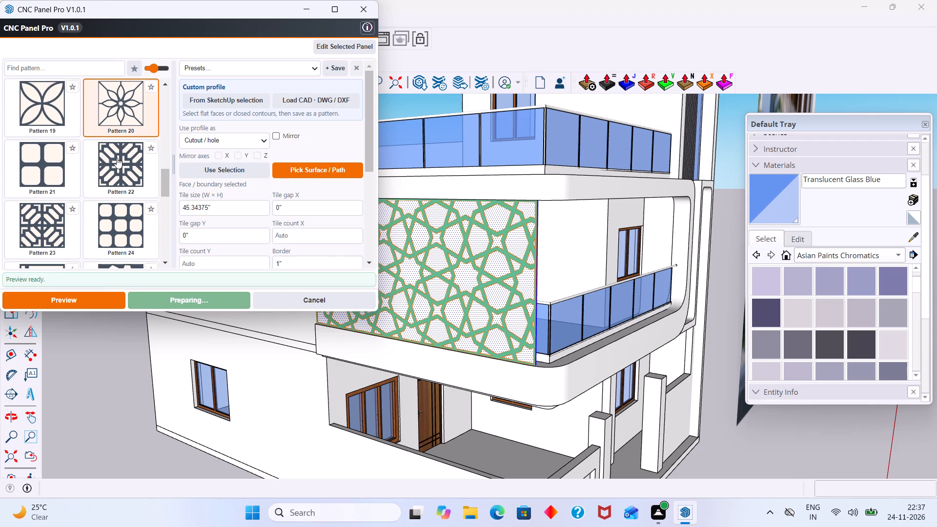
pyautogui.click(117, 158)
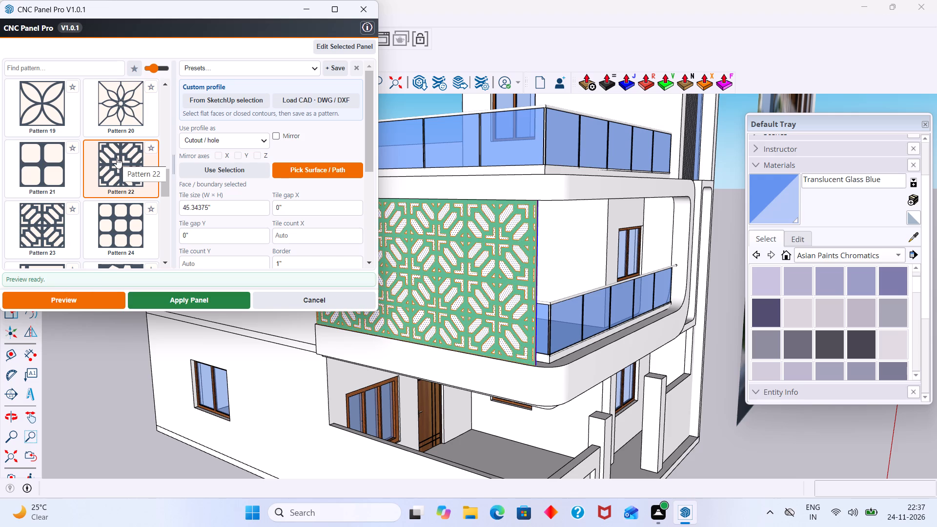
pyautogui.click(106, 213)
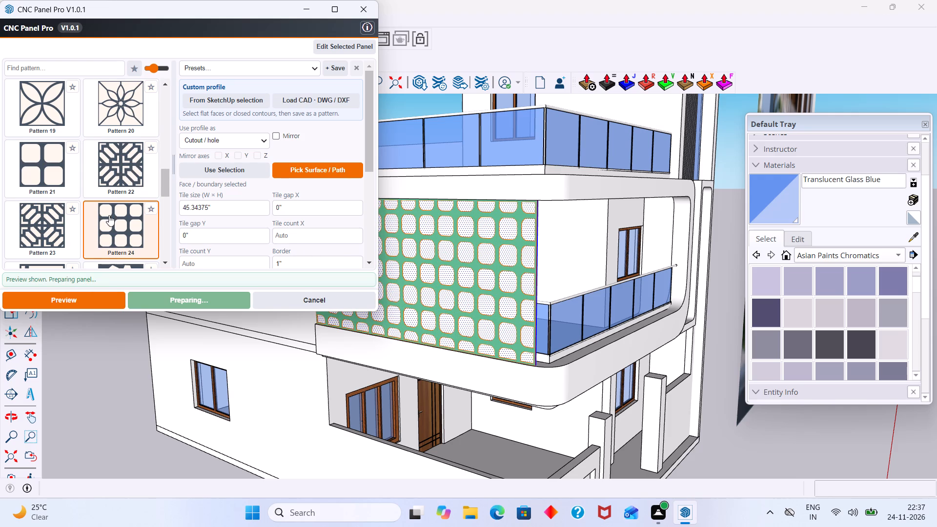
# Choose Pattern 23 for the panel on the middle balcony's side face and view its preview up close.
pyautogui.scroll(-2, 108, 215)
pyautogui.click(46, 114)
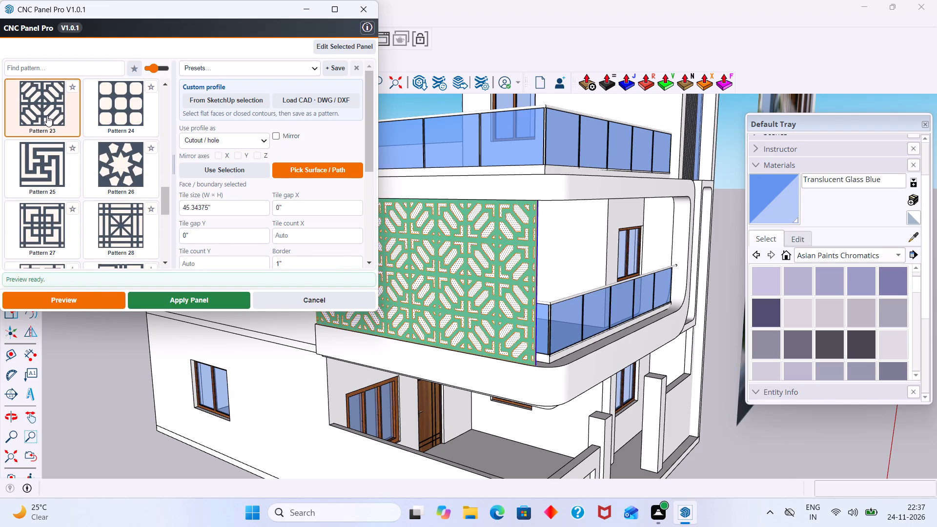
pyautogui.scroll(10, 465, 226)
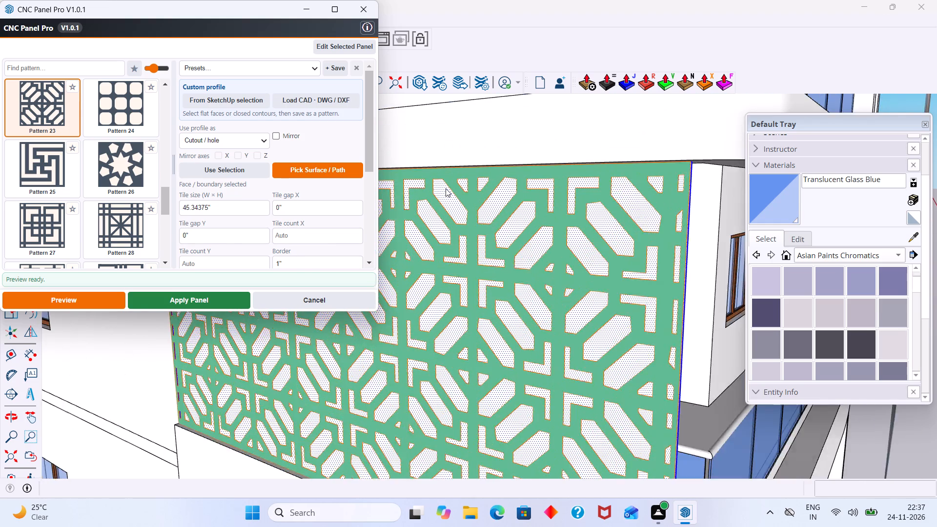
# Apply the Pattern 23 CNC panel to the middle balcony's side face and deselect it.
pyautogui.scroll(8, 446, 188)
pyautogui.scroll(-10, 447, 200)
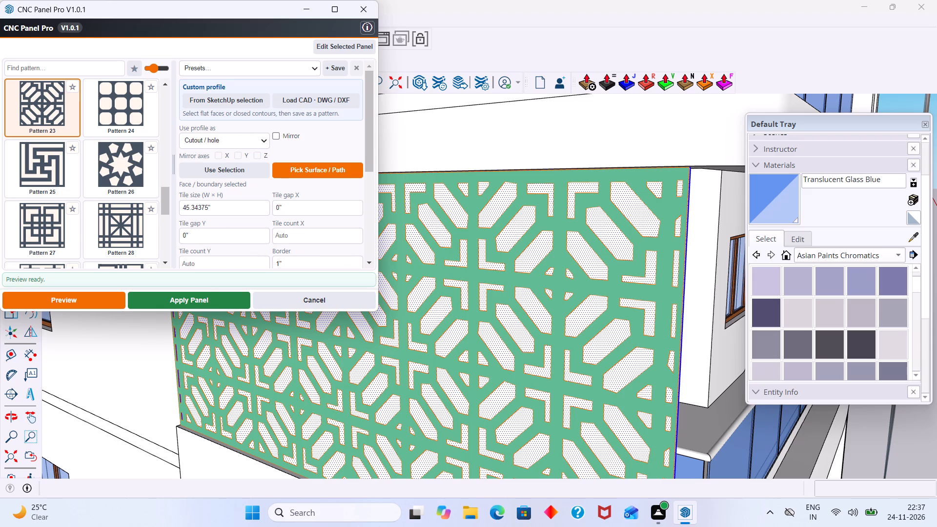
pyautogui.click(205, 301)
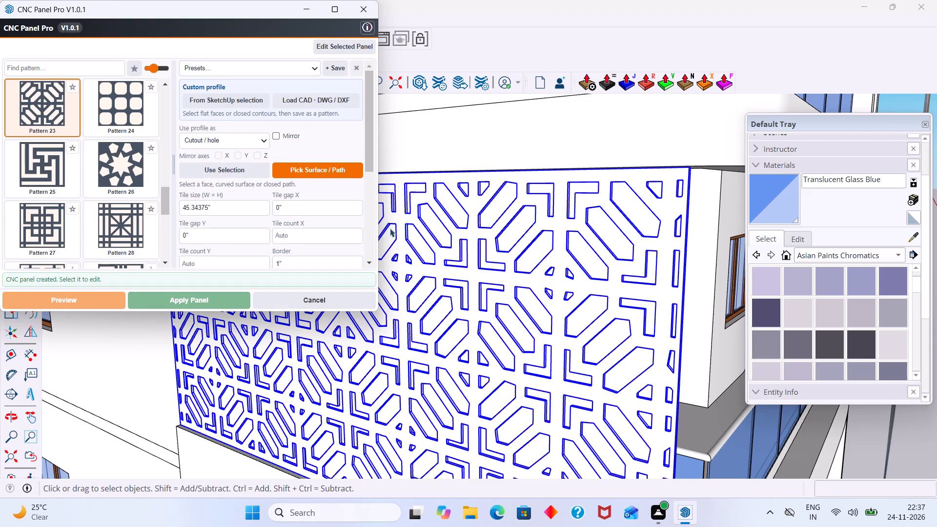
pyautogui.scroll(4, 473, 243)
pyautogui.scroll(-20, 473, 237)
pyautogui.scroll(-5, 473, 237)
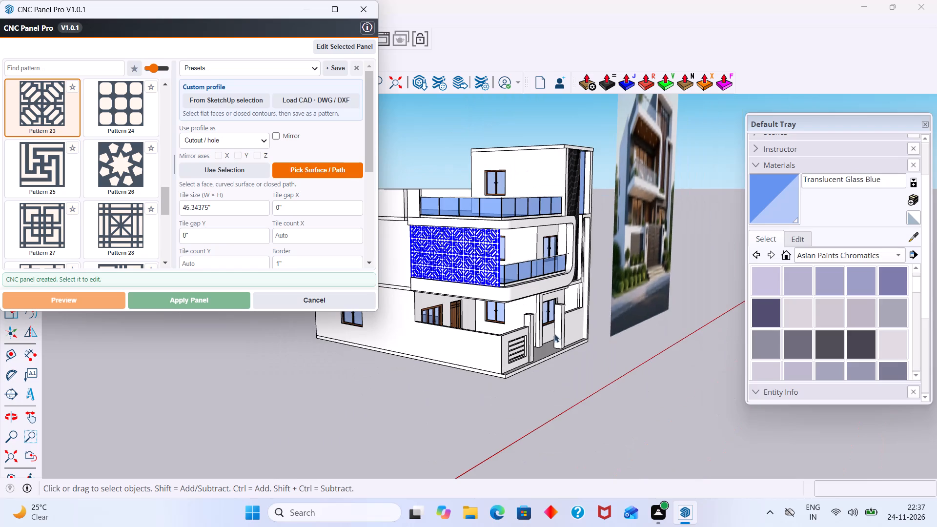
pyautogui.click(639, 383)
# Delete the solid face behind the new CNC panel so its cutouts are open to the balcony.
pyautogui.scroll(20, 452, 243)
pyautogui.scroll(5, 452, 243)
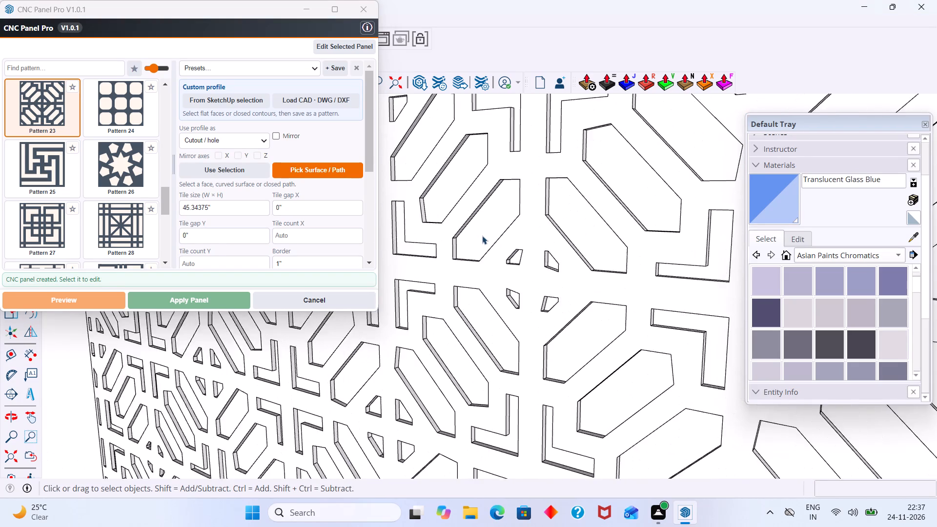
pyautogui.scroll(2, 482, 236)
pyautogui.click(483, 229)
pyautogui.press('Delete')
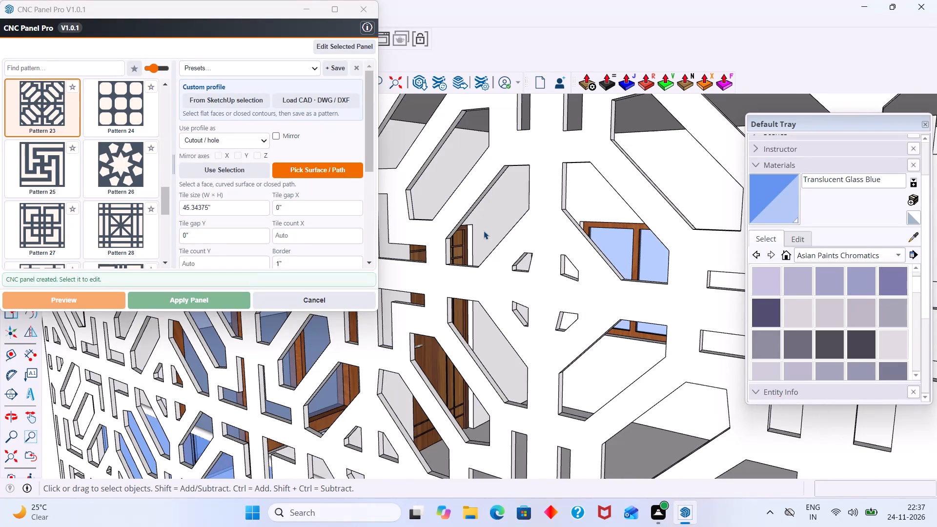
# Examine the perforated balcony panel from several angles and close the CNC Panel Pro window.
pyautogui.scroll(-19, 486, 241)
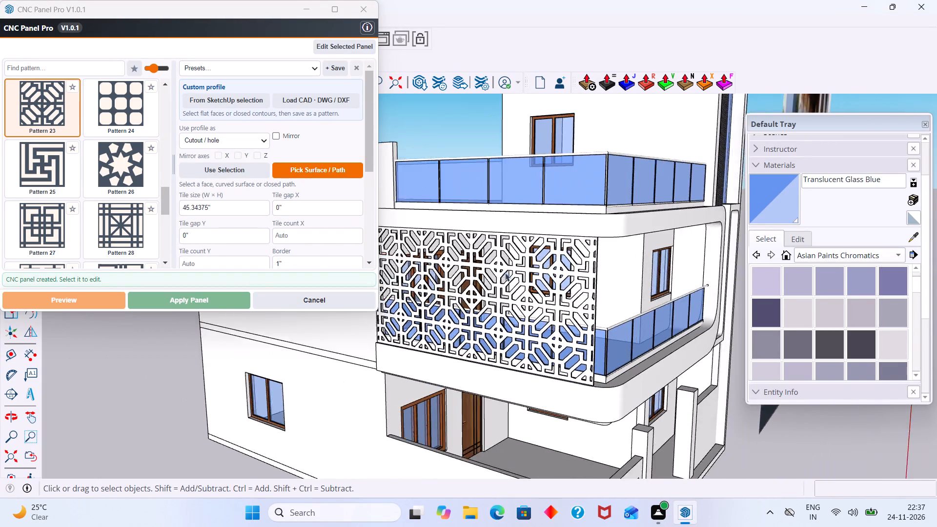
pyautogui.moveTo(537, 327); pyautogui.dragTo(469, 333, button='middle')
pyautogui.scroll(5, 485, 333)
pyautogui.moveTo(497, 334); pyautogui.dragTo(494, 333, button='middle')
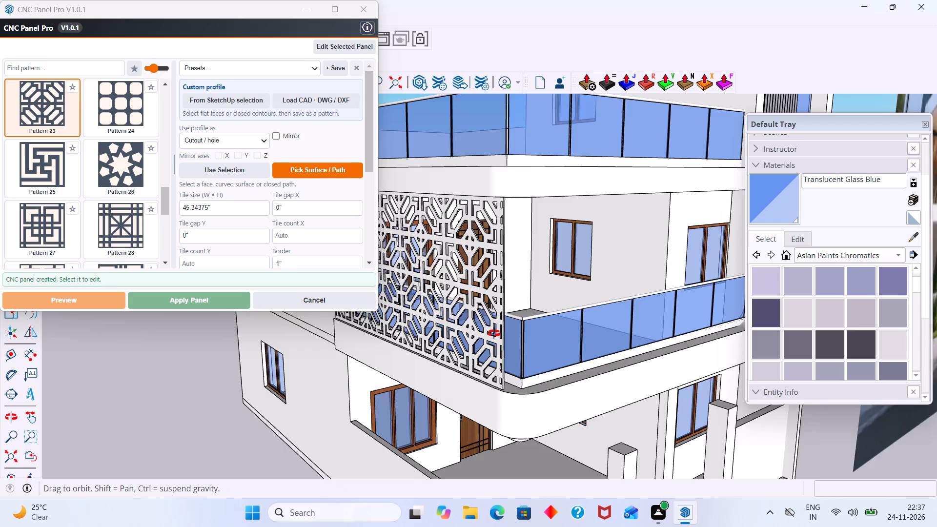
pyautogui.moveTo(494, 333); pyautogui.dragTo(565, 309, button='middle')
pyautogui.moveTo(546, 298); pyautogui.dragTo(511, 385, button='middle')
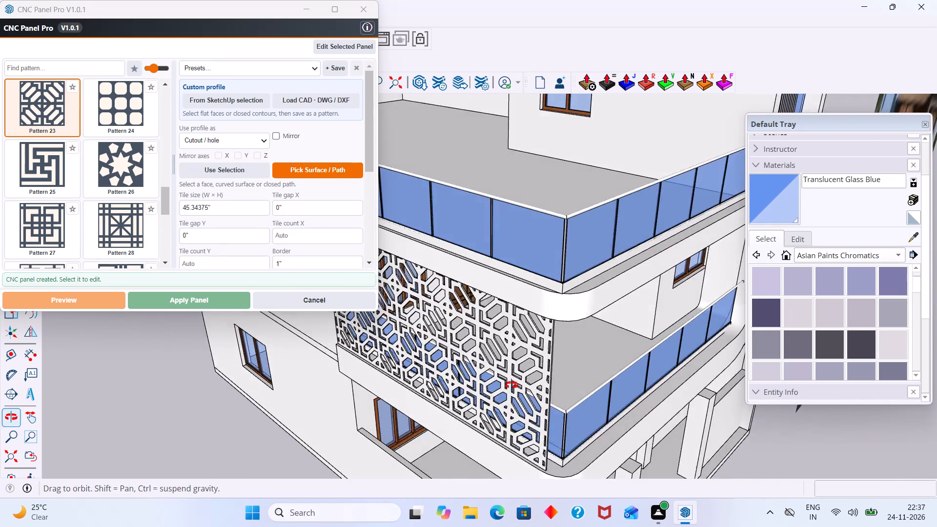
pyautogui.moveTo(511, 385); pyautogui.dragTo(511, 381, button='middle')
pyautogui.scroll(1, 512, 368)
pyautogui.scroll(-17, 512, 367)
pyautogui.moveTo(466, 428); pyautogui.dragTo(471, 368, button='middle')
pyautogui.scroll(20, 505, 366)
pyautogui.scroll(6, 505, 366)
pyautogui.scroll(-2, 531, 348)
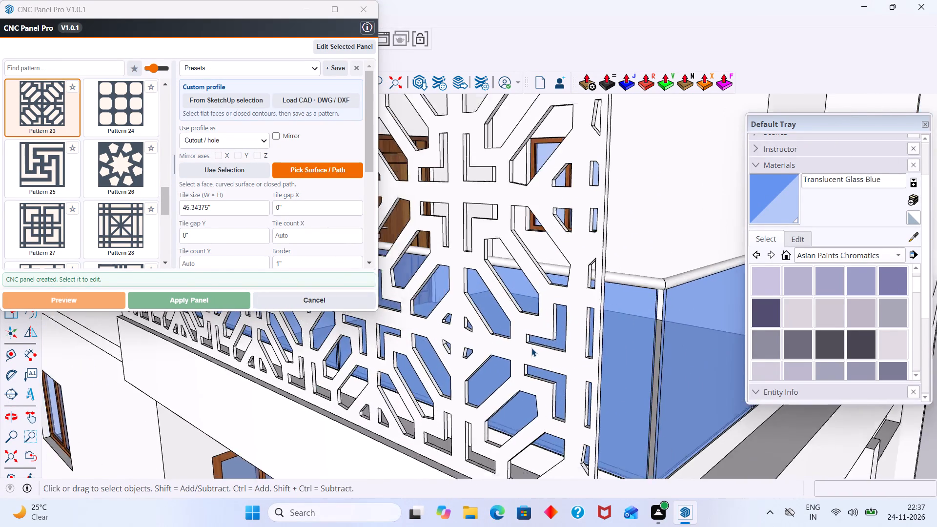
pyautogui.scroll(-13, 531, 348)
pyautogui.click(364, 5)
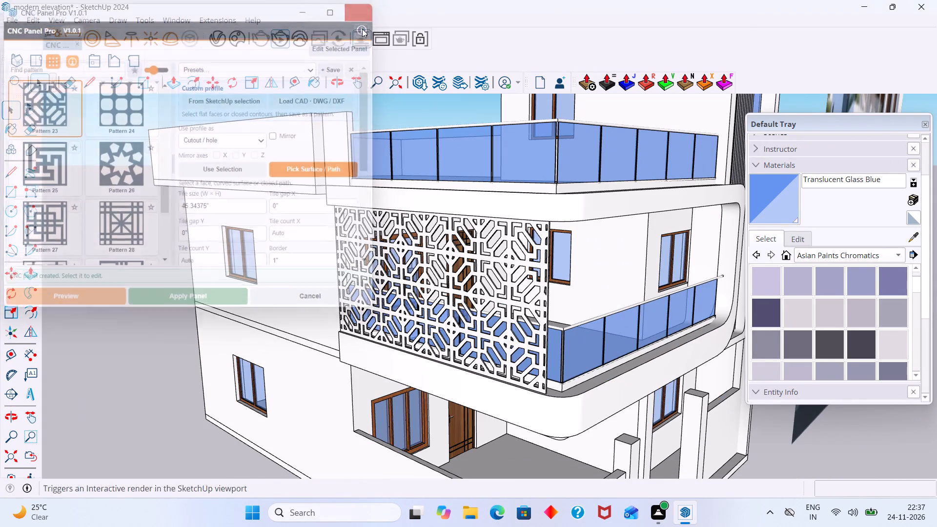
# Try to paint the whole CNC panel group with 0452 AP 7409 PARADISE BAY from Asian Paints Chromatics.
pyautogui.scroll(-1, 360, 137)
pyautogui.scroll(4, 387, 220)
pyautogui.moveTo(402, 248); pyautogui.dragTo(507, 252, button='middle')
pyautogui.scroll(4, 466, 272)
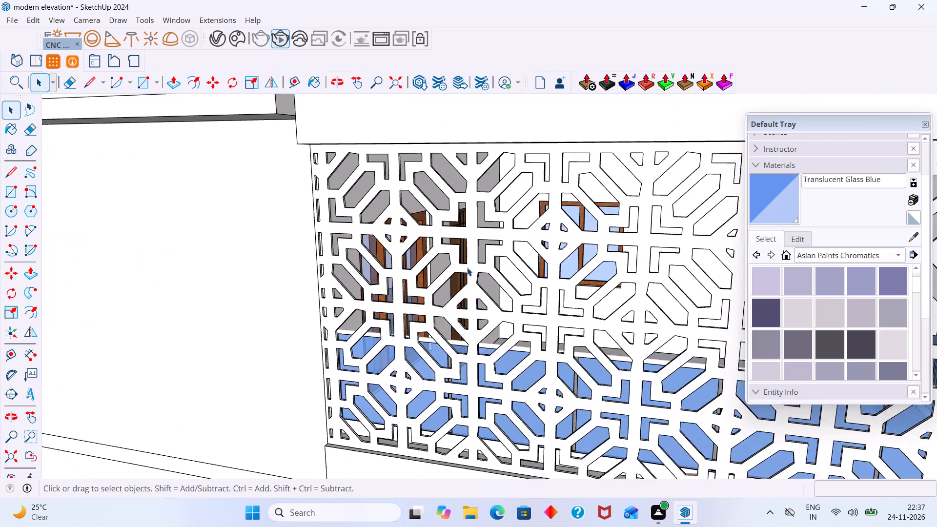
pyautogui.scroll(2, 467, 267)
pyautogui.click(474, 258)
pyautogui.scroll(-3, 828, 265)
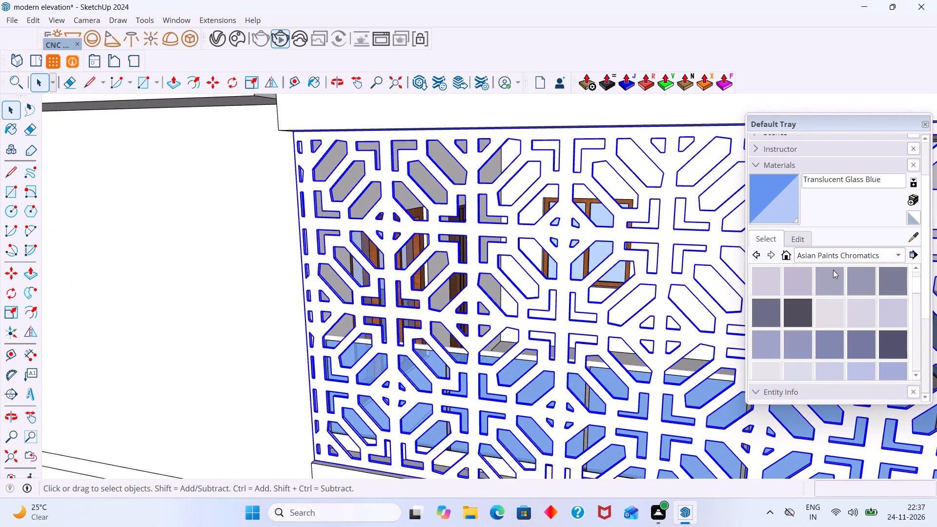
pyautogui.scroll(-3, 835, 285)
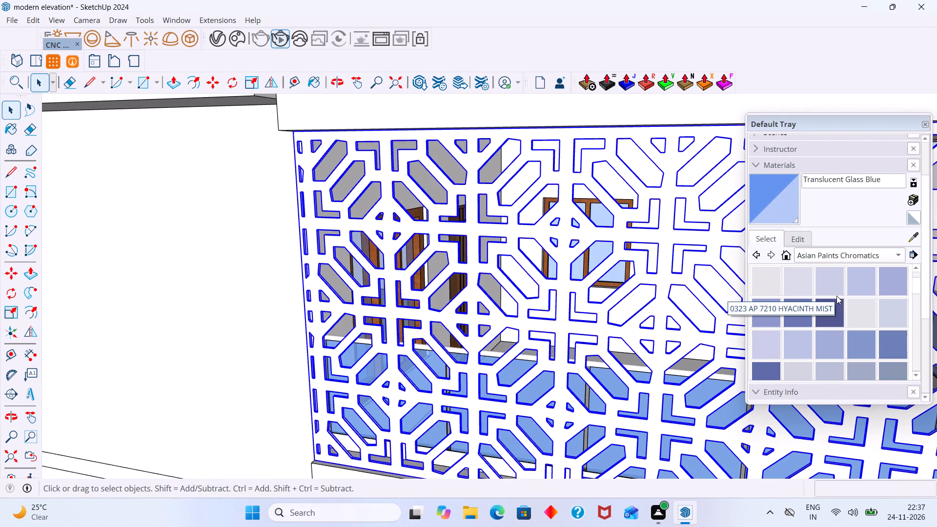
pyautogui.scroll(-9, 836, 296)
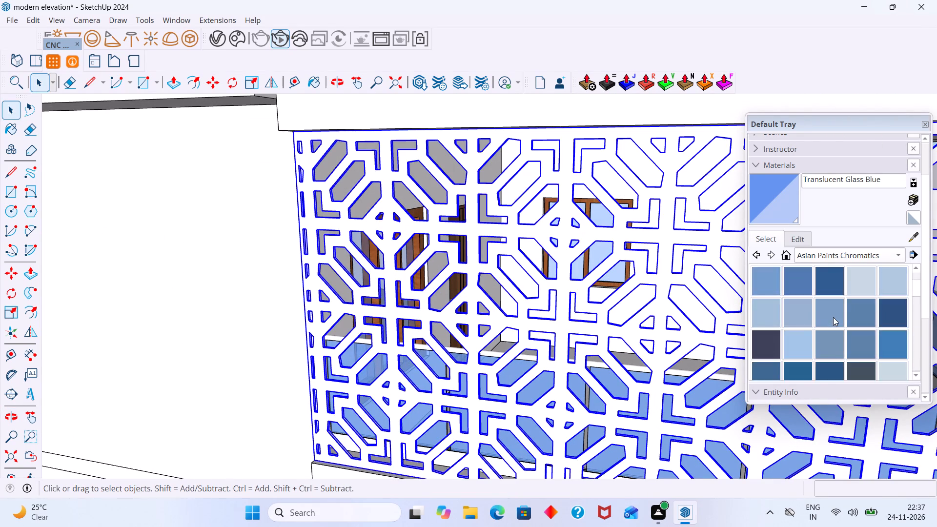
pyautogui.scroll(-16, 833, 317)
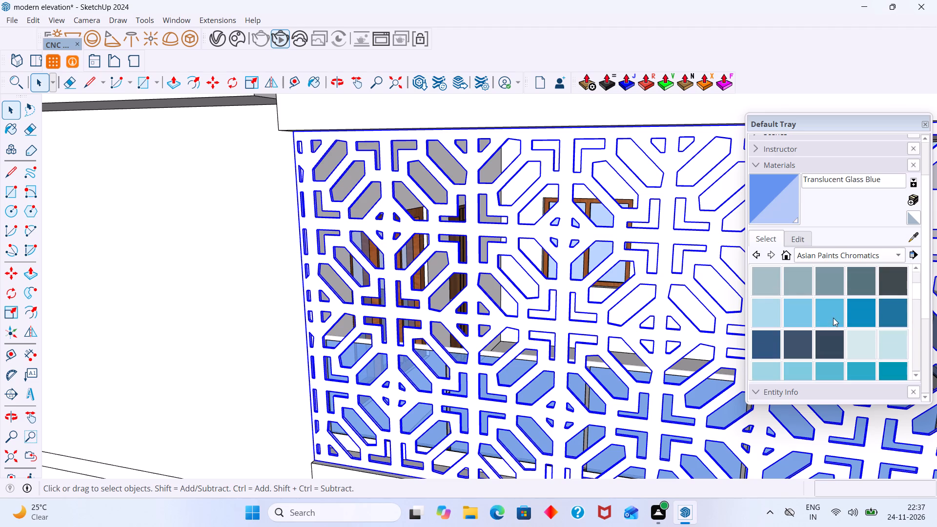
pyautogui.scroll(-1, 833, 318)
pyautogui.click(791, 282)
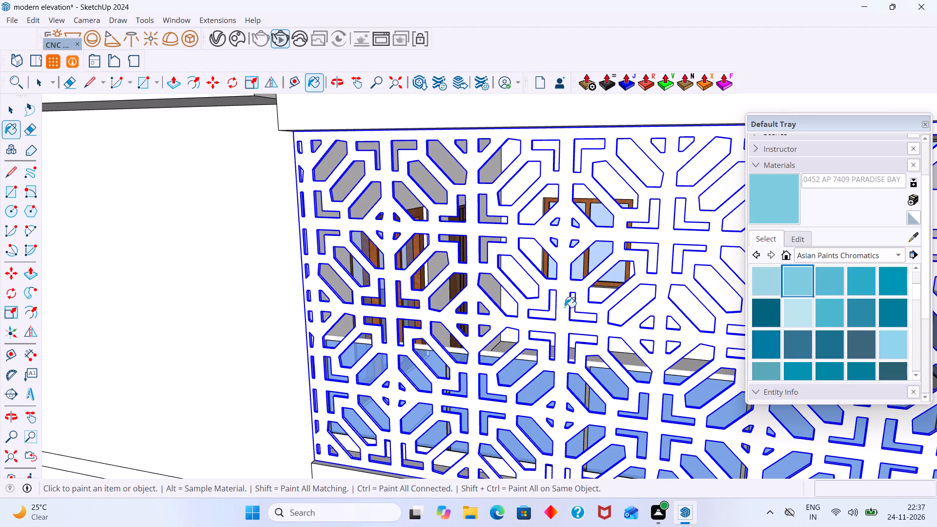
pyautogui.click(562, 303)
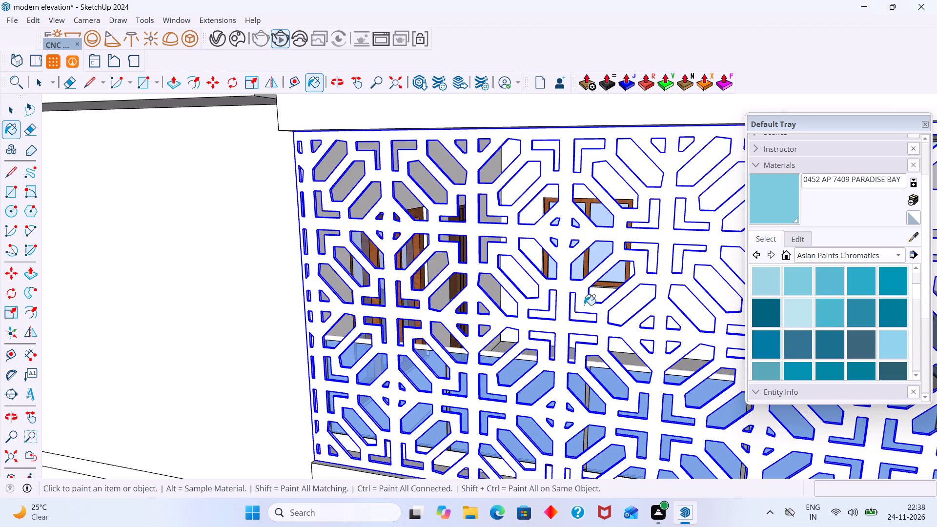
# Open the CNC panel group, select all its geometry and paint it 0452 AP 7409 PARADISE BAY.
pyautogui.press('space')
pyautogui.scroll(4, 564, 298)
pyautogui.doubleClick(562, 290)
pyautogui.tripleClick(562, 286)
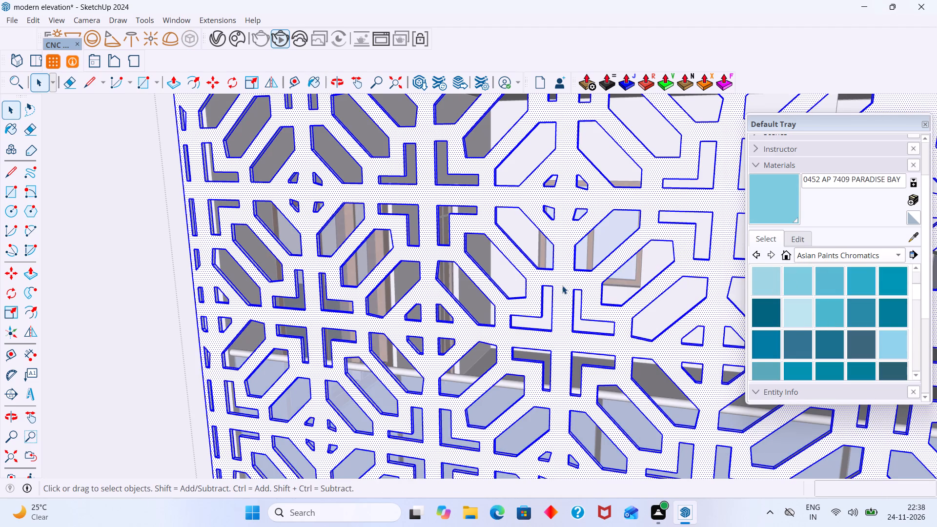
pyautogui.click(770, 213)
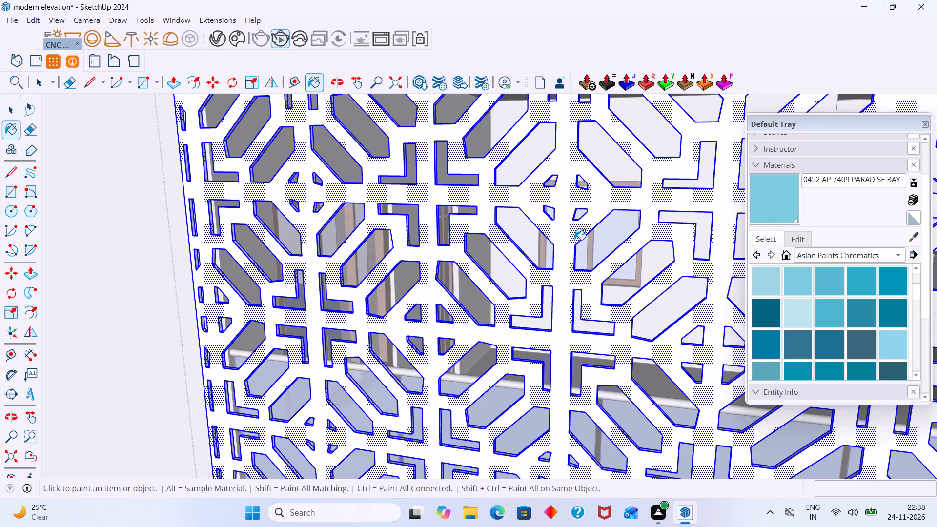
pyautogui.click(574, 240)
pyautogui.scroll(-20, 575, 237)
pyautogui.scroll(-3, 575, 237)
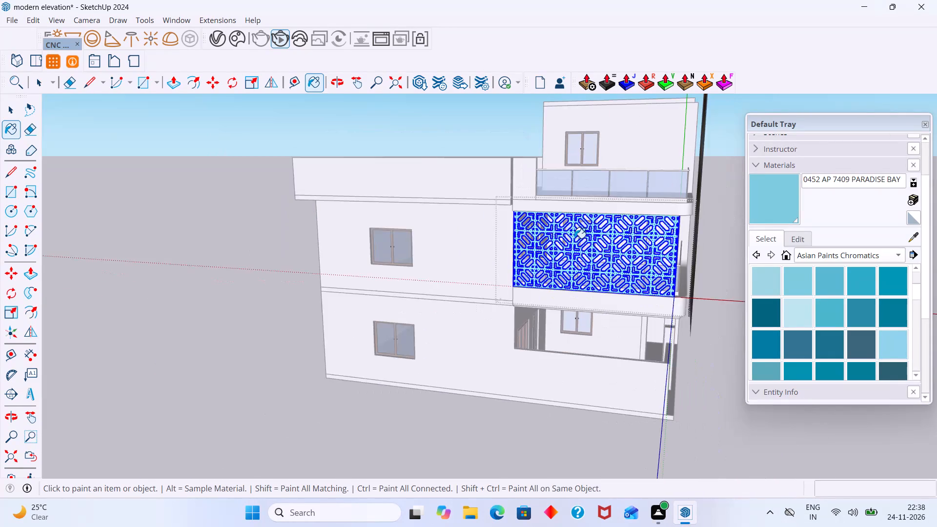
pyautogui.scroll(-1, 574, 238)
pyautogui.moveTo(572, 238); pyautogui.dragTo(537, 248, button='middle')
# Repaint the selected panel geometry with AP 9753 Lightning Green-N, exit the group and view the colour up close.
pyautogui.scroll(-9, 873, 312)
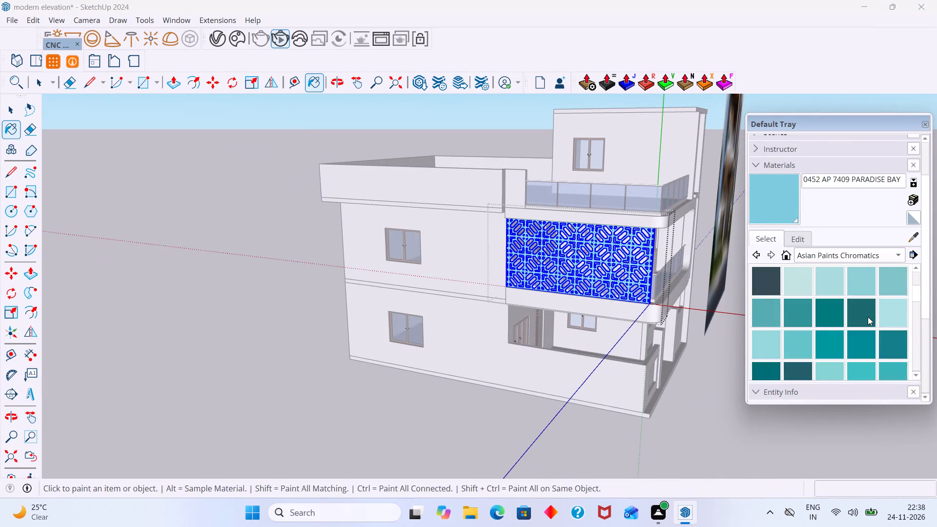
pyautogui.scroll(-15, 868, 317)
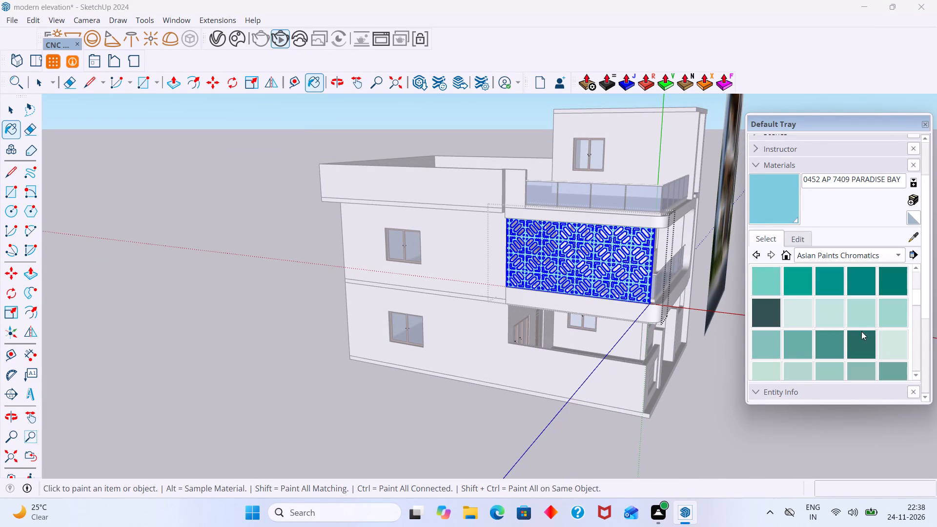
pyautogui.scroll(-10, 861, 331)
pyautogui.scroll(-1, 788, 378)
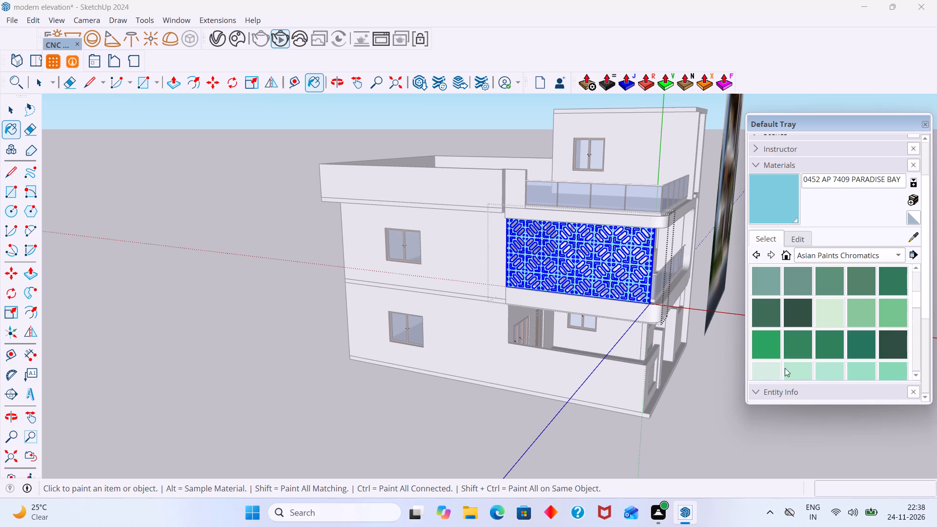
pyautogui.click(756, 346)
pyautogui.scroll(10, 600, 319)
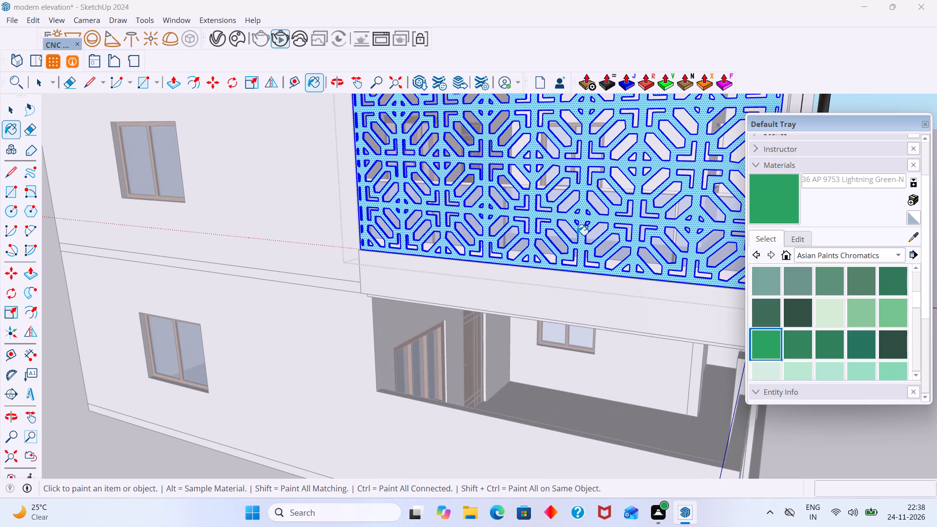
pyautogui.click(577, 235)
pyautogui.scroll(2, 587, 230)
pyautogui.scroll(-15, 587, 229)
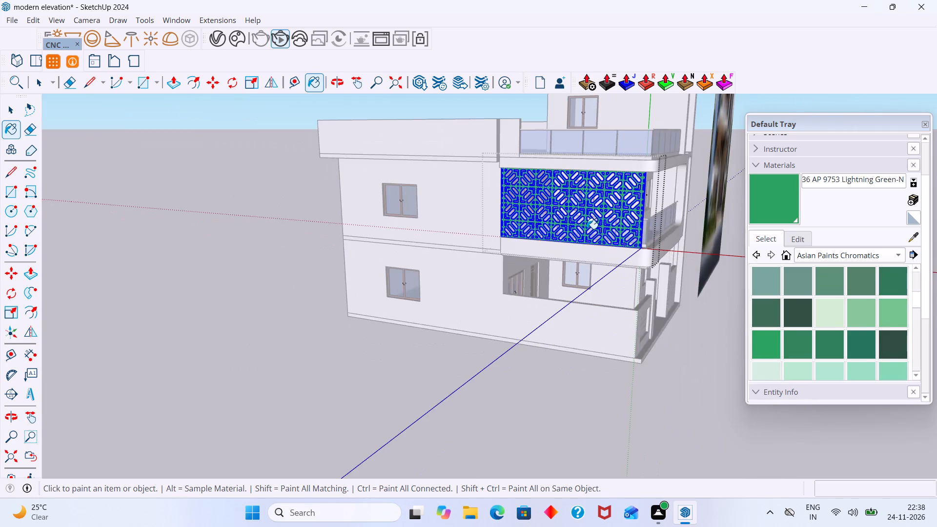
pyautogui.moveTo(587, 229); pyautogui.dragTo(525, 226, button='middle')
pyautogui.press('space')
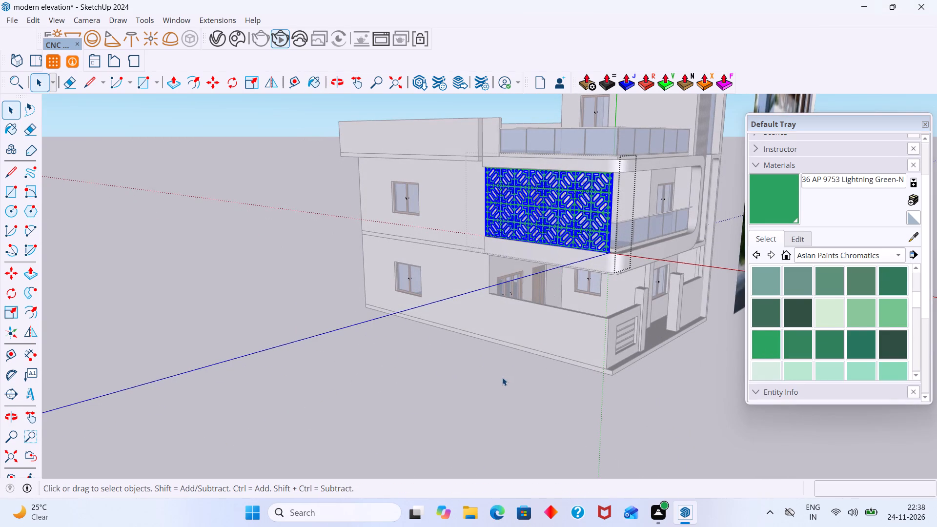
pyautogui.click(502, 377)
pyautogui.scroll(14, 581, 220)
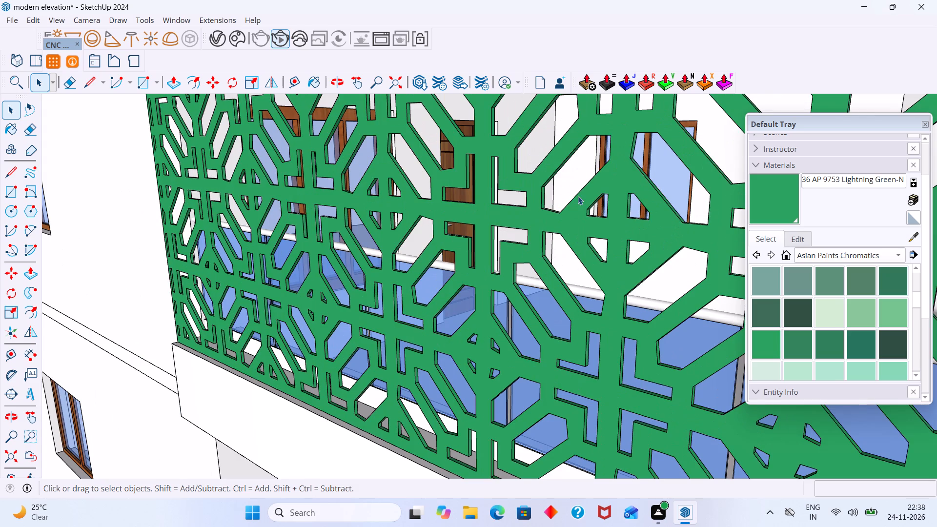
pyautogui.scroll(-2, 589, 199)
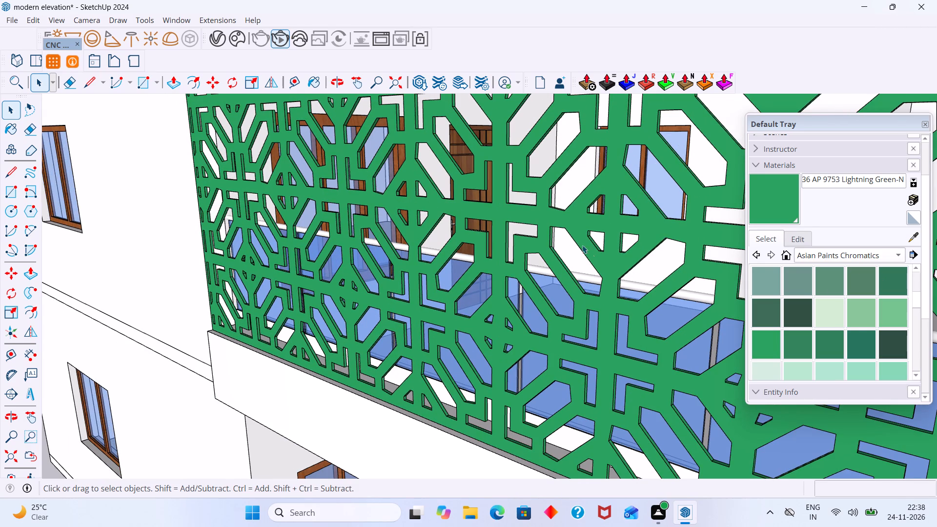
# Reopen the CNC panel group, select all its geometry and paint it 0635 AP 9311 LIME LIFE.
pyautogui.tripleClick(570, 217)
pyautogui.click(570, 217)
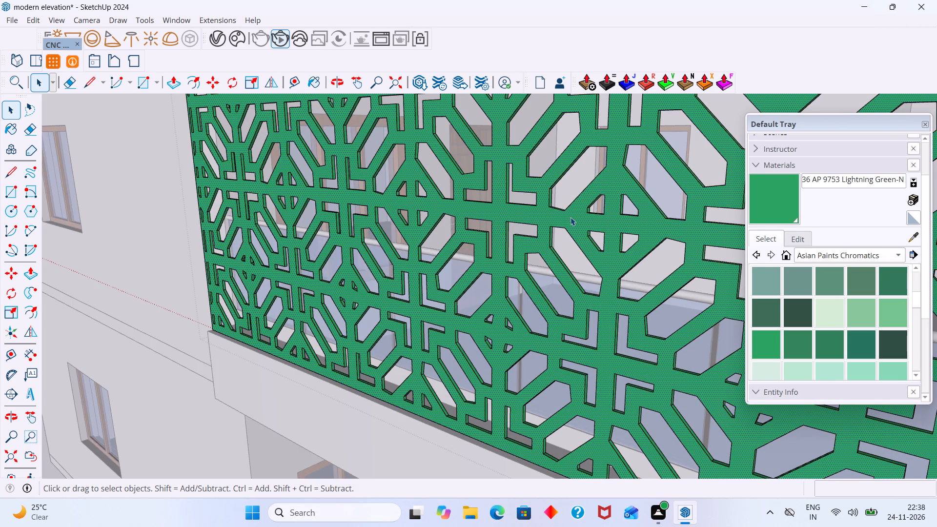
pyautogui.tripleClick(583, 228)
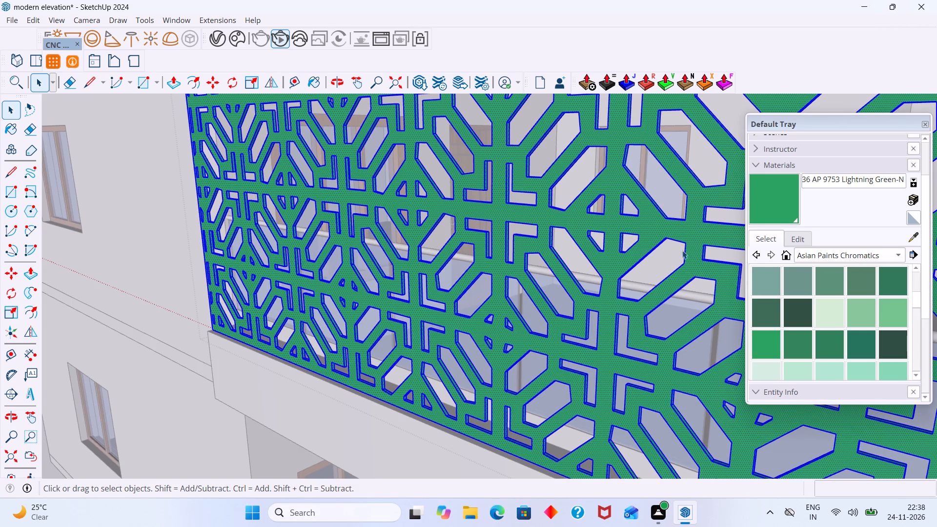
pyautogui.moveTo(885, 308); pyautogui.dragTo(880, 308)
pyautogui.click(572, 218)
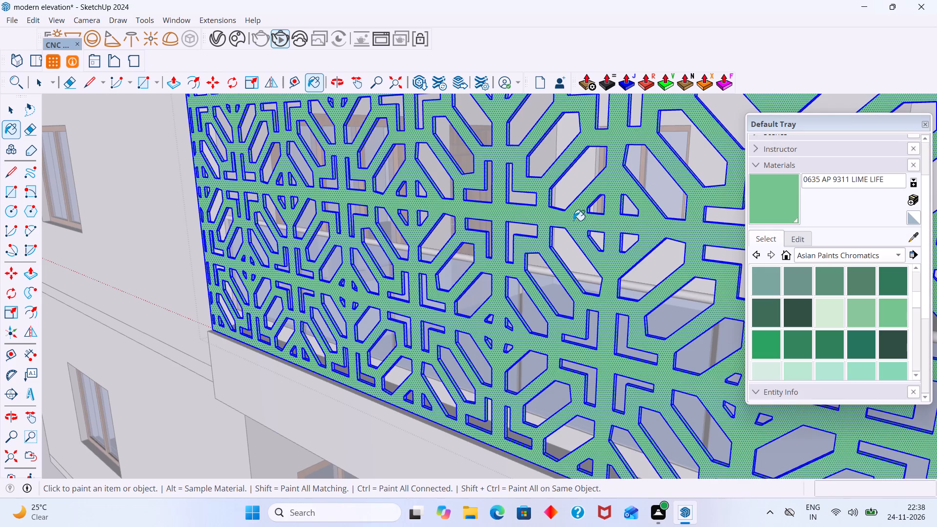
pyautogui.scroll(1, 578, 222)
pyautogui.scroll(-4, 579, 223)
# Repaint the selected panel geometry with 0645 AP 9757 Maya Bay-N.
pyautogui.scroll(-2, 802, 286)
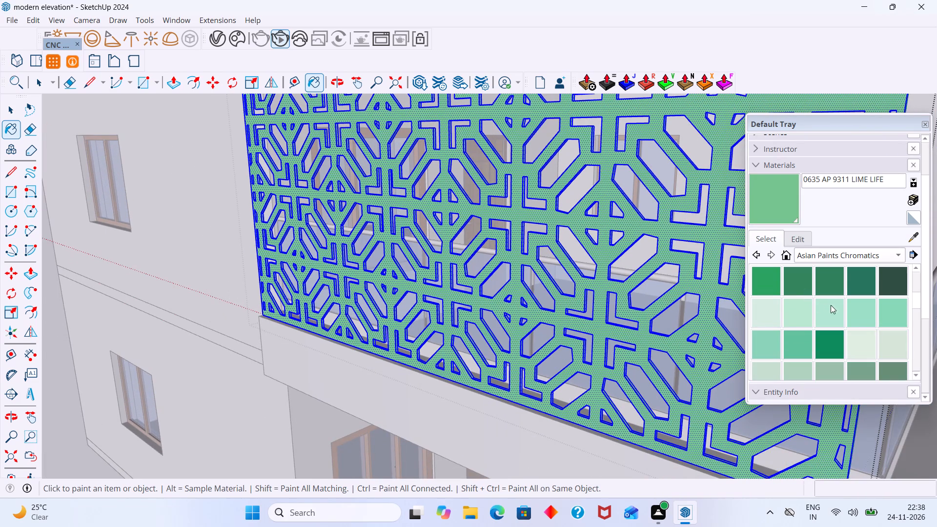
pyautogui.click(884, 309)
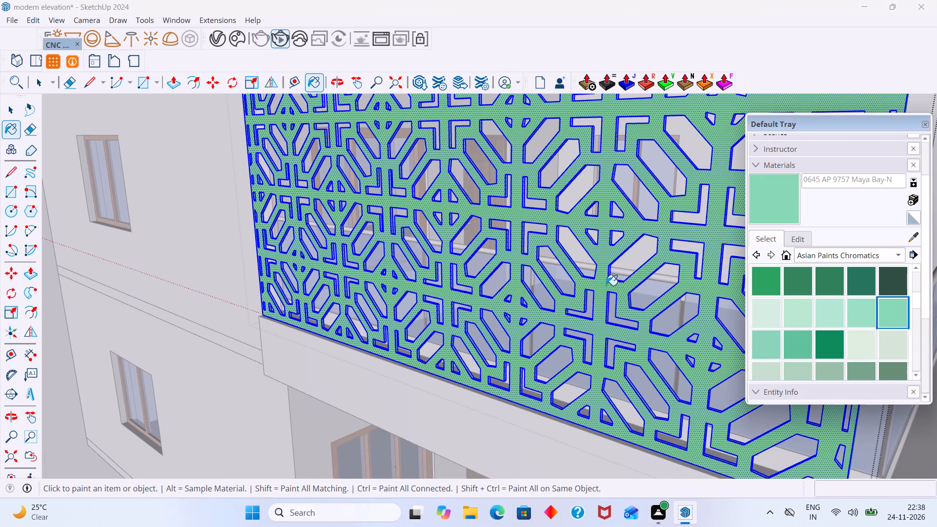
pyautogui.click(572, 235)
pyautogui.click(580, 232)
pyautogui.scroll(-2, 598, 223)
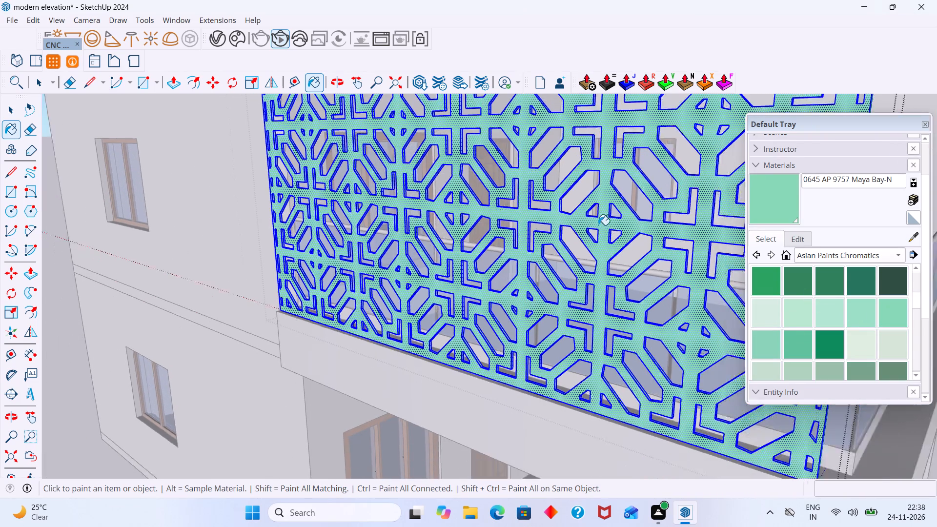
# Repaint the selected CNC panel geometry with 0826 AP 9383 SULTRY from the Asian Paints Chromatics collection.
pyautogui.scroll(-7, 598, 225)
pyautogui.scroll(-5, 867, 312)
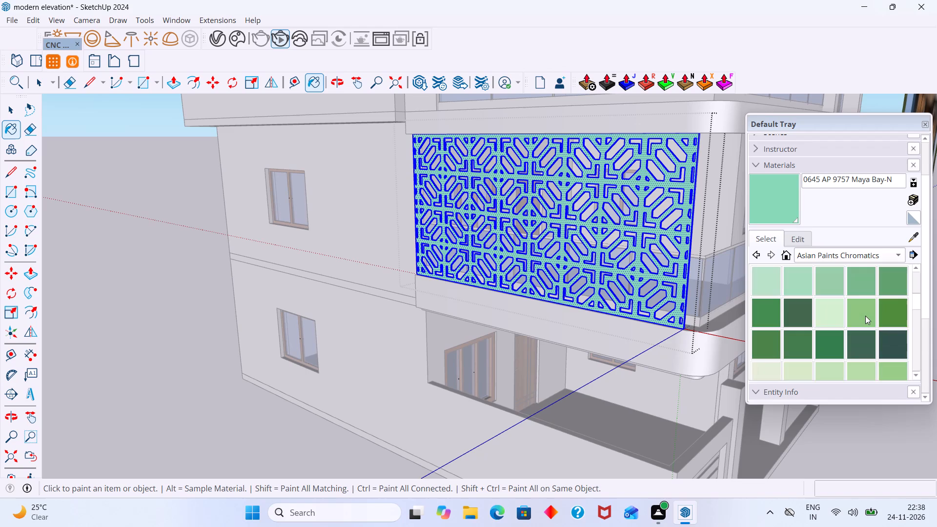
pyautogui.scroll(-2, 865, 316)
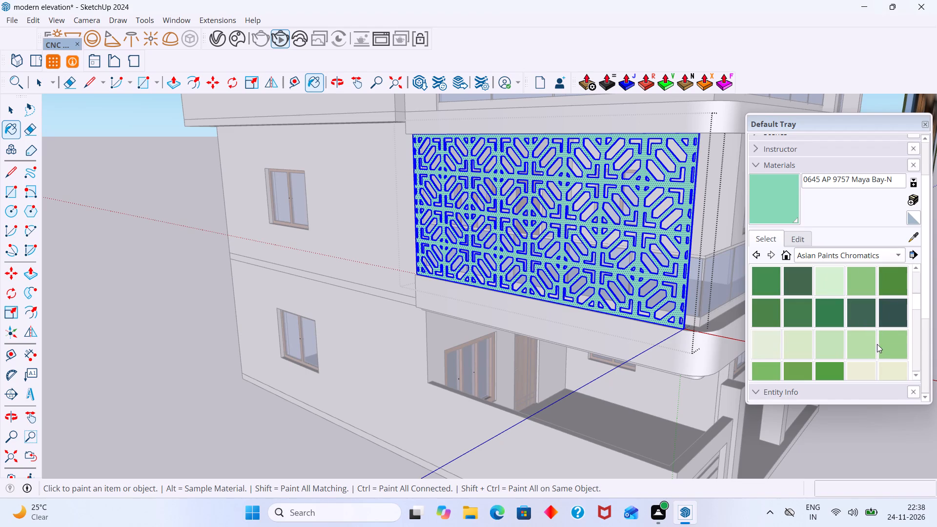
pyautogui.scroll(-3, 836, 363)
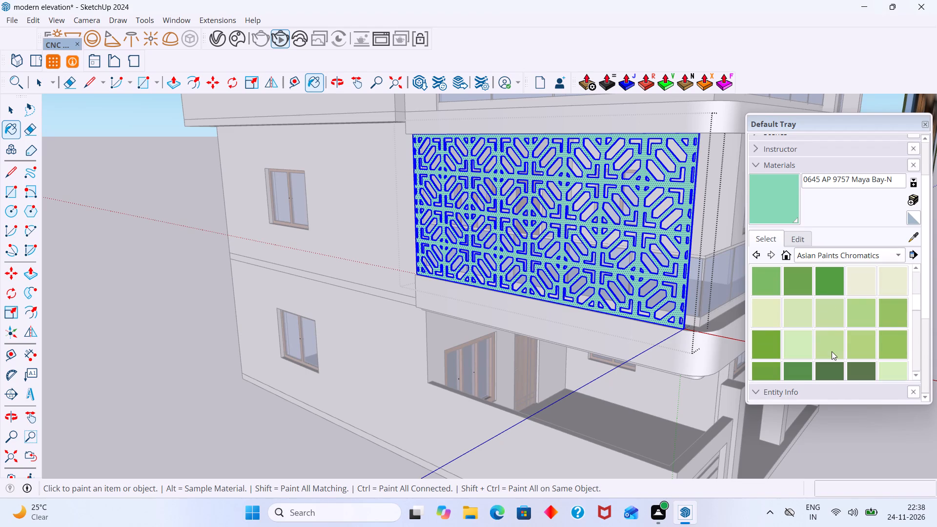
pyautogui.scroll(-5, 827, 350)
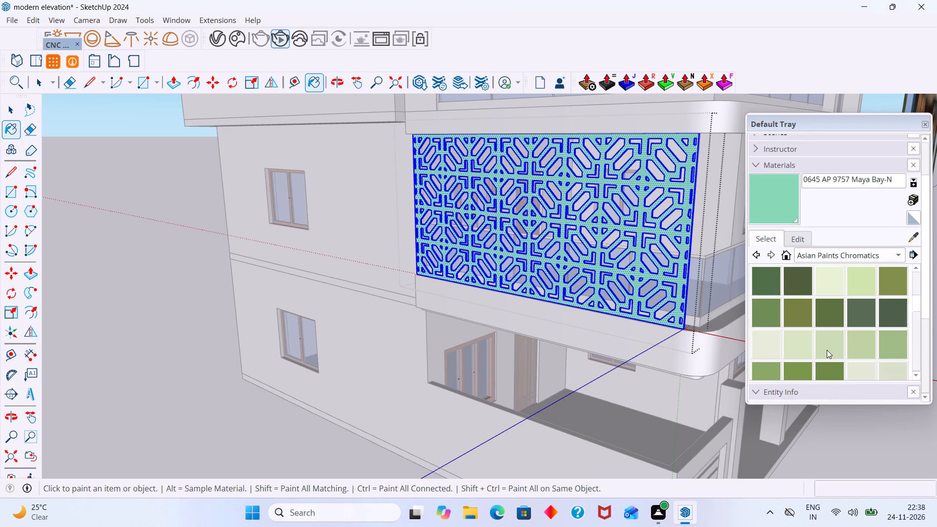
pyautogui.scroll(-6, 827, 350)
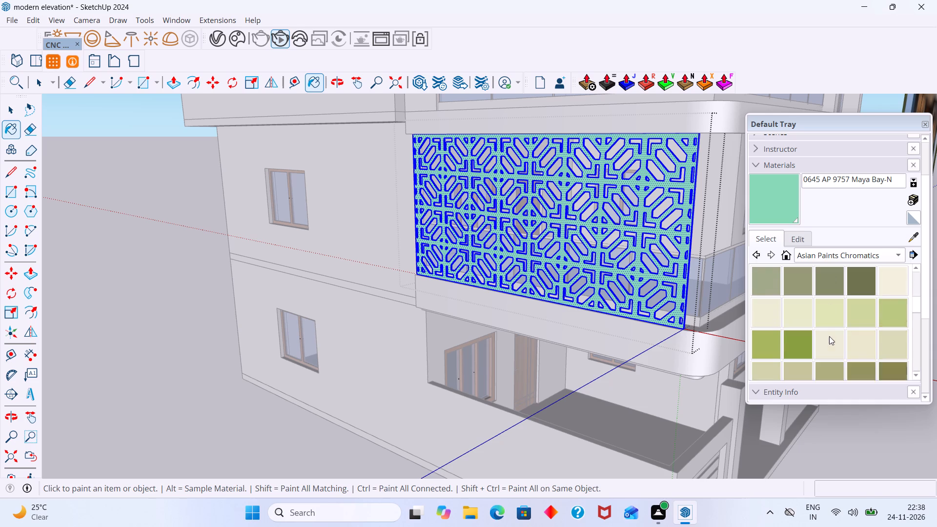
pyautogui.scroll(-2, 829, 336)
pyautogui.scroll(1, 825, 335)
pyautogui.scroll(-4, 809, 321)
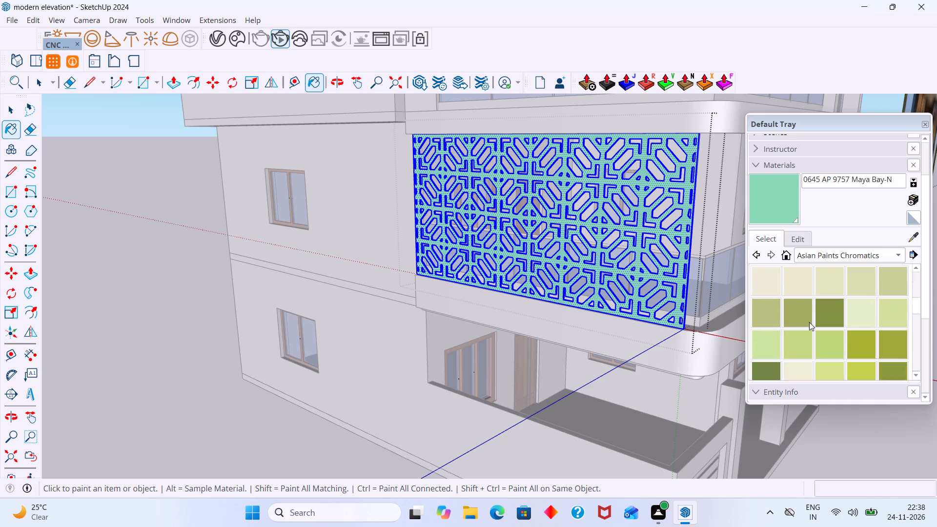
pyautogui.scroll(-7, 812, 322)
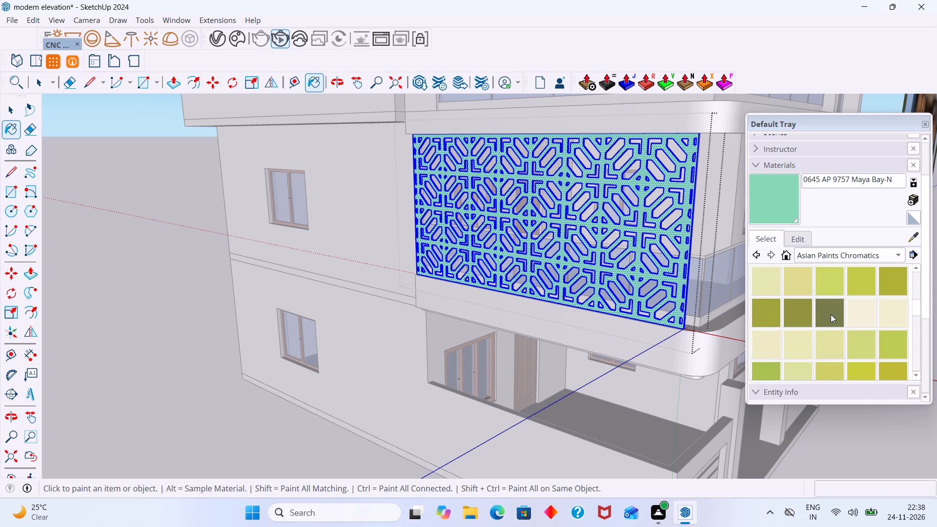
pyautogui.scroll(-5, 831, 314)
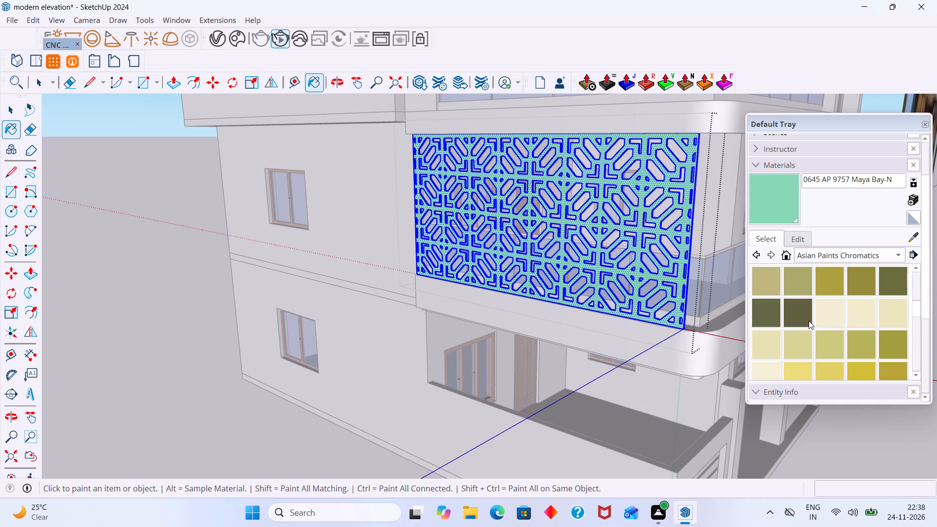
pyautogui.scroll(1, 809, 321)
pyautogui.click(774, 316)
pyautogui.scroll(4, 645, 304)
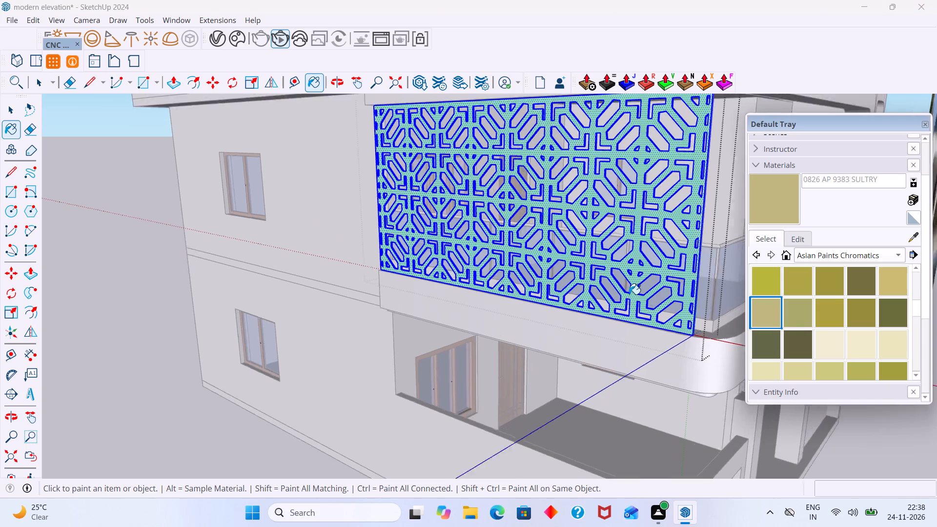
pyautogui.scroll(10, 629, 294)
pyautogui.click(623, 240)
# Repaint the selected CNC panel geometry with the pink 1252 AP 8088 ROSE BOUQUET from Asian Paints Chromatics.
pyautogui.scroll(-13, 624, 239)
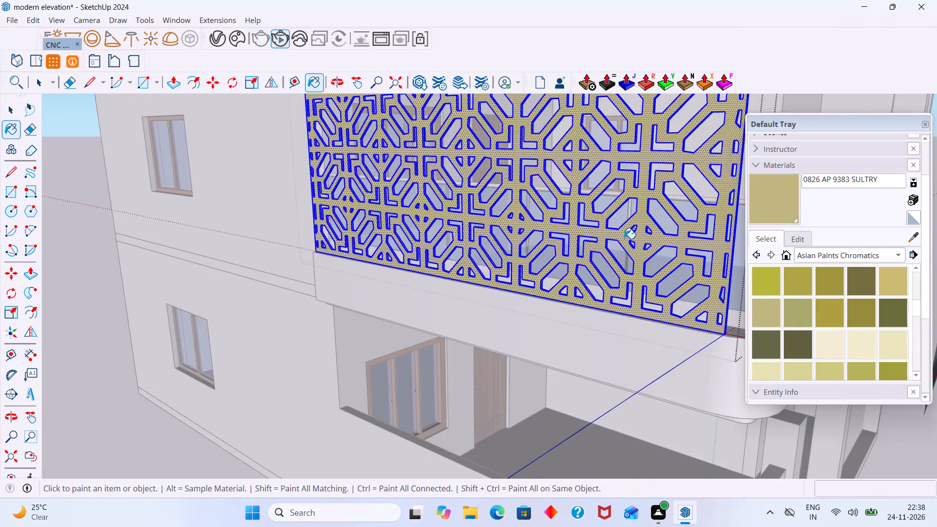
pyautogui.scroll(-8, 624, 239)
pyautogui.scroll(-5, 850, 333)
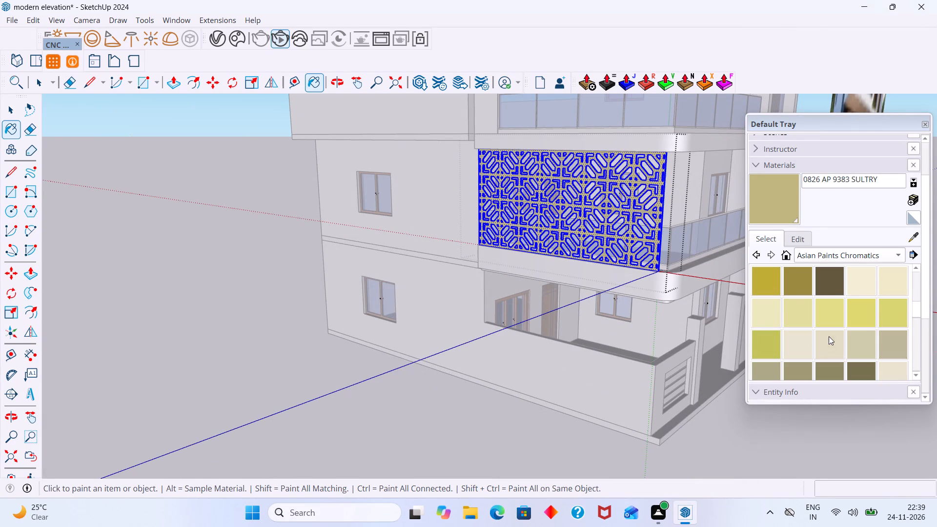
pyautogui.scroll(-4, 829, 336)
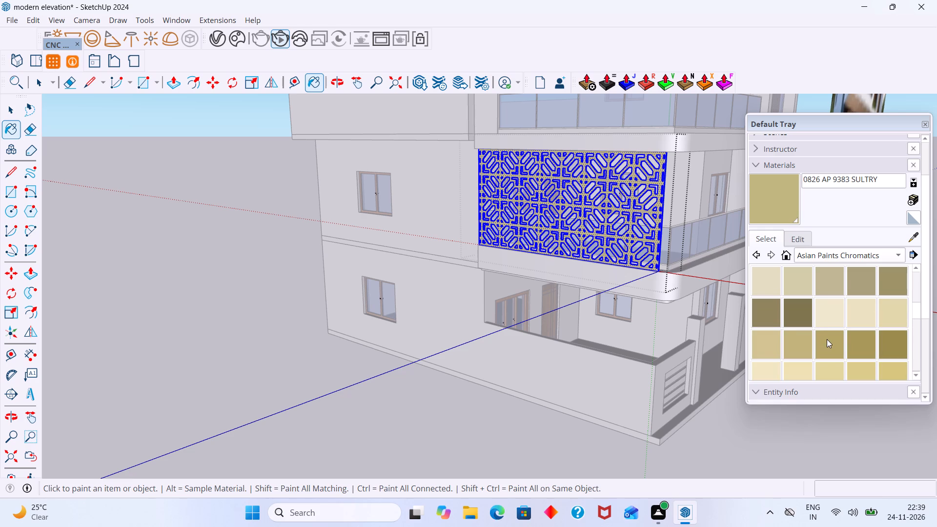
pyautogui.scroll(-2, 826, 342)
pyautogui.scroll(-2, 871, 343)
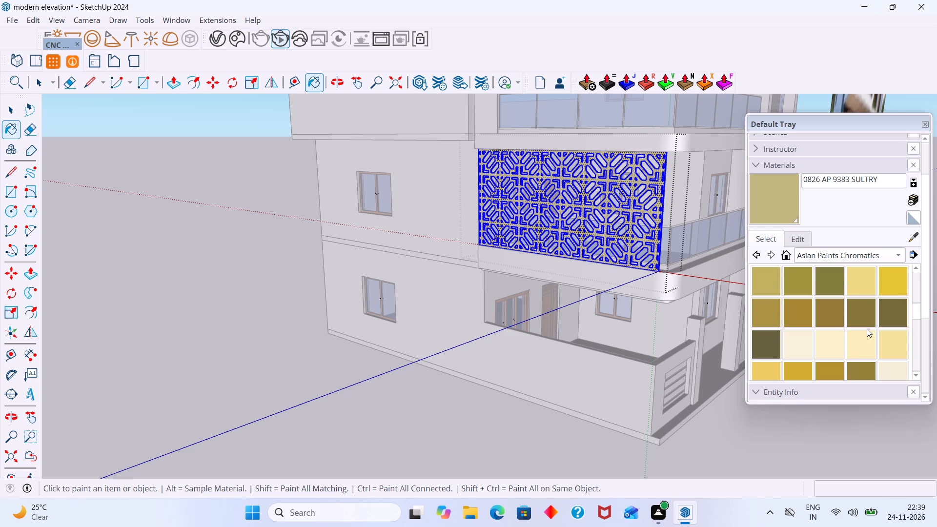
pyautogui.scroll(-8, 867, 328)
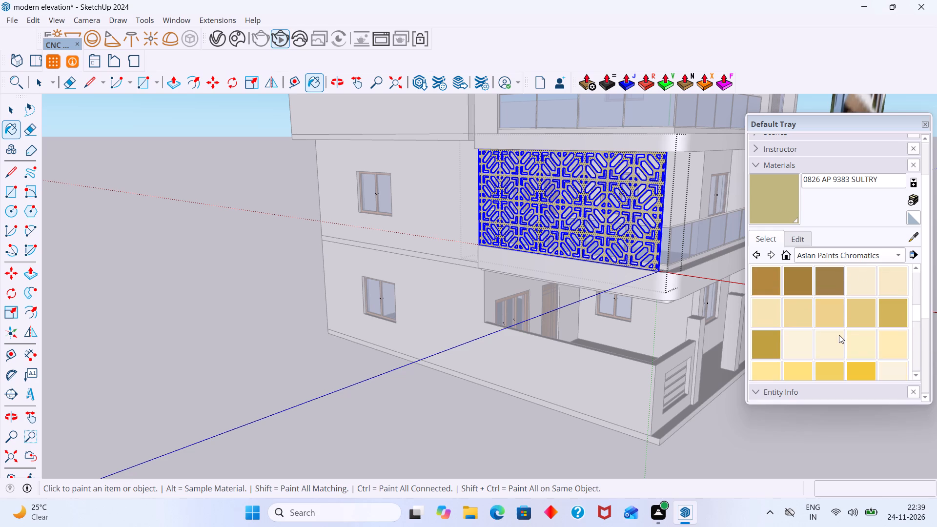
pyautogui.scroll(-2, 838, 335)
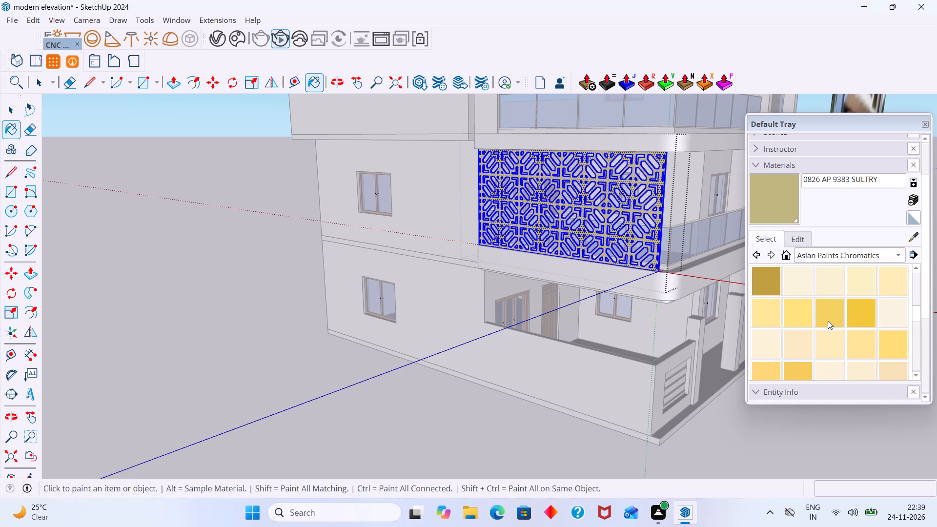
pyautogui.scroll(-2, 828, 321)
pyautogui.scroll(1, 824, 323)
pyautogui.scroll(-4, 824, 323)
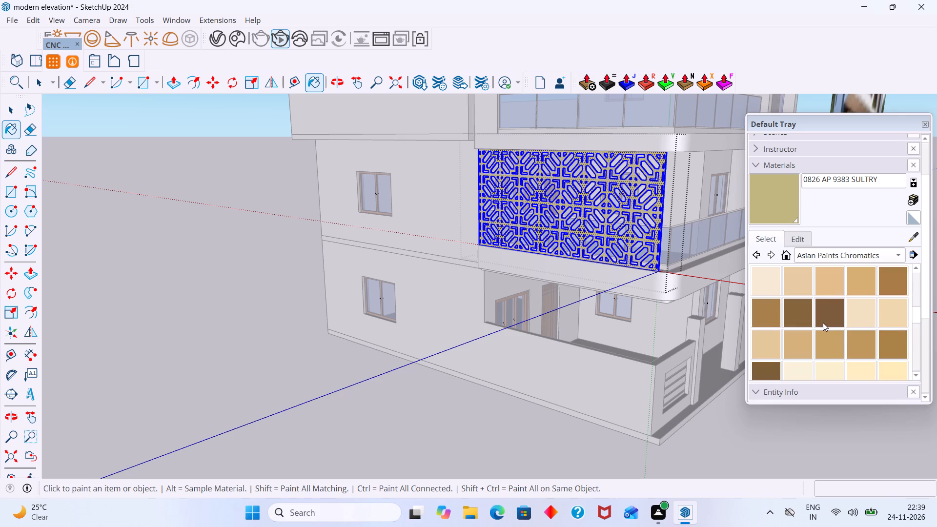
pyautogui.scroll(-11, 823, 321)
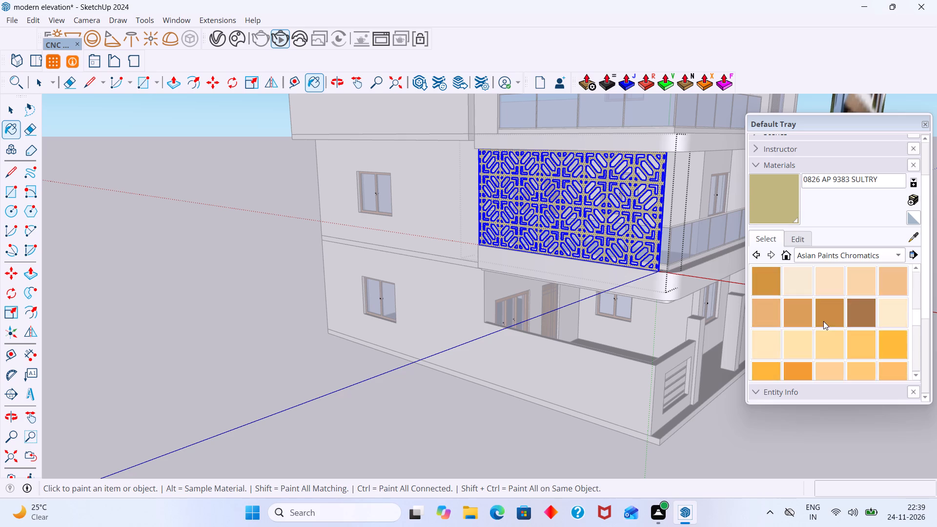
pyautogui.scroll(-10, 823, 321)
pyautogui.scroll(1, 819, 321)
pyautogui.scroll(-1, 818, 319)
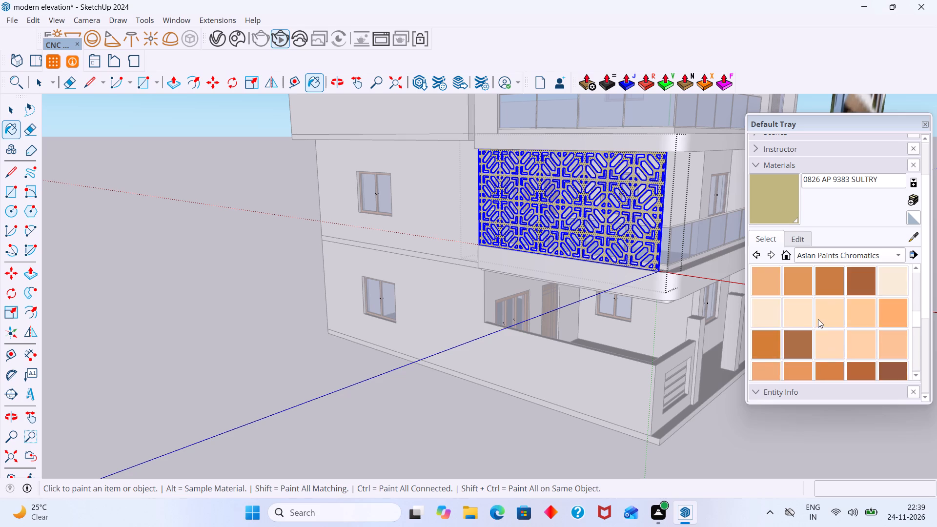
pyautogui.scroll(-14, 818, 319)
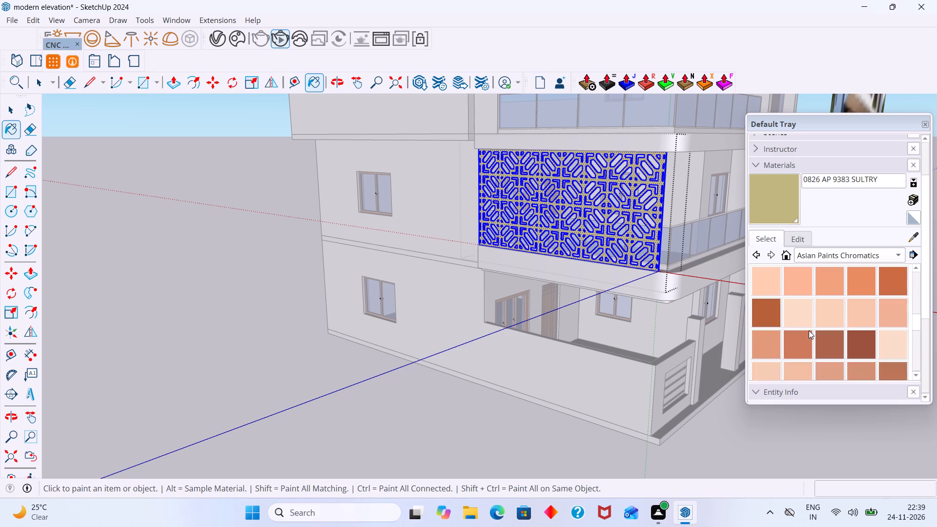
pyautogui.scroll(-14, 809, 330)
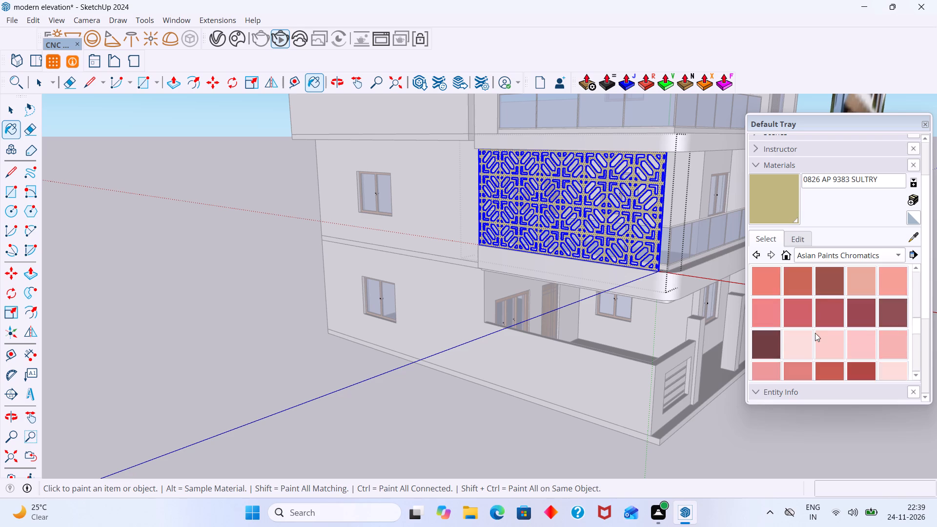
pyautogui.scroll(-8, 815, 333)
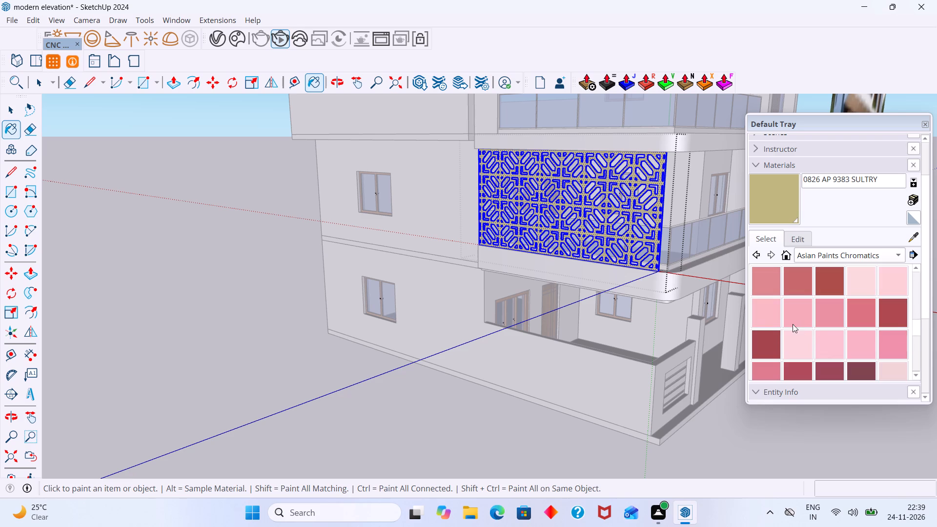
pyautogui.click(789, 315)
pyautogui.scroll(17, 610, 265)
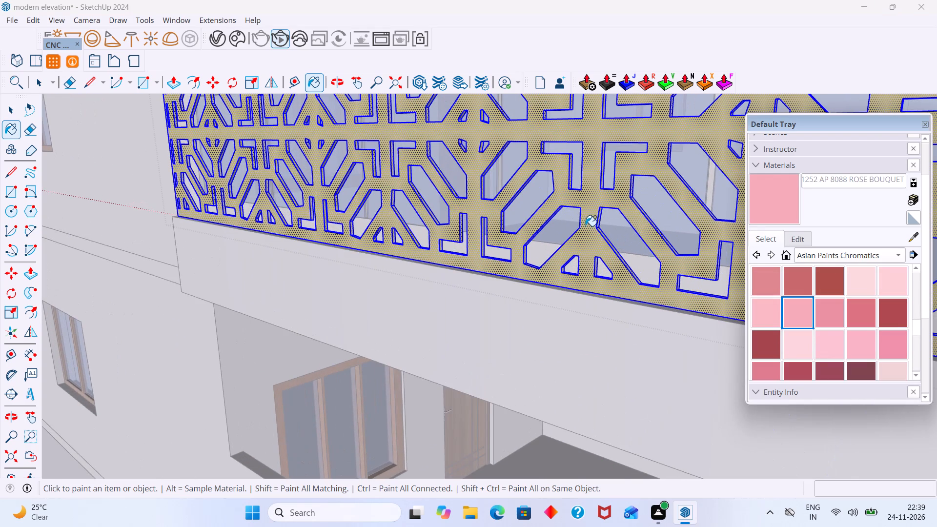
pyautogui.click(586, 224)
# Repaint the selected CNC panel geometry with 1397 AP 8207 EVENING PANSY and exit the group.
pyautogui.scroll(-20, 591, 223)
pyautogui.scroll(-3, 591, 223)
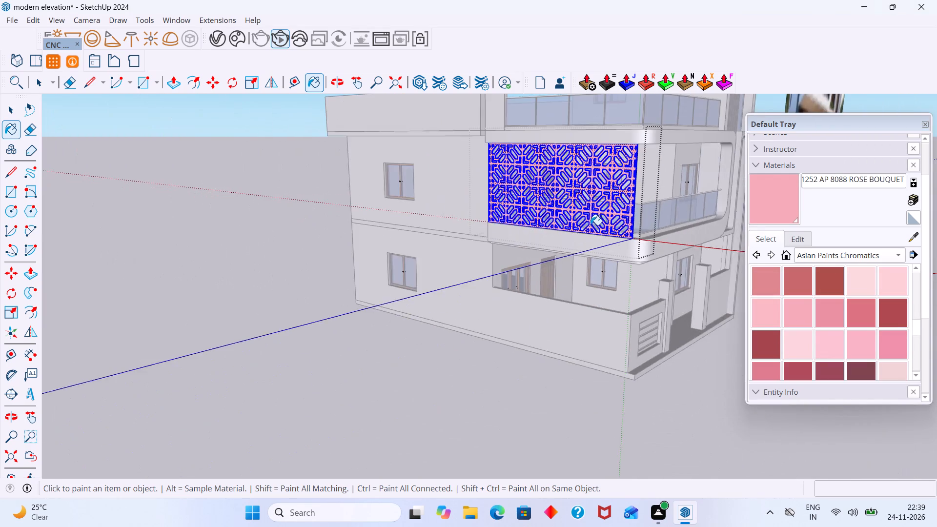
pyautogui.scroll(-1, 591, 225)
pyautogui.scroll(2, 849, 302)
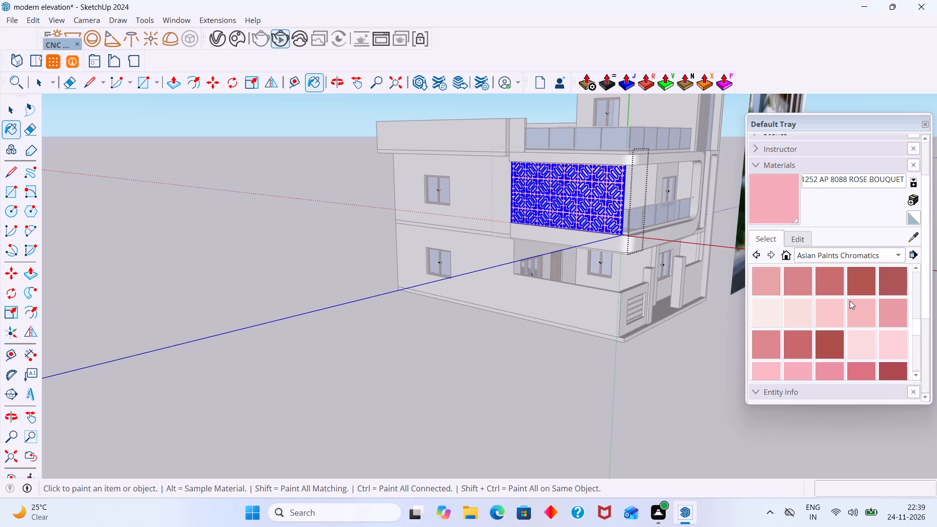
pyautogui.scroll(-17, 850, 301)
pyautogui.scroll(-4, 850, 309)
pyautogui.scroll(-10, 800, 335)
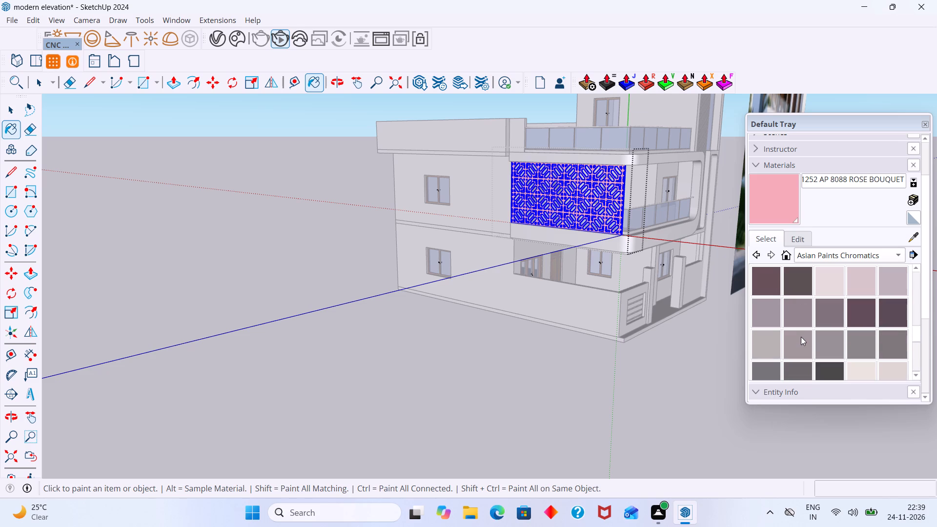
pyautogui.click(796, 309)
pyautogui.scroll(14, 663, 243)
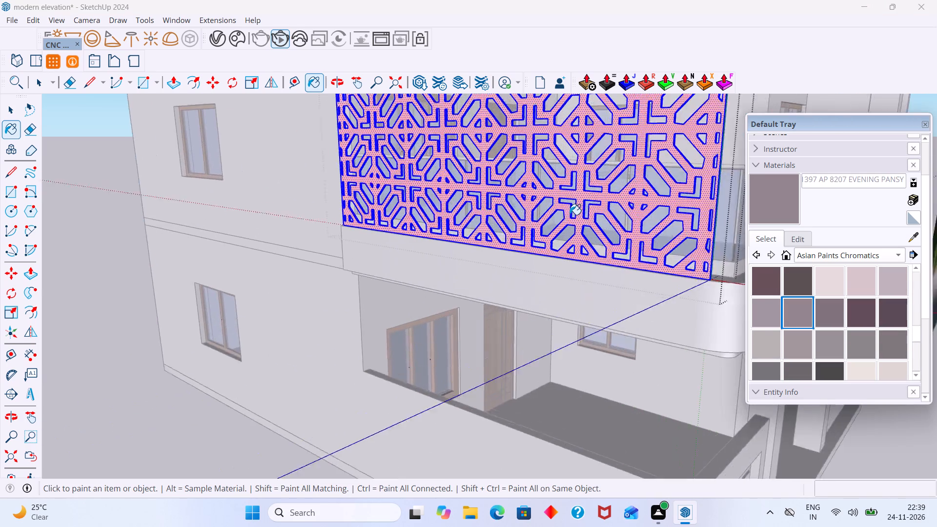
pyautogui.scroll(5, 570, 215)
pyautogui.click(578, 183)
pyautogui.scroll(-10, 592, 176)
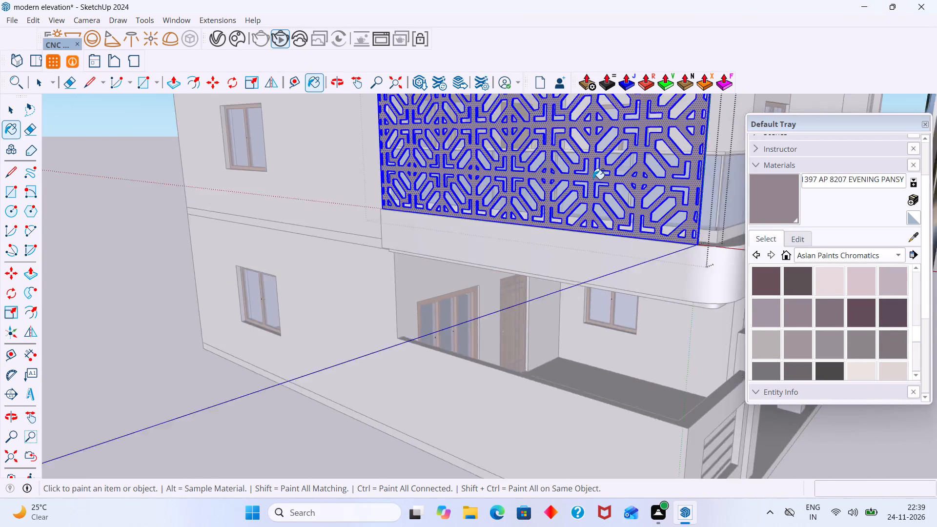
pyautogui.scroll(-5, 593, 179)
pyautogui.press('space')
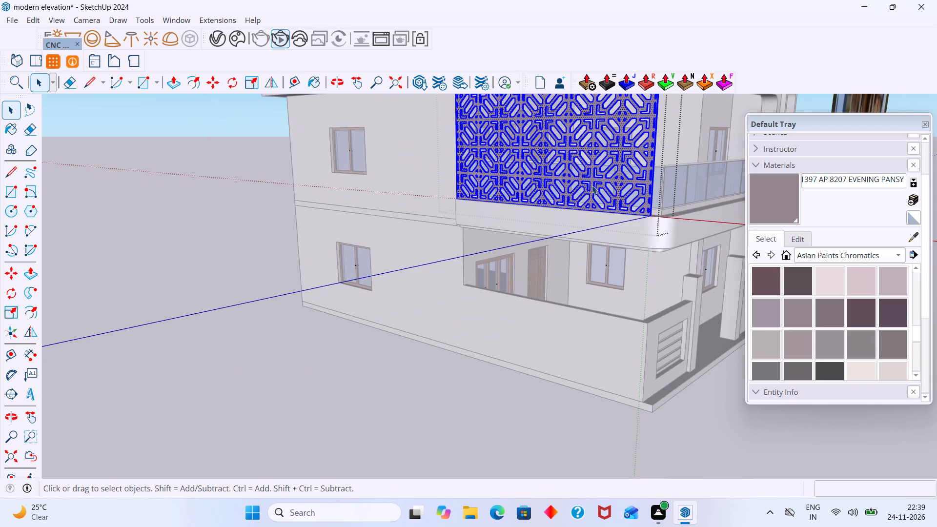
pyautogui.click(527, 395)
# Examine the painted CNC panel against the house from the front and side, including up close.
pyautogui.scroll(-7, 485, 317)
pyautogui.moveTo(491, 280); pyautogui.dragTo(275, 264, button='middle')
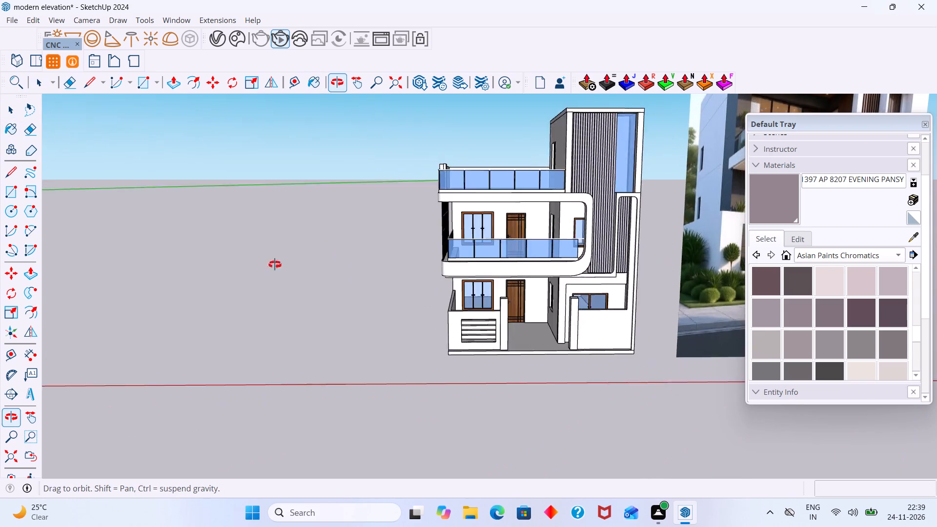
pyautogui.moveTo(275, 264); pyautogui.dragTo(272, 263, button='middle')
pyautogui.scroll(4, 332, 237)
pyautogui.moveTo(375, 244); pyautogui.dragTo(608, 255, button='middle')
pyautogui.scroll(8, 584, 185)
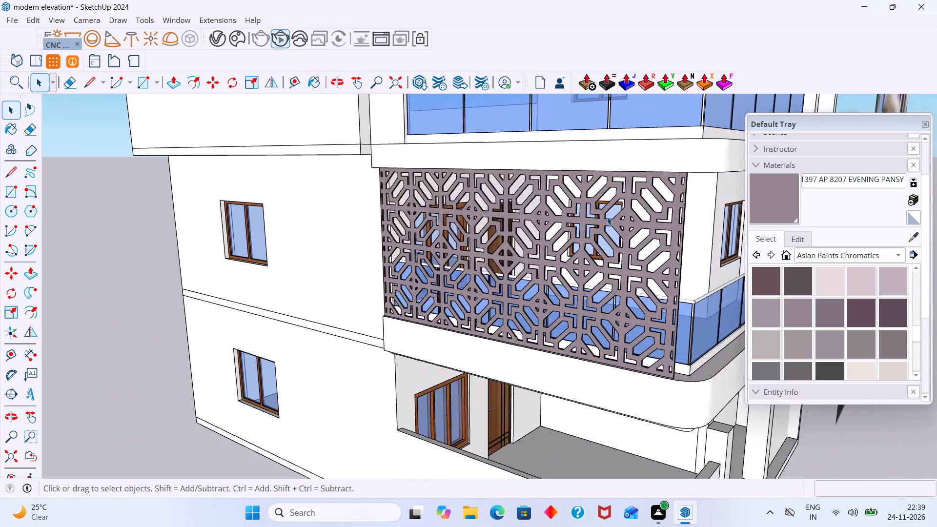
pyautogui.scroll(10, 607, 217)
pyautogui.scroll(-3, 596, 201)
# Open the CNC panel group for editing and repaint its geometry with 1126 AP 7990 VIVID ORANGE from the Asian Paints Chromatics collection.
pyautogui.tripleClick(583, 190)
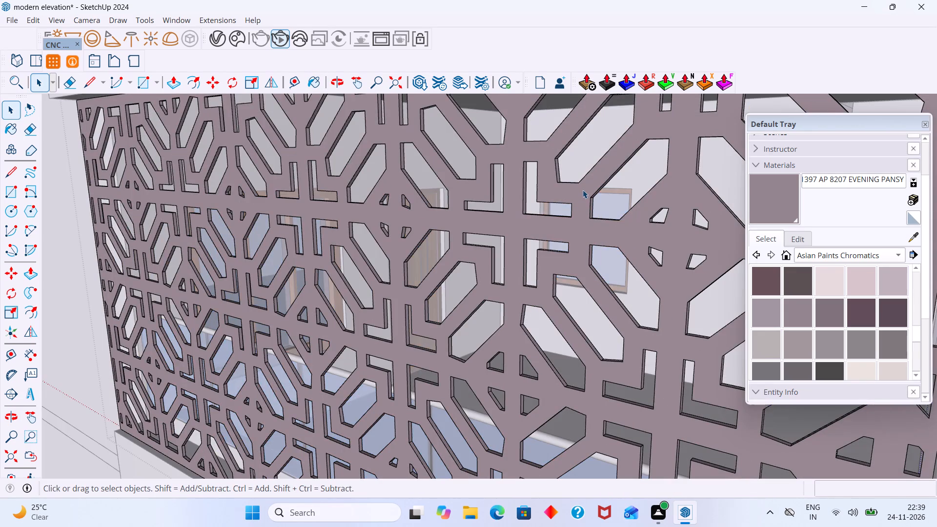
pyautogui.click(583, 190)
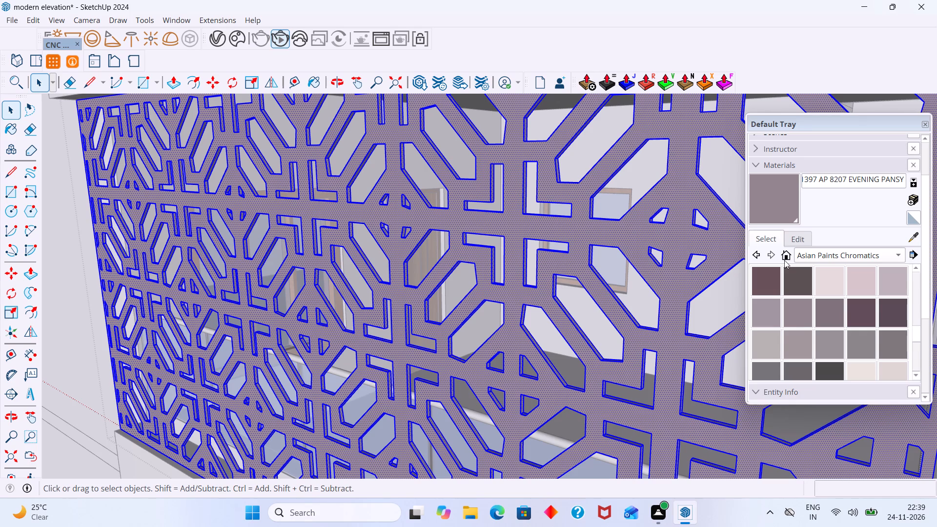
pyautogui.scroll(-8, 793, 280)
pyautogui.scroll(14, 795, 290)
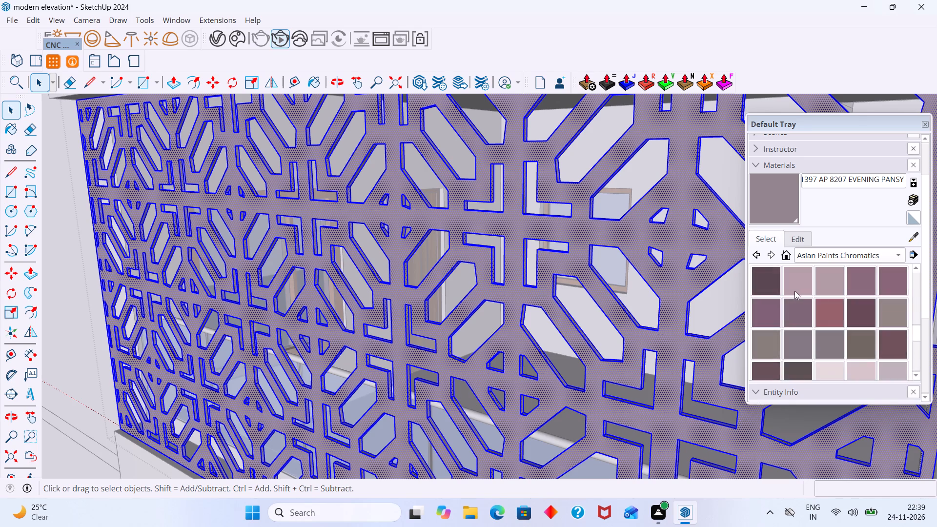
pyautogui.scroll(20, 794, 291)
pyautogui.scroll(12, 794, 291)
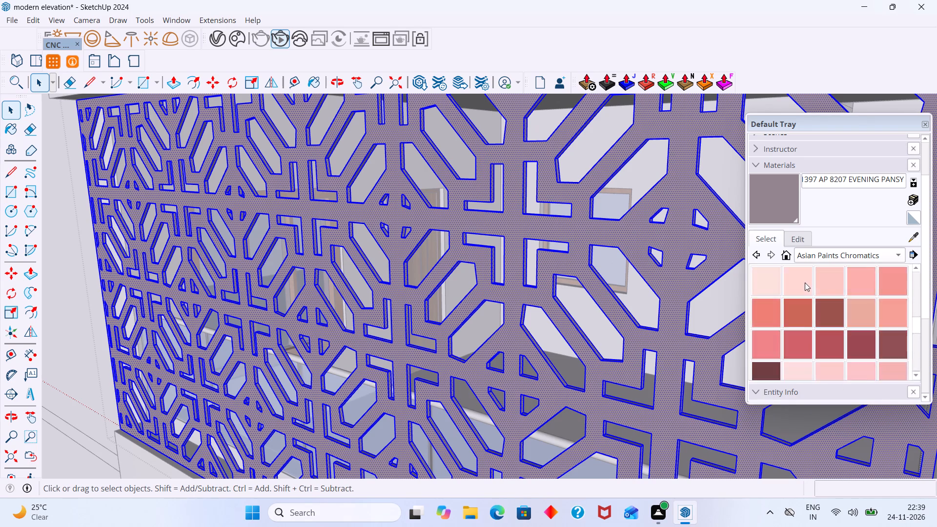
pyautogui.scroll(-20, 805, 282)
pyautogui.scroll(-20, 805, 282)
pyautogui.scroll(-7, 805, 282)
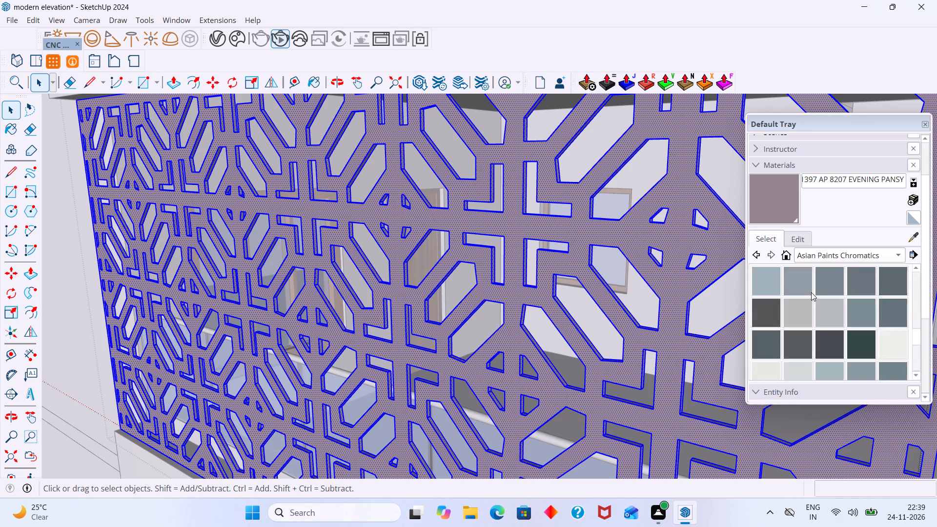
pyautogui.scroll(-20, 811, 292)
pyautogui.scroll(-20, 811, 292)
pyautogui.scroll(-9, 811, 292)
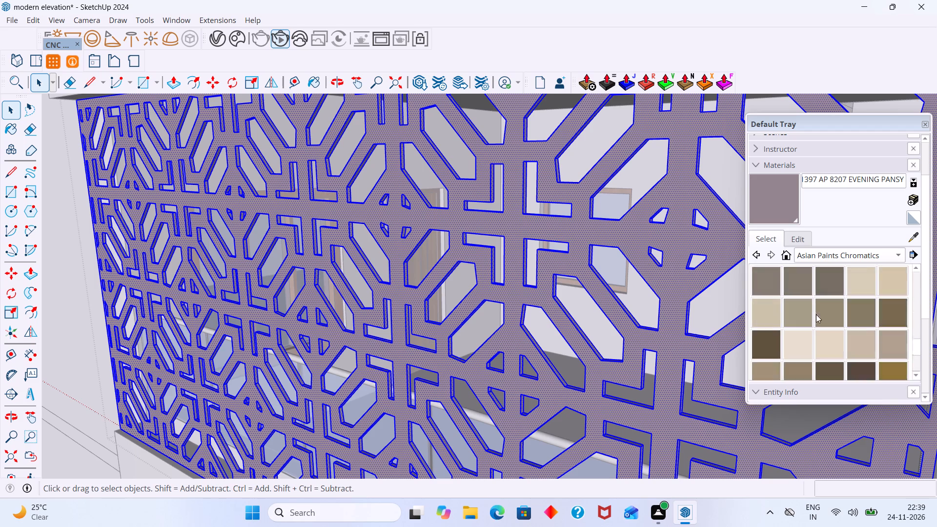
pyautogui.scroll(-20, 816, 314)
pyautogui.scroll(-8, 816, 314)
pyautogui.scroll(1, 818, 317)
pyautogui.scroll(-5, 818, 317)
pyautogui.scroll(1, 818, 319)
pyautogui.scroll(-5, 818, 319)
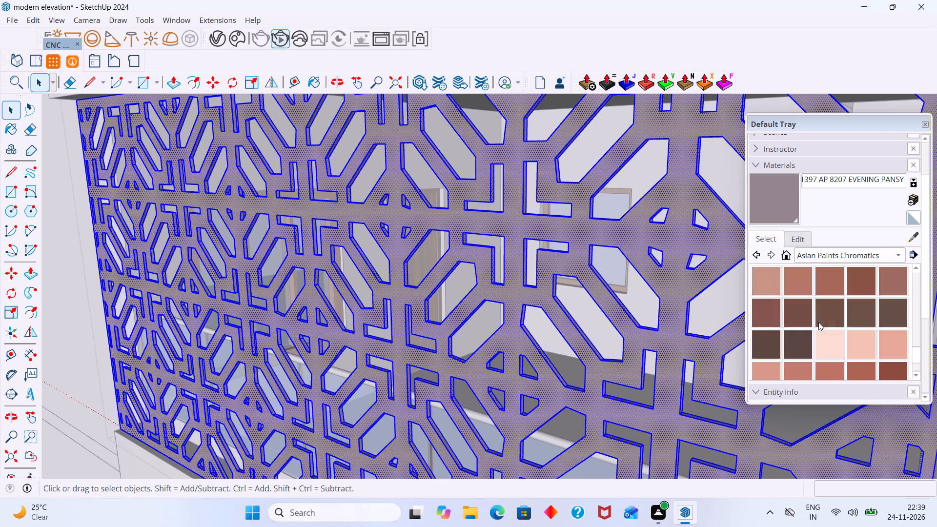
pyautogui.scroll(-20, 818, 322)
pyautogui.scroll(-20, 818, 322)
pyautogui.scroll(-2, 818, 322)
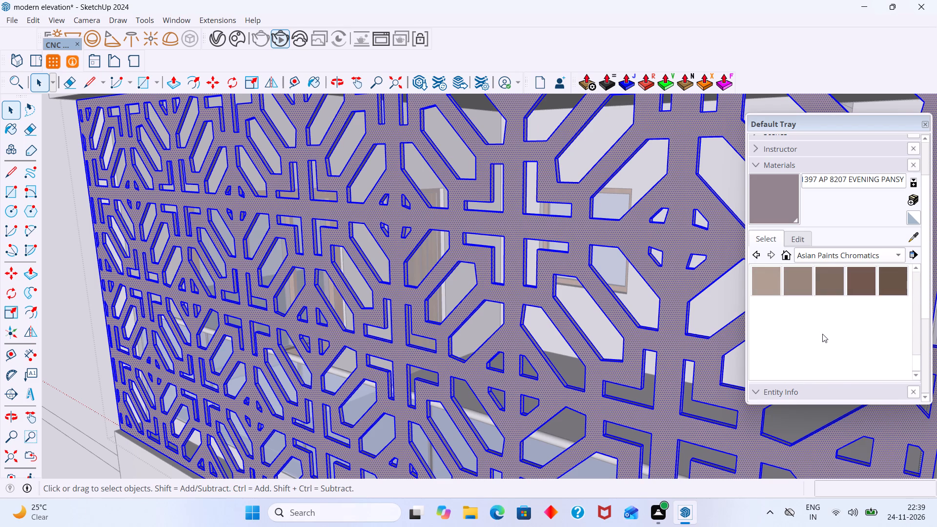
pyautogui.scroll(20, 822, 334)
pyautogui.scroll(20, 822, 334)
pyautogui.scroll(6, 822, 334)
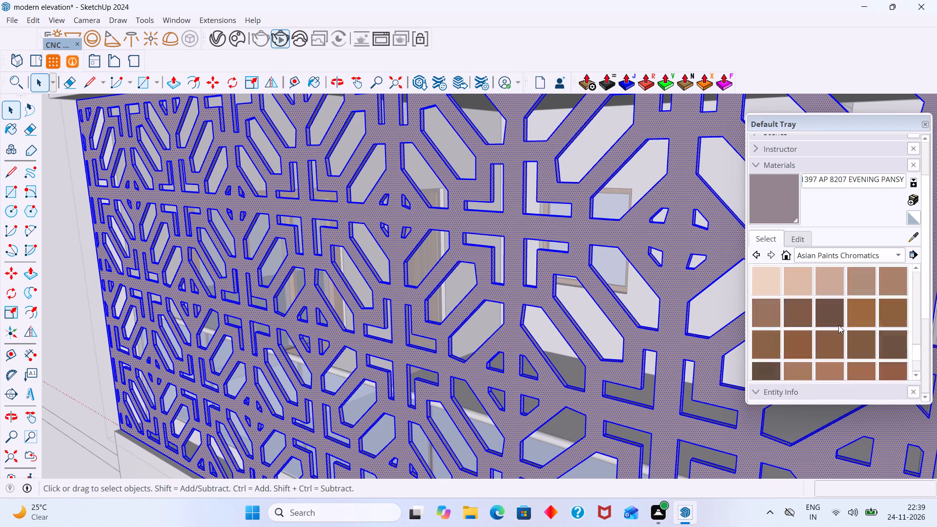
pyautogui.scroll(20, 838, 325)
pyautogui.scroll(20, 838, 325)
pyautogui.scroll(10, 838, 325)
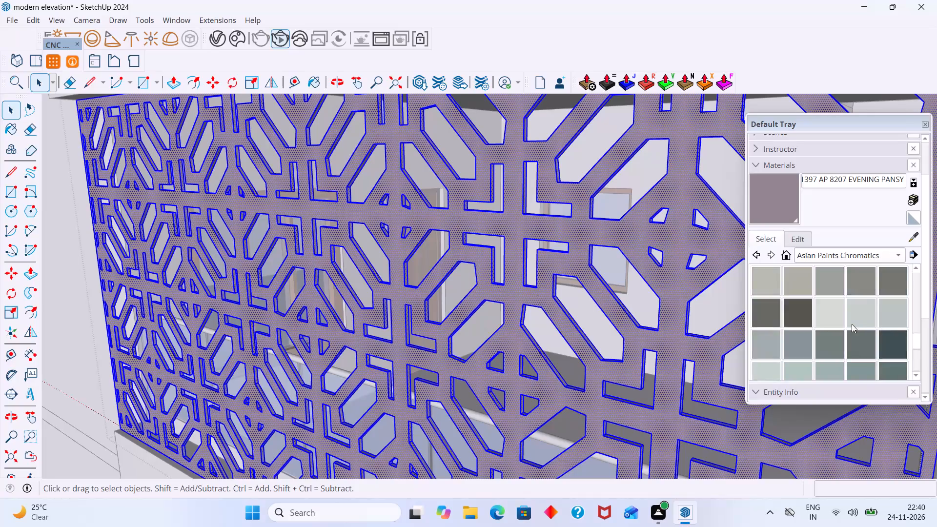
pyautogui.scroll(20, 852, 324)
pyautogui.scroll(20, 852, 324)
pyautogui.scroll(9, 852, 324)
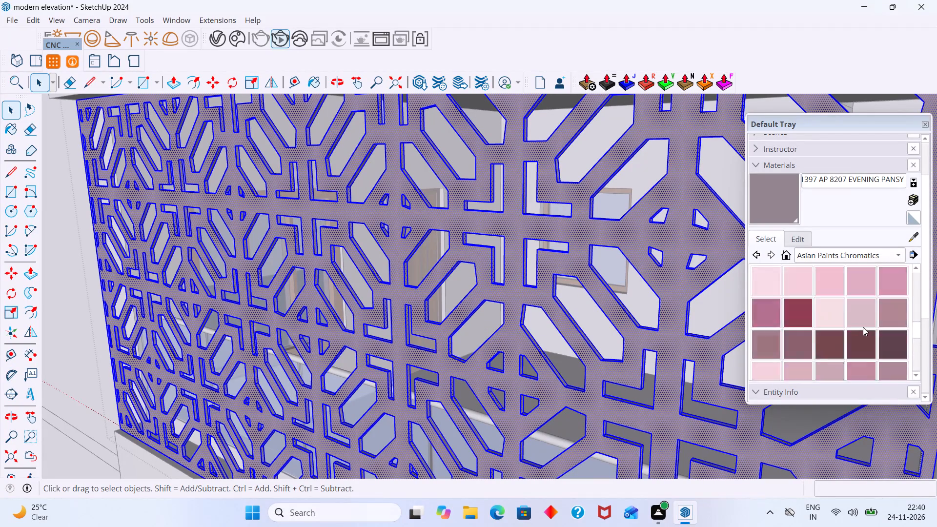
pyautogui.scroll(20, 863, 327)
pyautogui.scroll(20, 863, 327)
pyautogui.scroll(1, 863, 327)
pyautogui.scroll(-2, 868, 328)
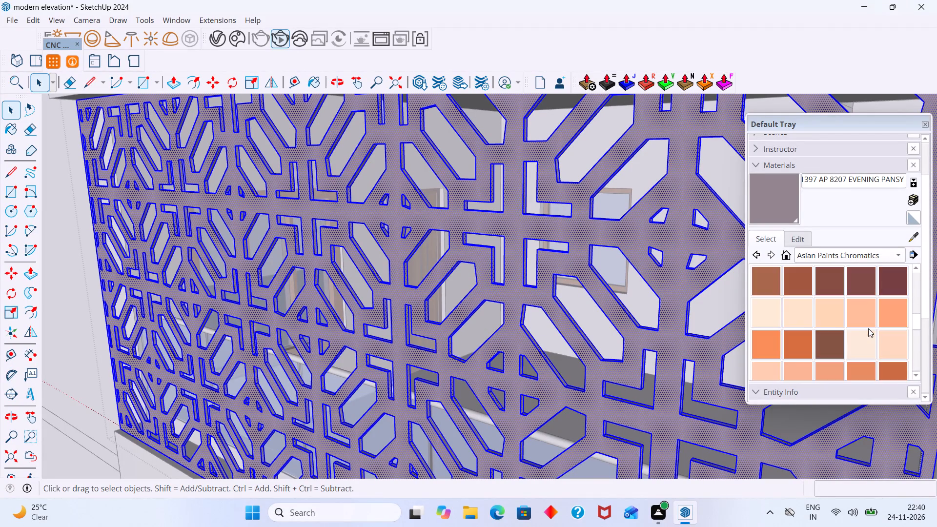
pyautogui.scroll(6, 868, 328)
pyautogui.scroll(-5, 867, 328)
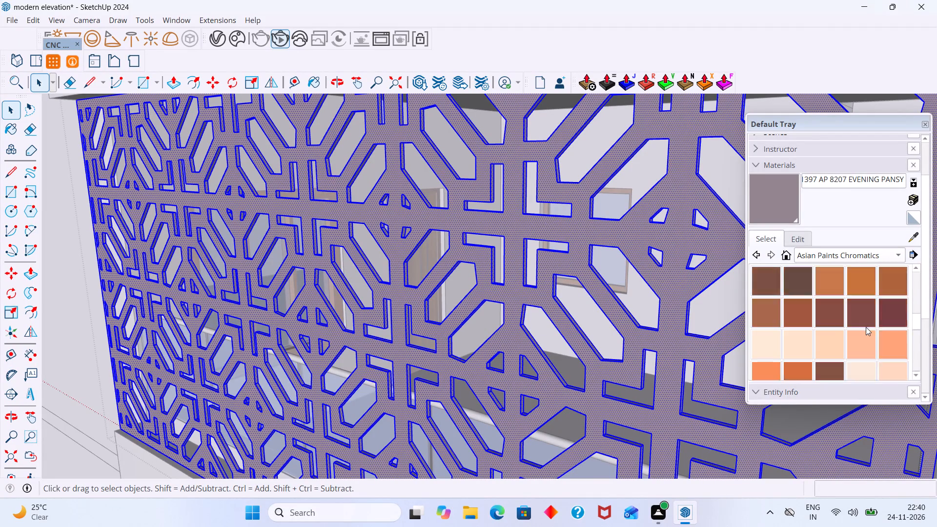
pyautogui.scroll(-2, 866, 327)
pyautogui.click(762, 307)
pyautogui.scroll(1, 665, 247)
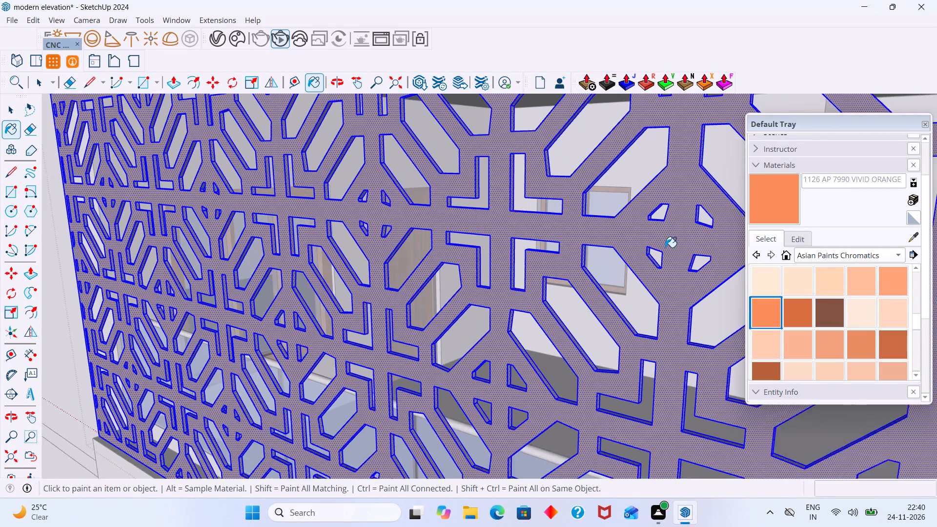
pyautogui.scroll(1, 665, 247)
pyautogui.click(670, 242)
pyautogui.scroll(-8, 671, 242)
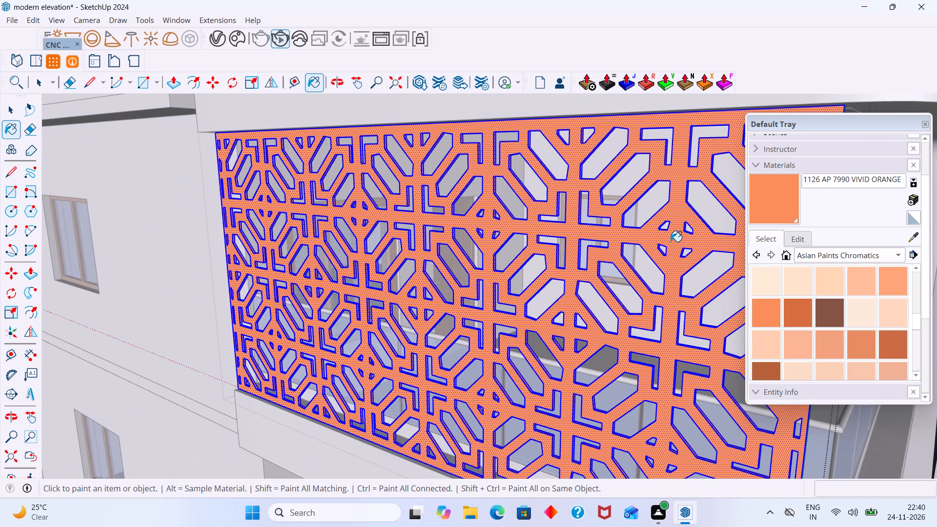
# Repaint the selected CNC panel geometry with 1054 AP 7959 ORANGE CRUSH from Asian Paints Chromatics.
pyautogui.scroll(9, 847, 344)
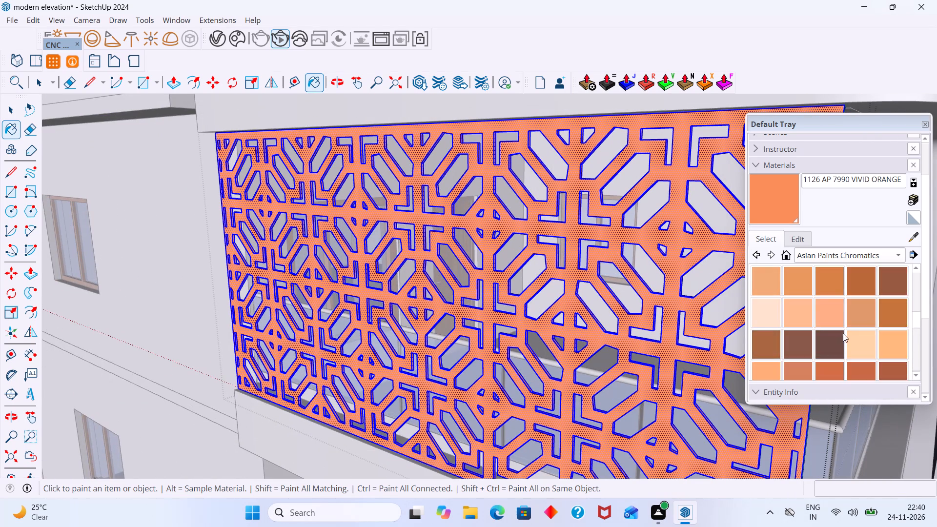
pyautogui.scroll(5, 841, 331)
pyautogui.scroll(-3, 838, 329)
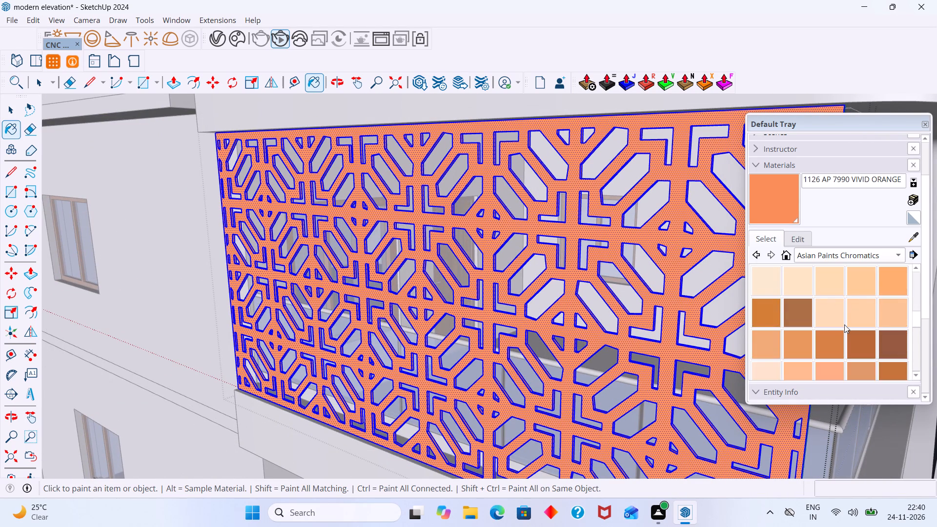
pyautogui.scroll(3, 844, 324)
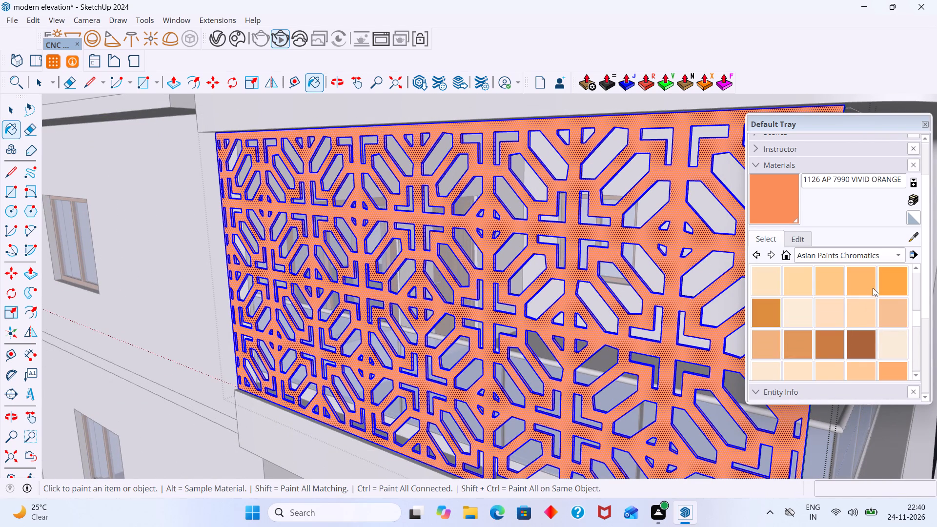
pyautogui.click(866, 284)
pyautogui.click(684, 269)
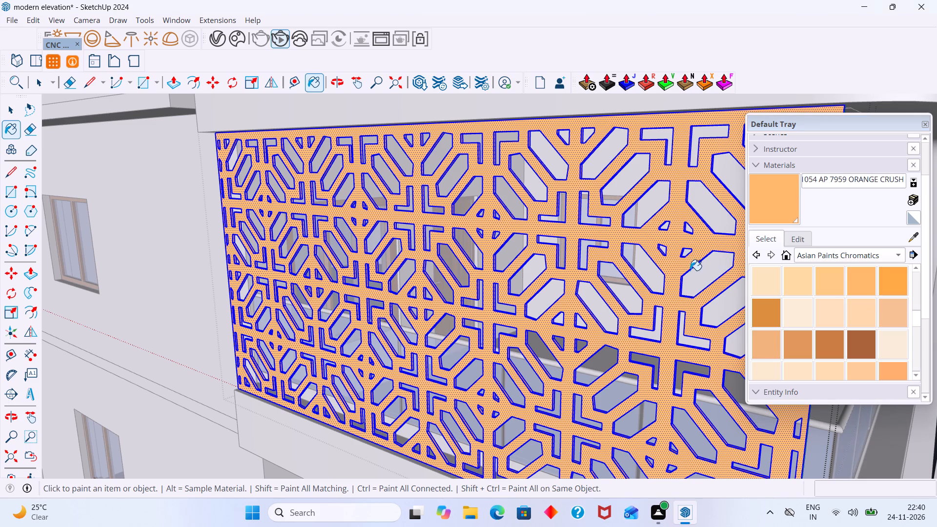
# Repaint the selected CNC panel geometry with 1056 AP 9903 Mellow Melon-N from Asian Paints Chromatics and exit the group.
pyautogui.click(764, 315)
pyautogui.click(667, 299)
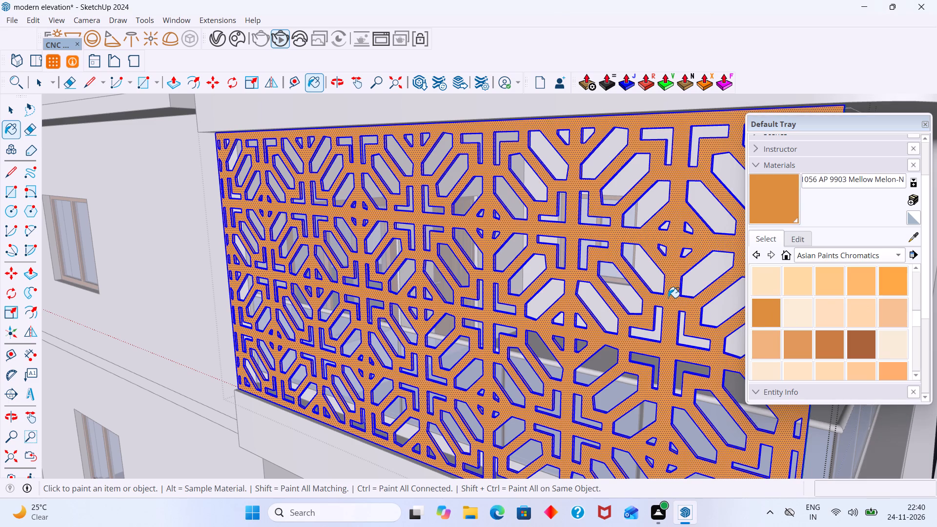
pyautogui.scroll(-13, 672, 290)
pyautogui.moveTo(601, 288); pyautogui.dragTo(482, 287, button='middle')
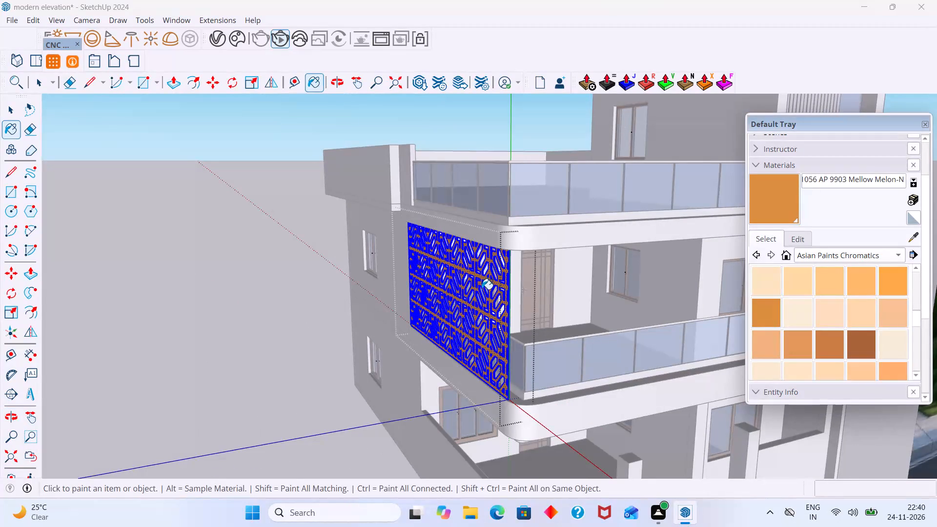
pyautogui.press('space')
pyautogui.click(265, 297)
# Examine the repainted CNC panel from the side and front of the house, comparing the elevation with the reference image.
pyautogui.moveTo(403, 258); pyautogui.dragTo(635, 262, button='middle')
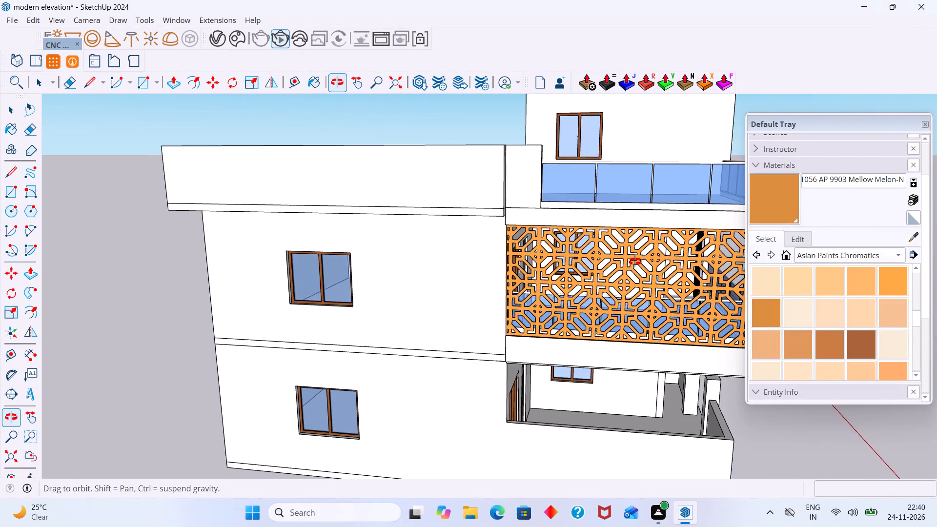
pyautogui.moveTo(635, 262); pyautogui.dragTo(635, 261, button='middle')
pyautogui.keyDown('shift'); pyautogui.moveTo(557, 252); pyautogui.dragTo(253, 241, button='middle'); pyautogui.keyUp('shift')
pyautogui.moveTo(315, 264); pyautogui.dragTo(240, 262, button='middle')
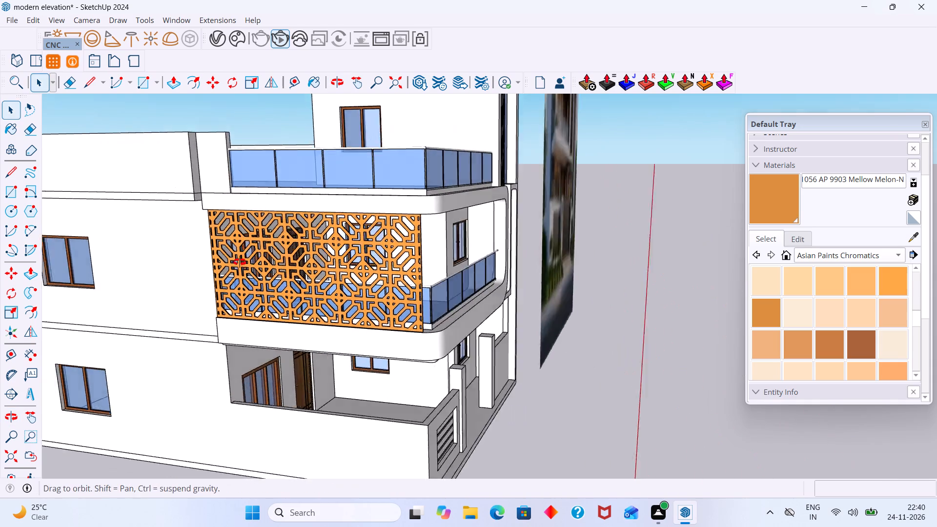
pyautogui.moveTo(240, 262); pyautogui.dragTo(118, 261, button='middle')
pyautogui.scroll(18, 378, 228)
pyautogui.moveTo(321, 219); pyautogui.dragTo(561, 211, button='middle')
pyautogui.scroll(13, 385, 204)
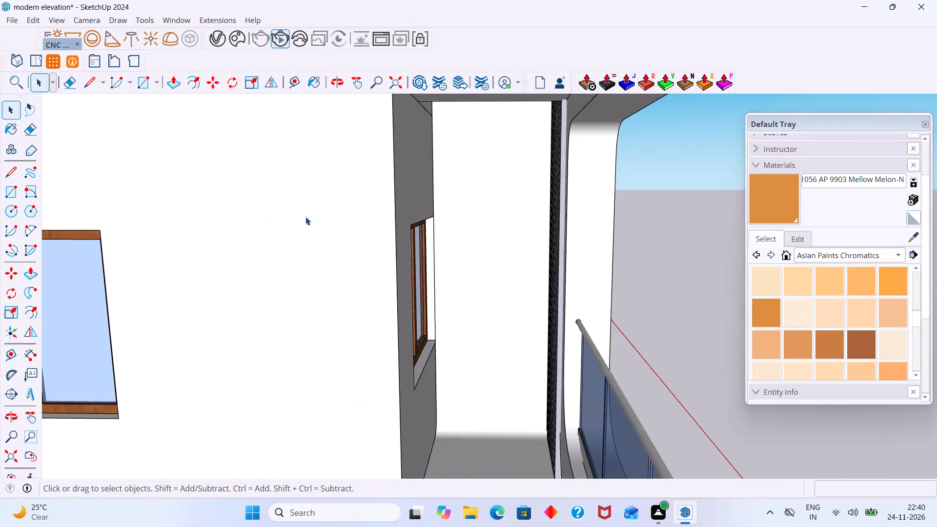
pyautogui.scroll(1, 306, 217)
pyautogui.scroll(-20, 306, 217)
pyautogui.scroll(-20, 306, 217)
pyautogui.scroll(-9, 306, 217)
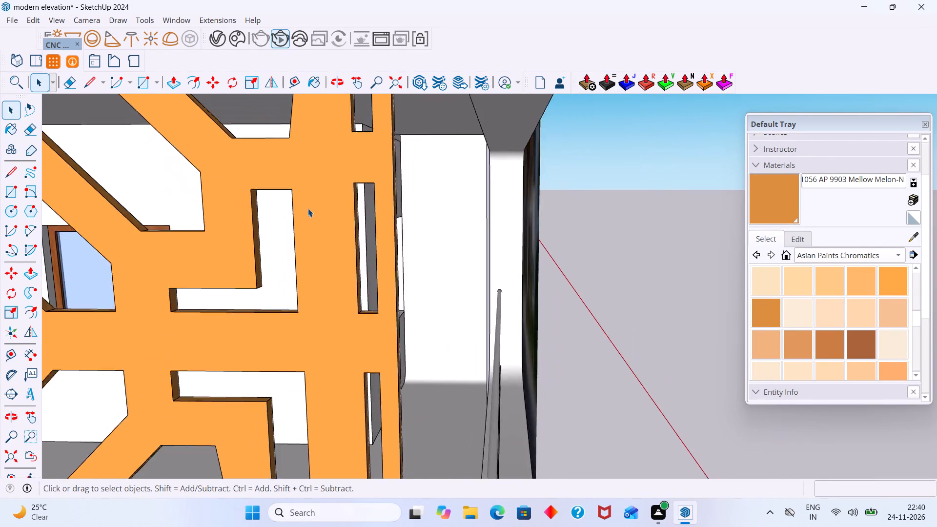
pyautogui.scroll(-20, 308, 208)
pyautogui.scroll(-7, 308, 208)
pyautogui.moveTo(292, 132); pyautogui.dragTo(264, 53, button='middle')
pyautogui.scroll(2, 321, 156)
pyautogui.moveTo(319, 159); pyautogui.dragTo(176, 187, button='middle')
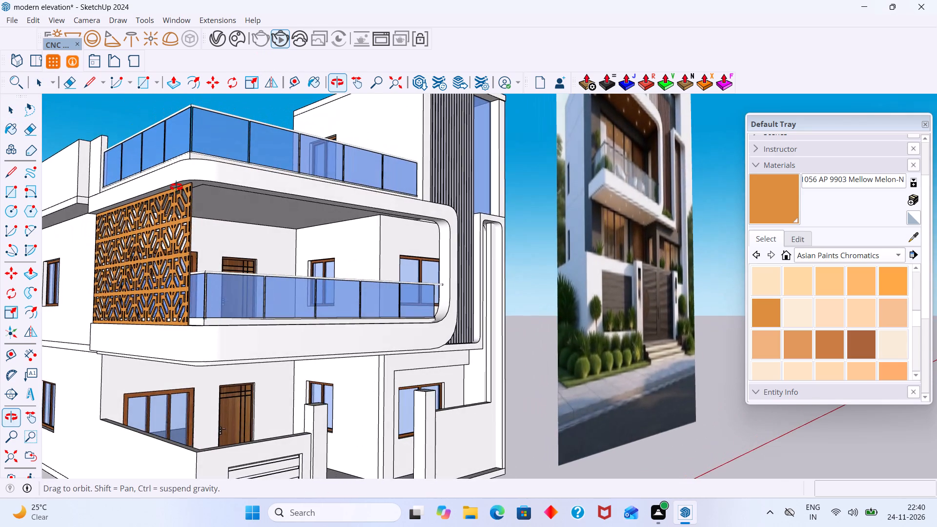
pyautogui.moveTo(176, 187); pyautogui.dragTo(176, 188, button='middle')
pyautogui.scroll(-17, 192, 196)
pyautogui.click(554, 188)
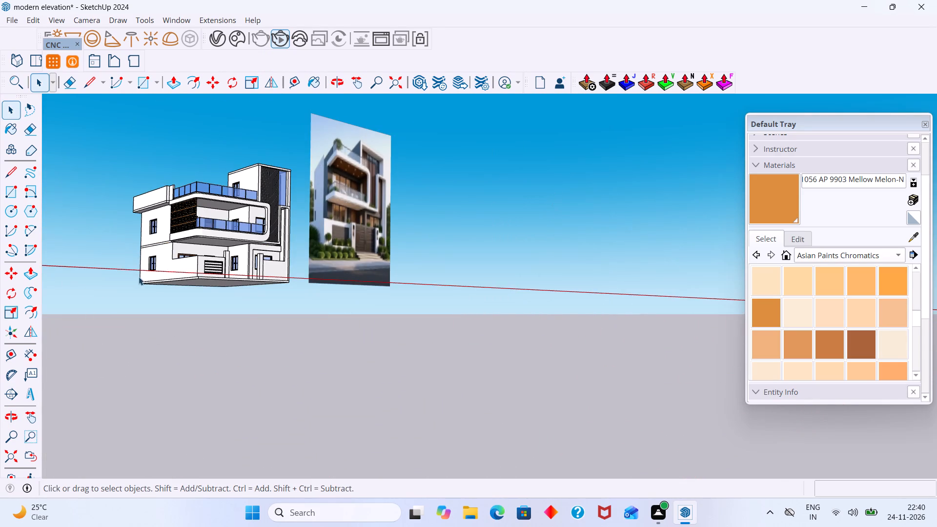
pyautogui.moveTo(131, 285); pyautogui.dragTo(118, 368, button='middle')
pyautogui.scroll(-1, 121, 337)
pyautogui.scroll(17, 151, 287)
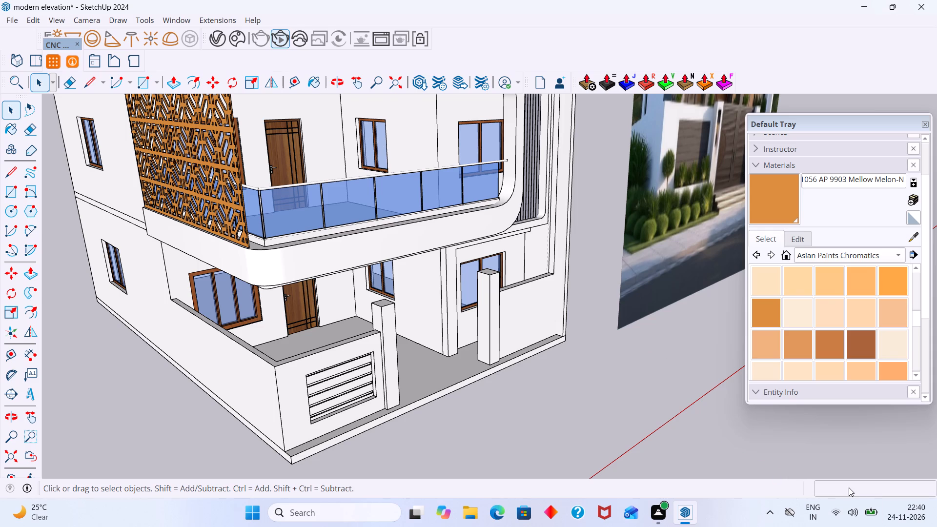
pyautogui.moveTo(849, 487); pyautogui.dragTo(684, 526)
# Inspect the painted CNC panel from the balcony's inner and outer sides, including its cut-out edges up close.
pyautogui.scroll(-6, 213, 362)
pyautogui.moveTo(166, 344); pyautogui.dragTo(29, 277, button='middle')
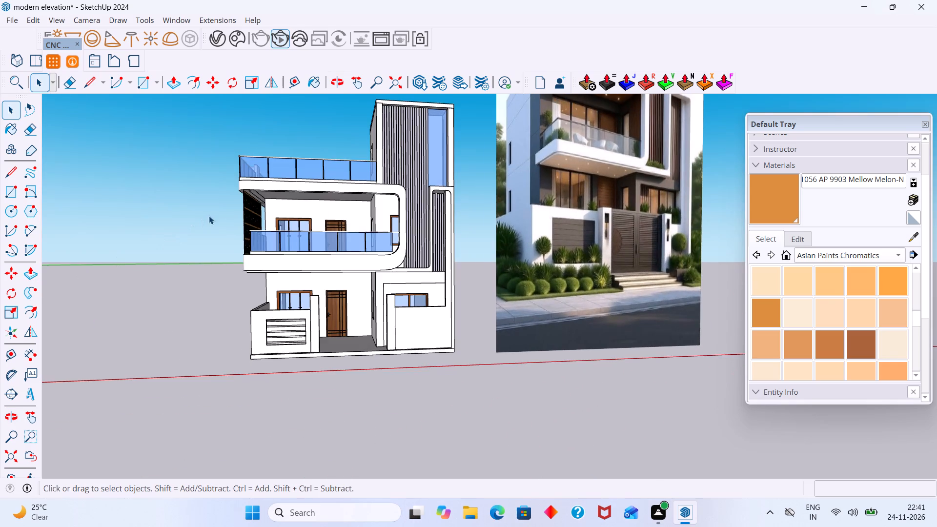
pyautogui.scroll(12, 216, 209)
pyautogui.moveTo(290, 210); pyautogui.dragTo(199, 223, button='middle')
pyautogui.scroll(7, 190, 223)
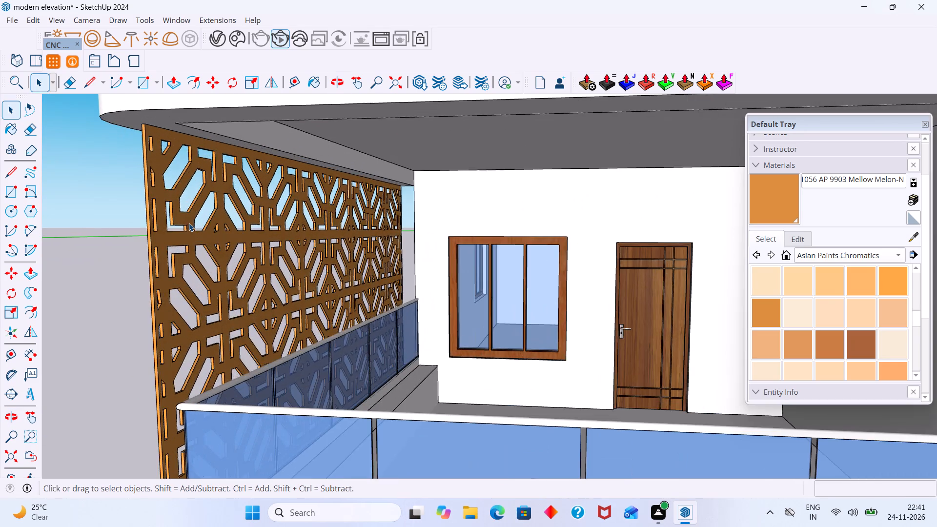
pyautogui.moveTo(184, 223); pyautogui.dragTo(298, 204, button='middle')
pyautogui.scroll(1, 298, 204)
pyautogui.scroll(-9, 298, 203)
pyautogui.moveTo(253, 203); pyautogui.dragTo(333, 222, button='middle')
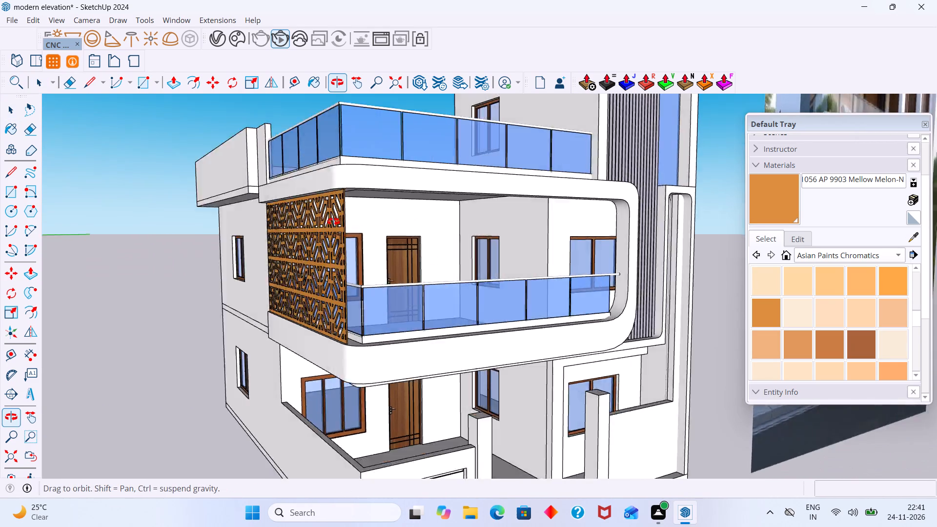
pyautogui.moveTo(333, 222); pyautogui.dragTo(367, 231, button='middle')
pyautogui.scroll(18, 385, 251)
pyautogui.scroll(-4, 409, 244)
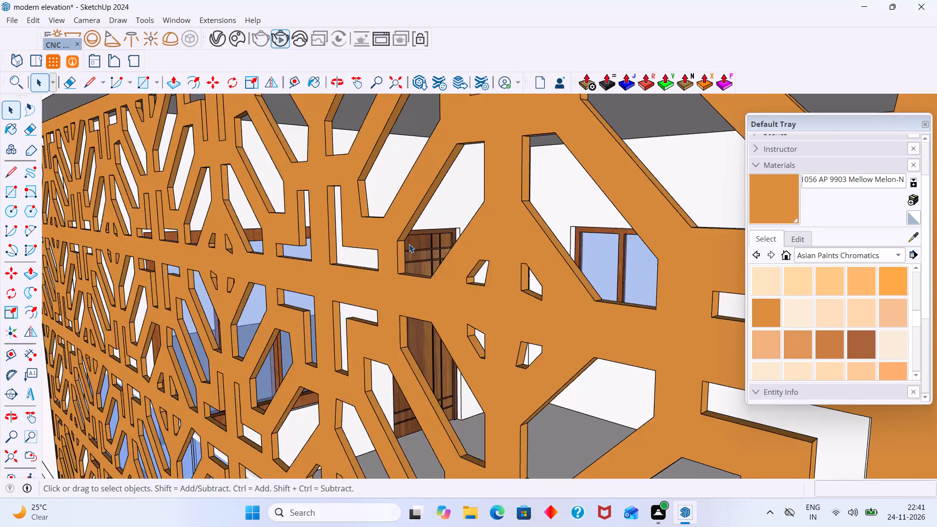
pyautogui.scroll(-4, 409, 244)
pyautogui.moveTo(404, 241); pyautogui.dragTo(367, 216, button='middle')
pyautogui.scroll(7, 367, 216)
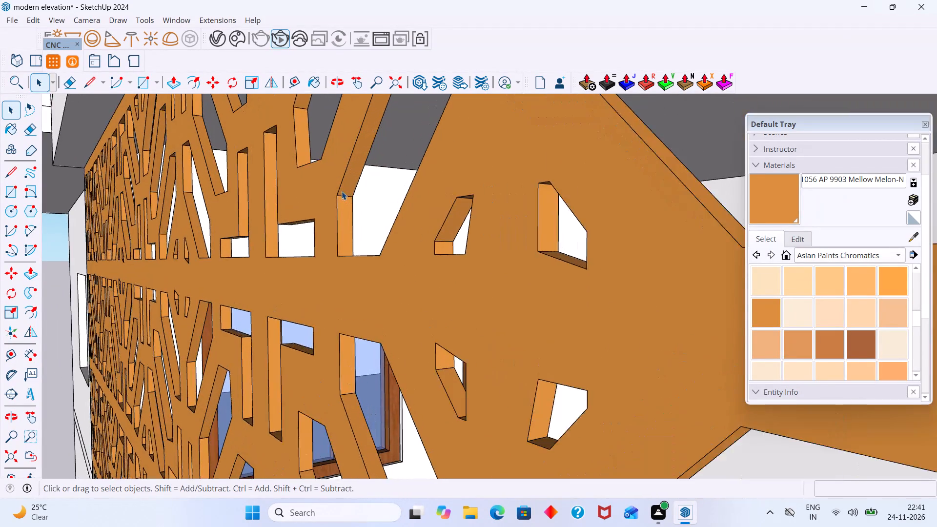
pyautogui.scroll(10, 342, 191)
pyautogui.scroll(-20, 342, 190)
pyautogui.scroll(-6, 342, 190)
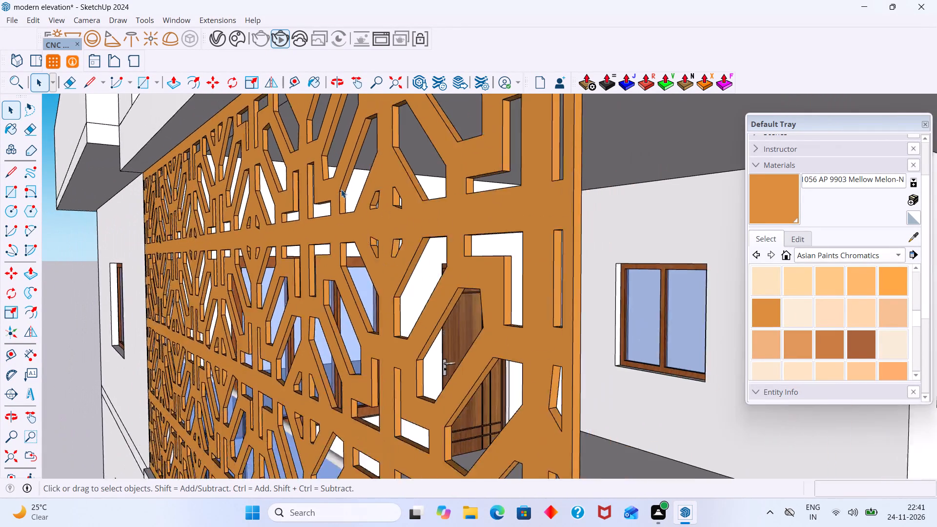
# Examine the orange CNC panel on the middle balcony from the side and front corner of the house.
pyautogui.scroll(-17, 341, 189)
pyautogui.scroll(-8, 402, 261)
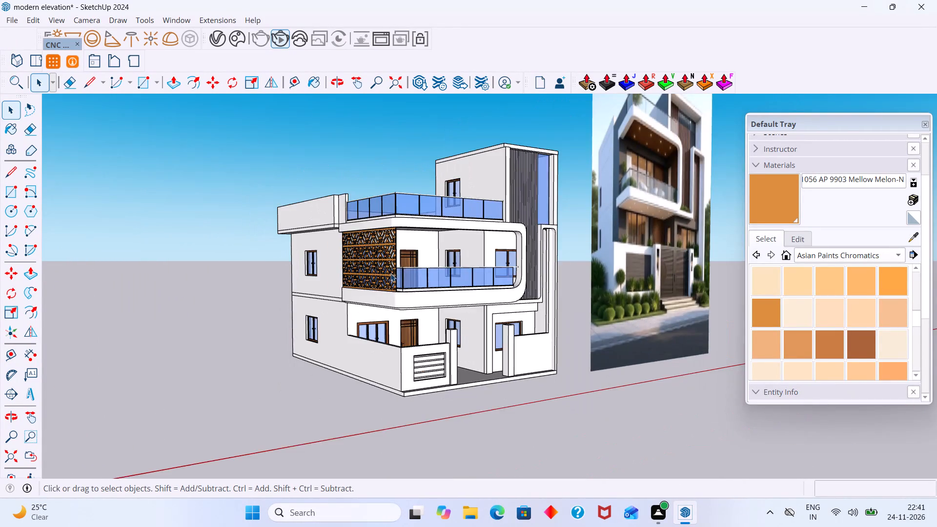
pyautogui.moveTo(389, 273); pyautogui.dragTo(334, 272, button='middle')
pyautogui.moveTo(391, 269); pyautogui.dragTo(574, 274, button='middle')
pyautogui.scroll(6, 457, 247)
pyautogui.scroll(-1, 457, 247)
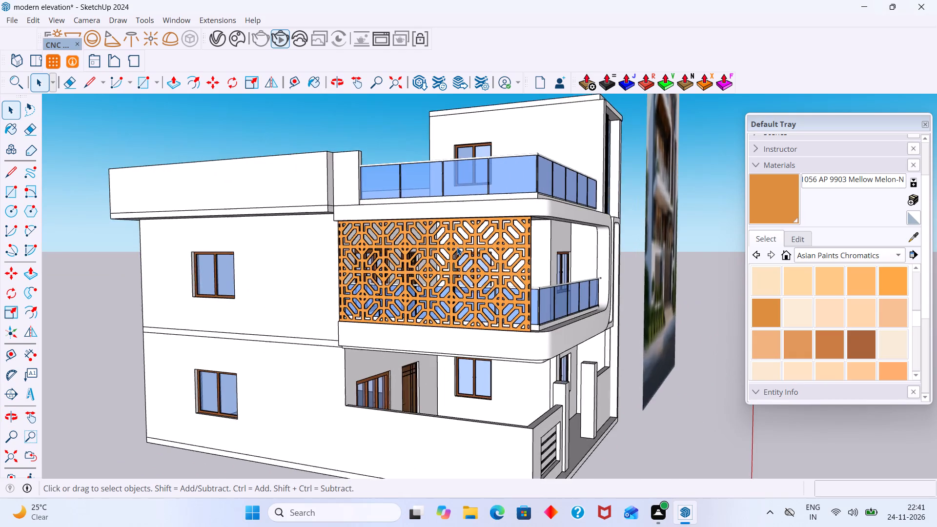
pyautogui.scroll(1, 457, 247)
pyautogui.moveTo(487, 265); pyautogui.dragTo(373, 302, button='middle')
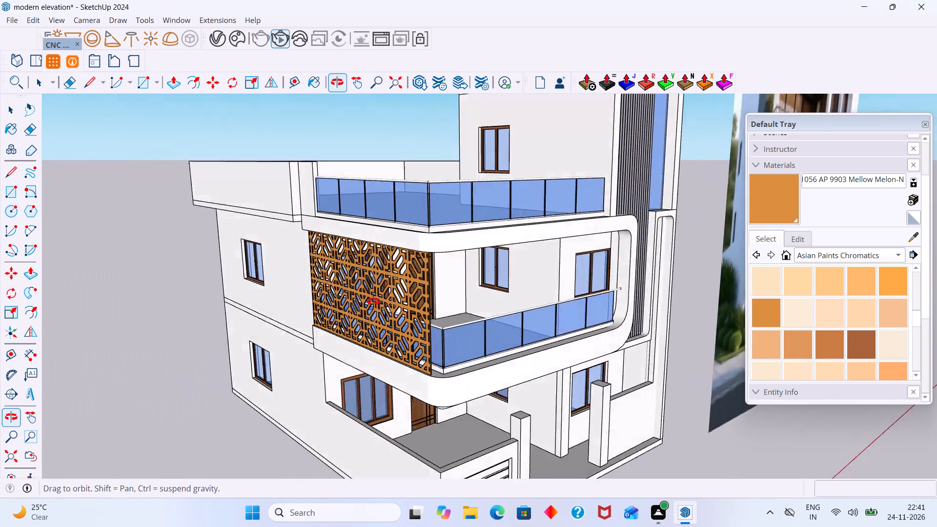
pyautogui.moveTo(373, 302); pyautogui.dragTo(420, 323, button='middle')
pyautogui.scroll(-9, 420, 323)
pyautogui.moveTo(544, 246); pyautogui.dragTo(489, 243, button='middle')
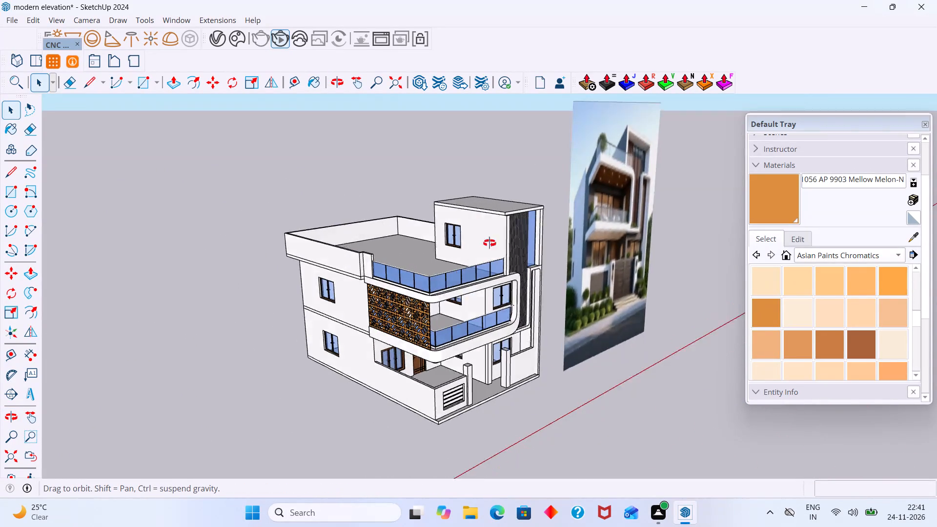
# Compare the front elevation and balcony undersides with the reference image, browsing the Asian Paints Chromatics colours for further finishes.
pyautogui.moveTo(489, 243); pyautogui.dragTo(373, 241, button='middle')
pyautogui.scroll(7, 583, 234)
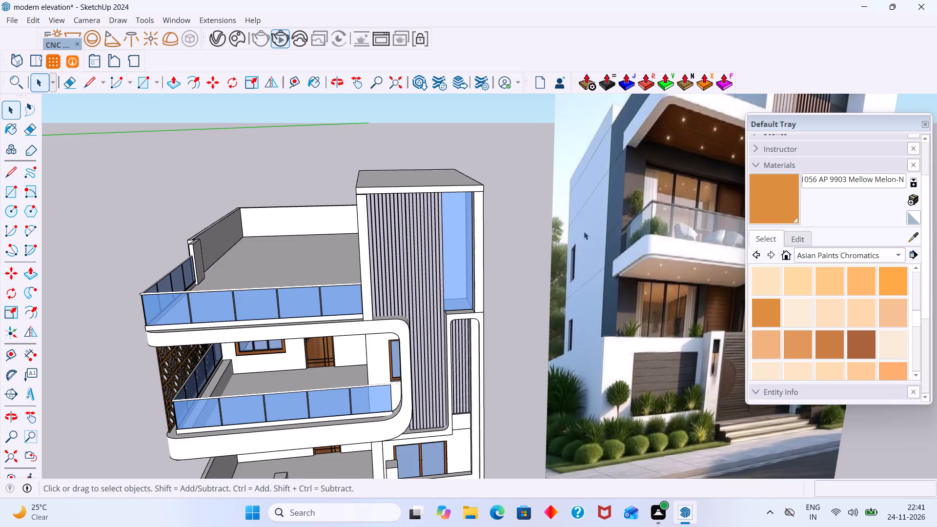
pyautogui.scroll(-3, 584, 231)
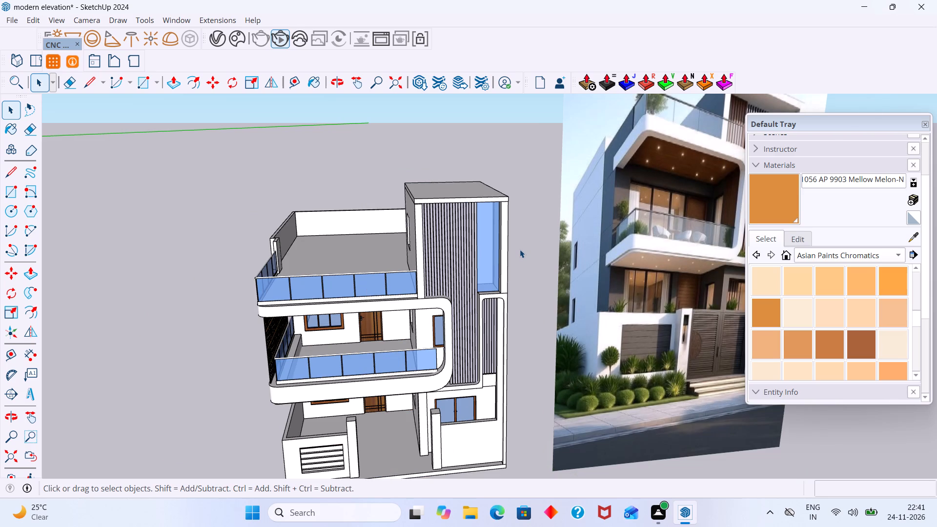
pyautogui.moveTo(485, 251); pyautogui.dragTo(266, 247, button='middle')
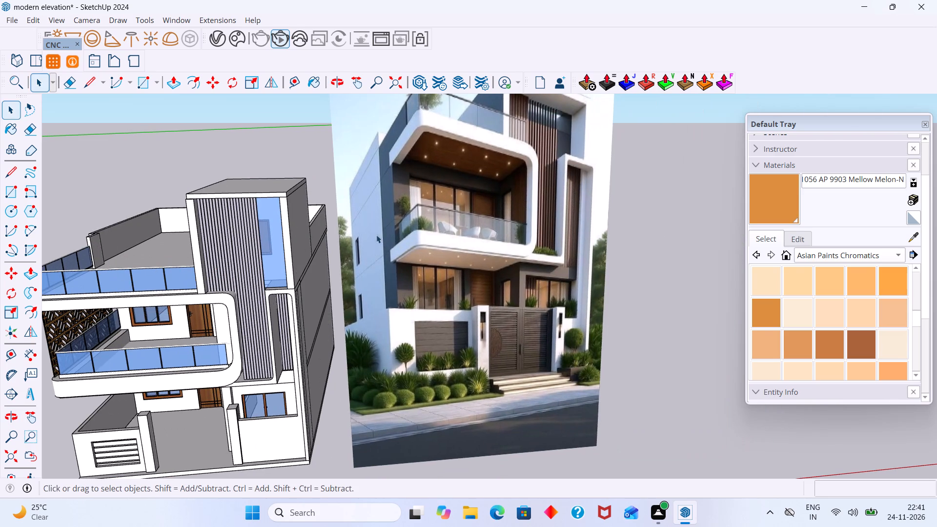
pyautogui.scroll(-11, 791, 269)
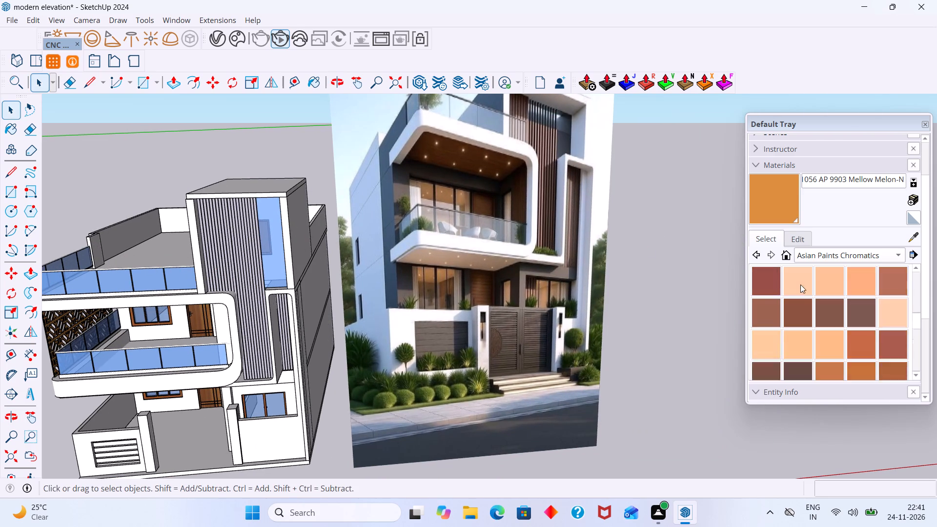
pyautogui.scroll(-20, 800, 284)
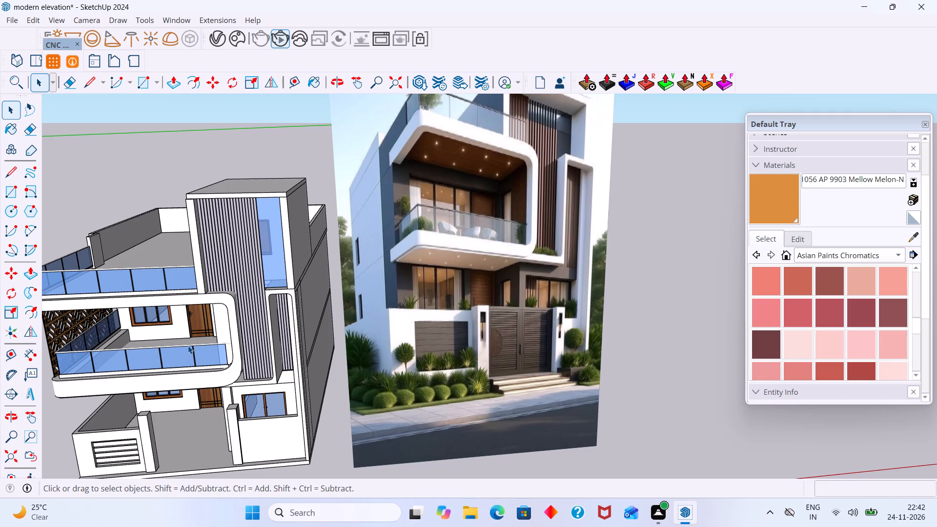
pyautogui.scroll(-5, 75, 378)
pyautogui.moveTo(100, 375); pyautogui.dragTo(123, 227, button='middle')
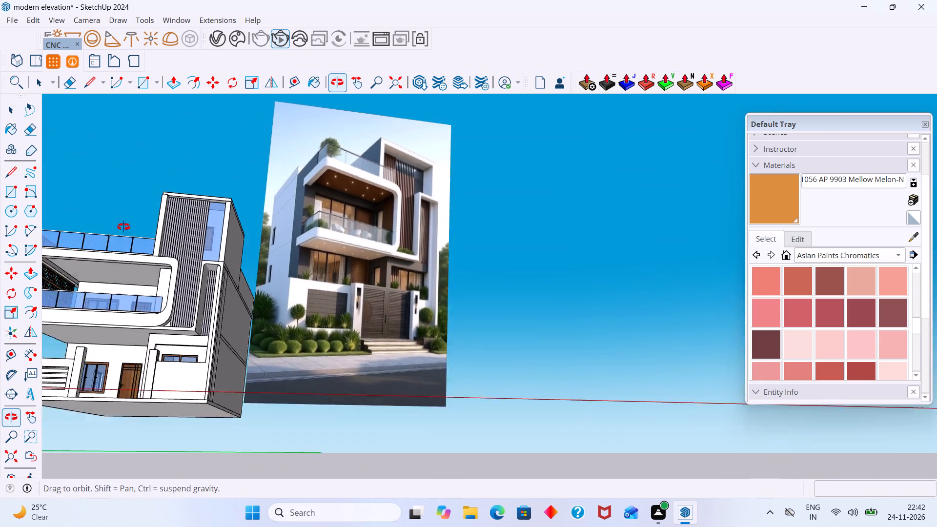
pyautogui.moveTo(123, 227); pyautogui.dragTo(128, 210, button='middle')
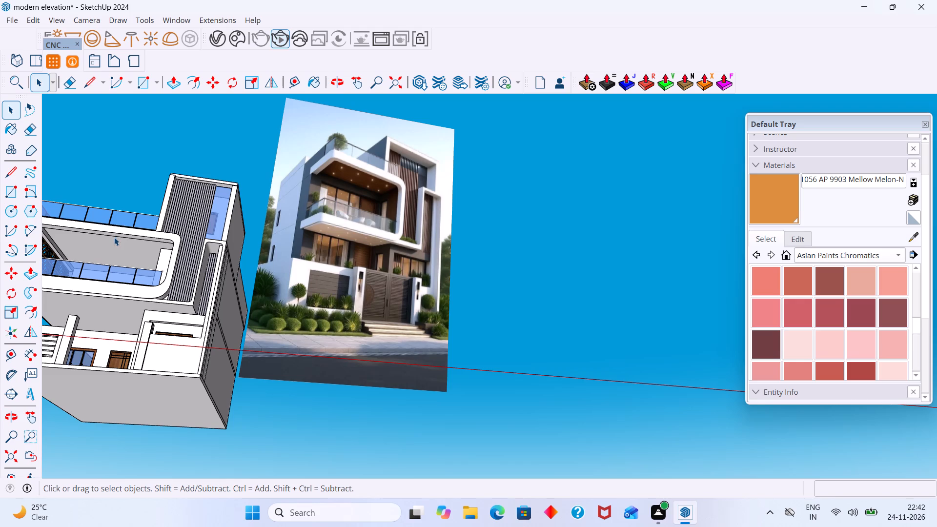
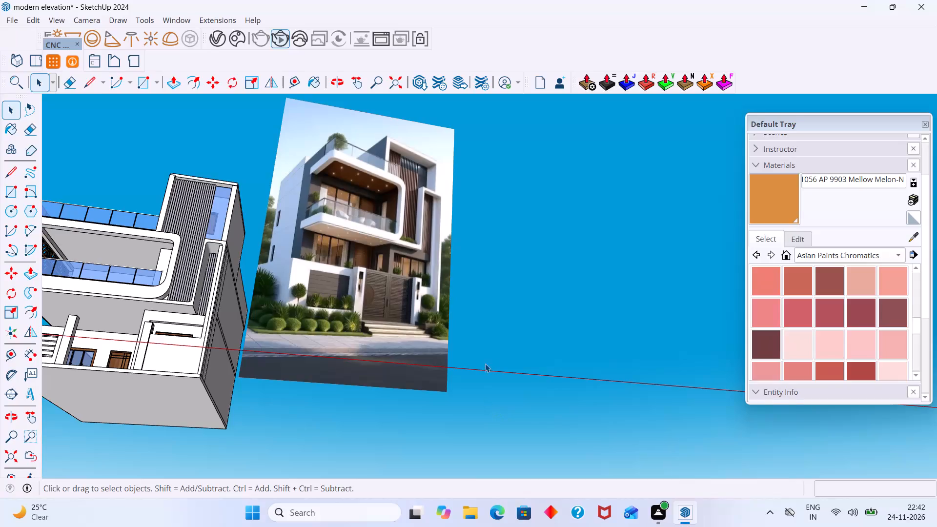
# Examine the house model's front elevation beside the reference image.
pyautogui.scroll(-6, 488, 355)
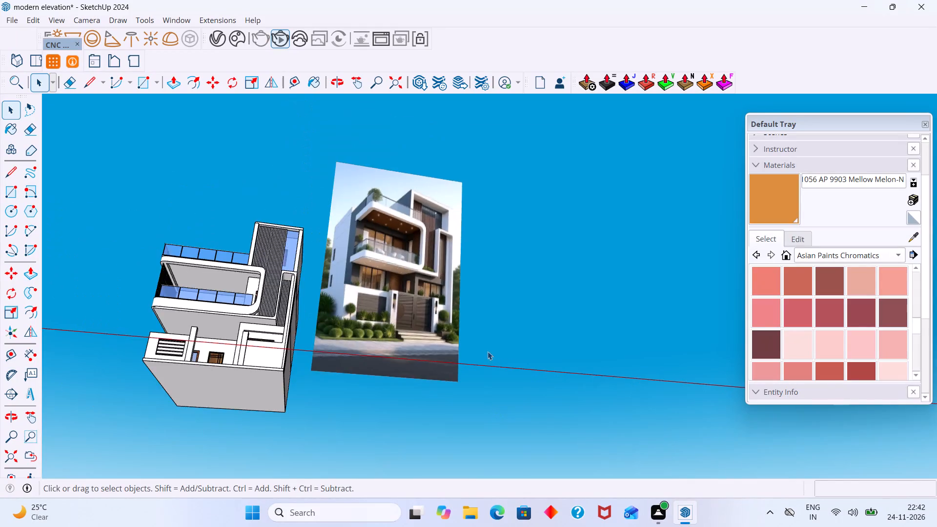
pyautogui.scroll(-6, 488, 351)
pyautogui.moveTo(477, 353); pyautogui.dragTo(469, 447, button='middle')
pyautogui.keyDown('shift'); pyautogui.moveTo(465, 416); pyautogui.dragTo(510, 335, button='middle'); pyautogui.keyUp('shift')
pyautogui.scroll(2, 423, 308)
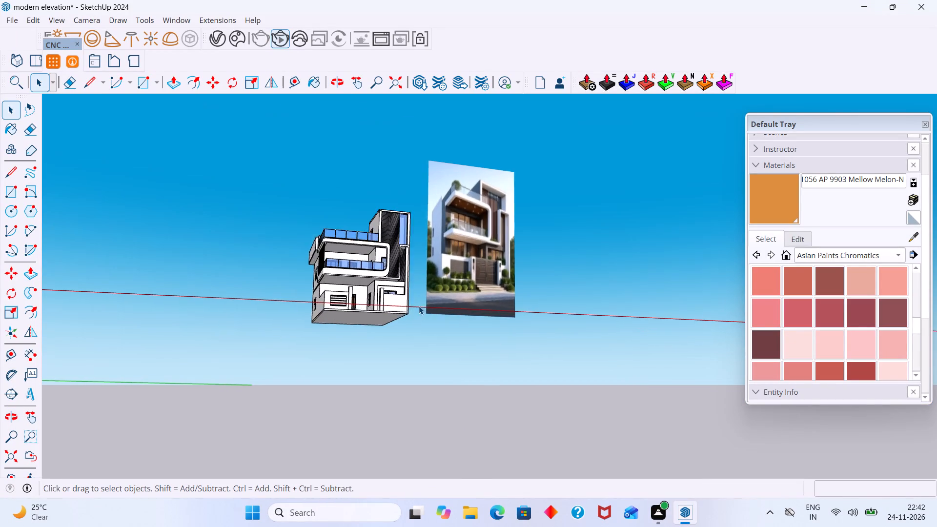
pyautogui.scroll(4, 419, 306)
pyautogui.moveTo(352, 298); pyautogui.dragTo(367, 368, button='middle')
pyautogui.scroll(2, 378, 323)
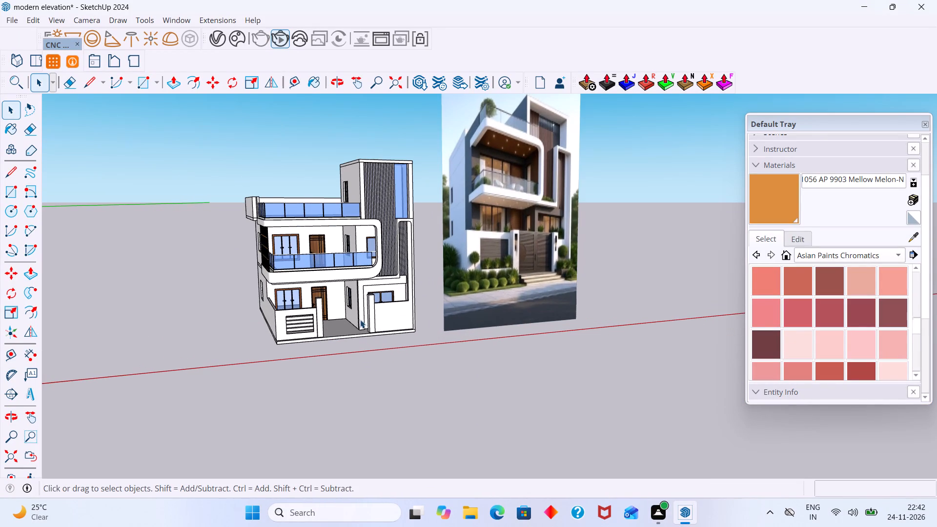
pyautogui.moveTo(364, 329); pyautogui.dragTo(335, 327, button='middle')
pyautogui.moveTo(336, 321); pyautogui.dragTo(270, 319, button='middle')
pyautogui.scroll(1, 332, 294)
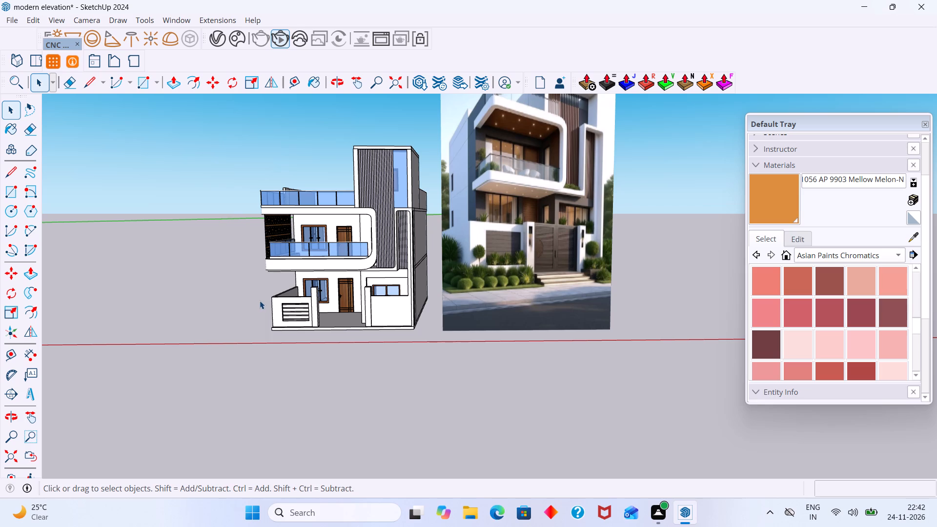
pyautogui.scroll(-4, 58, 337)
pyautogui.moveTo(96, 339); pyautogui.dragTo(169, 322, button='middle')
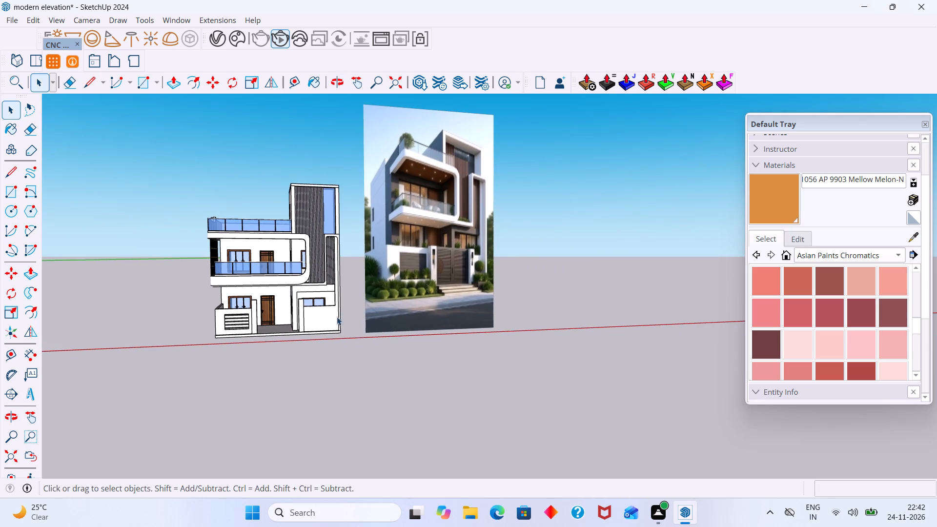
# Paint the topmost wide slat of the front boundary wall's slatted panel with 1372 AP K056 Arctic Mauve-N from Asian Paints Chromatics.
pyautogui.scroll(13, 281, 329)
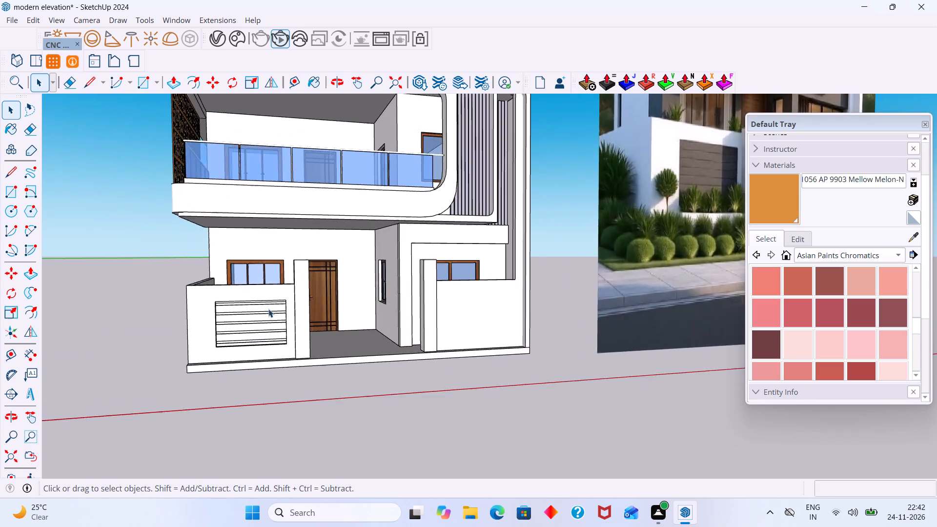
pyautogui.scroll(6, 268, 309)
pyautogui.doubleClick(245, 308)
pyautogui.scroll(4, 245, 307)
pyautogui.click(245, 307)
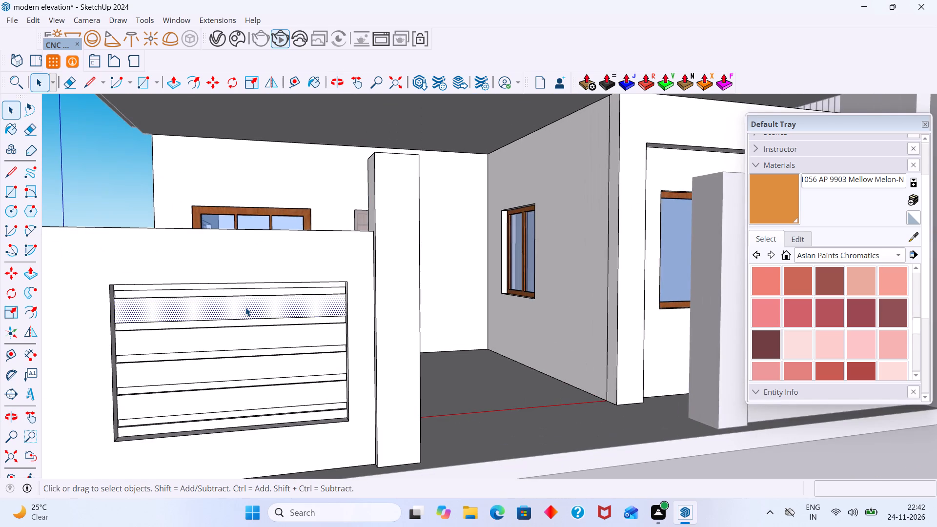
pyautogui.scroll(-2, 245, 307)
pyautogui.scroll(2, 245, 307)
pyautogui.doubleClick(245, 307)
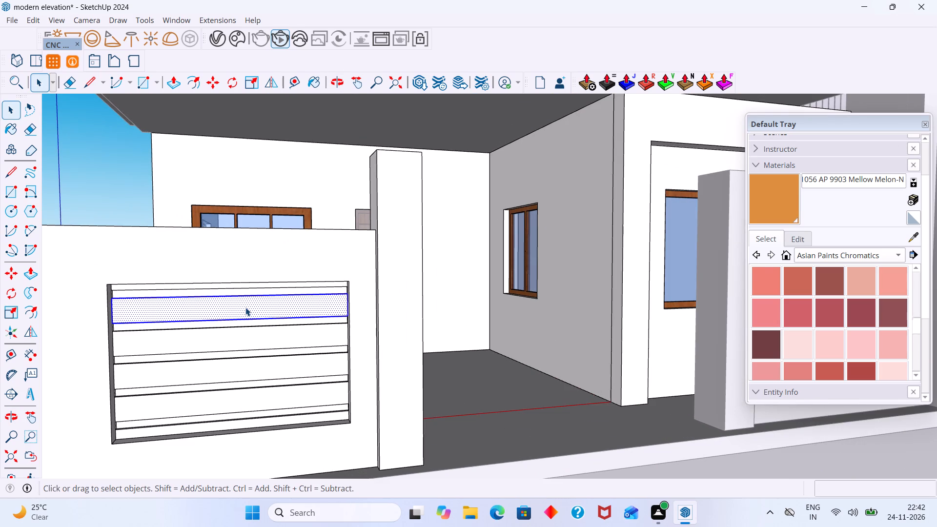
pyautogui.scroll(-7, 800, 304)
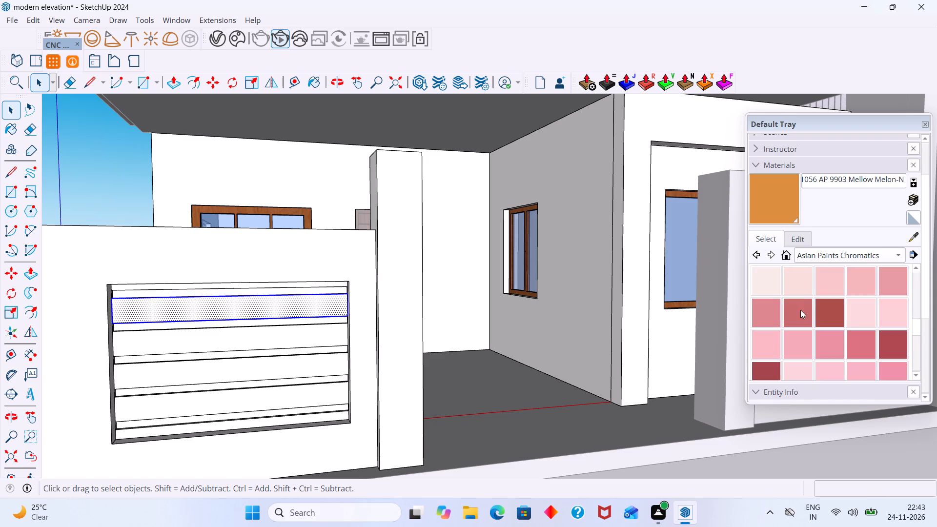
pyautogui.scroll(-13, 800, 310)
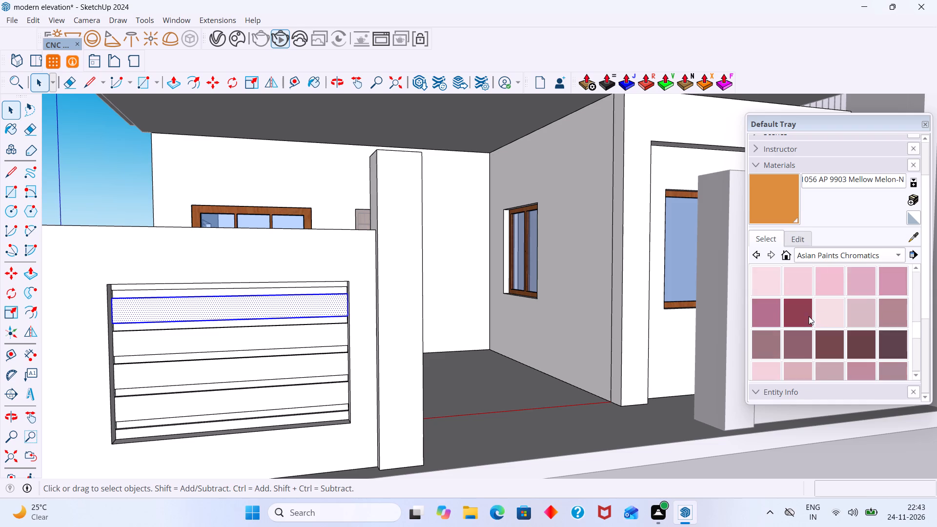
pyautogui.scroll(-4, 809, 316)
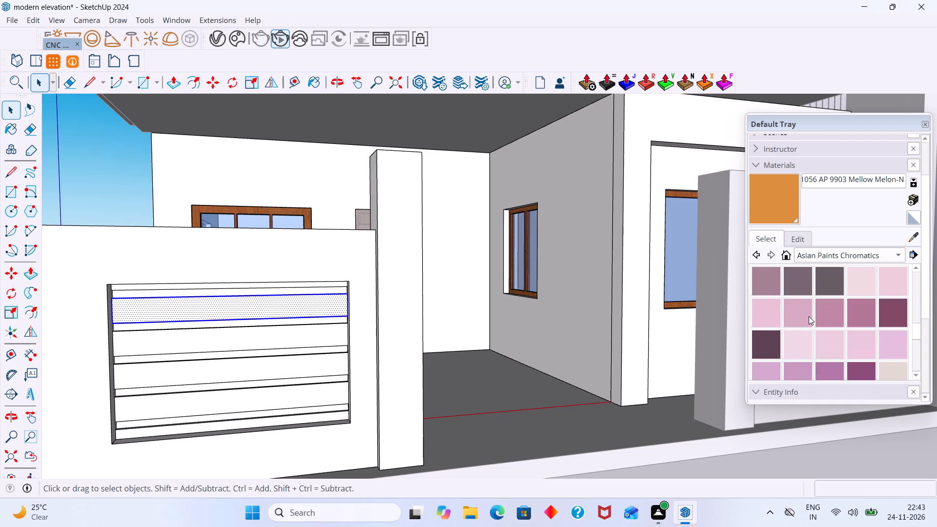
pyautogui.scroll(-1, 809, 316)
pyautogui.scroll(2, 809, 316)
pyautogui.scroll(-5, 809, 316)
pyautogui.scroll(1, 809, 316)
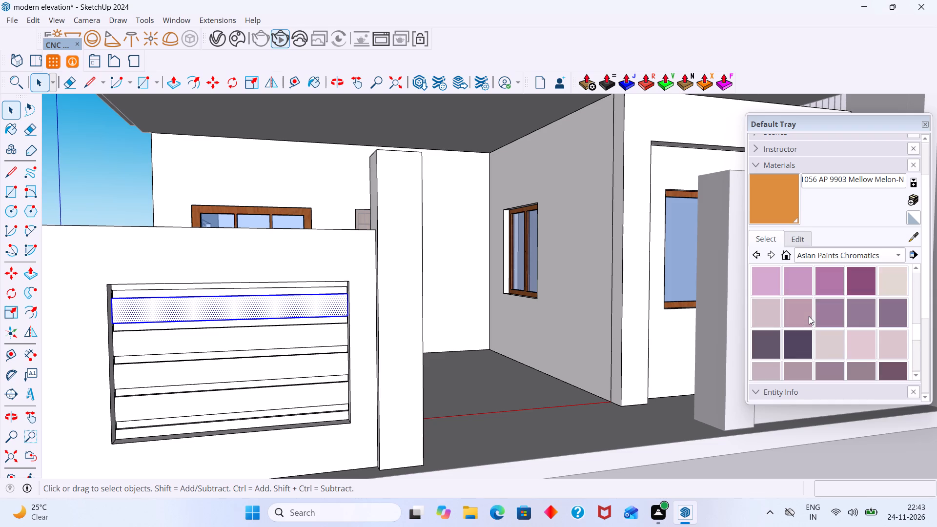
pyautogui.scroll(-4, 809, 316)
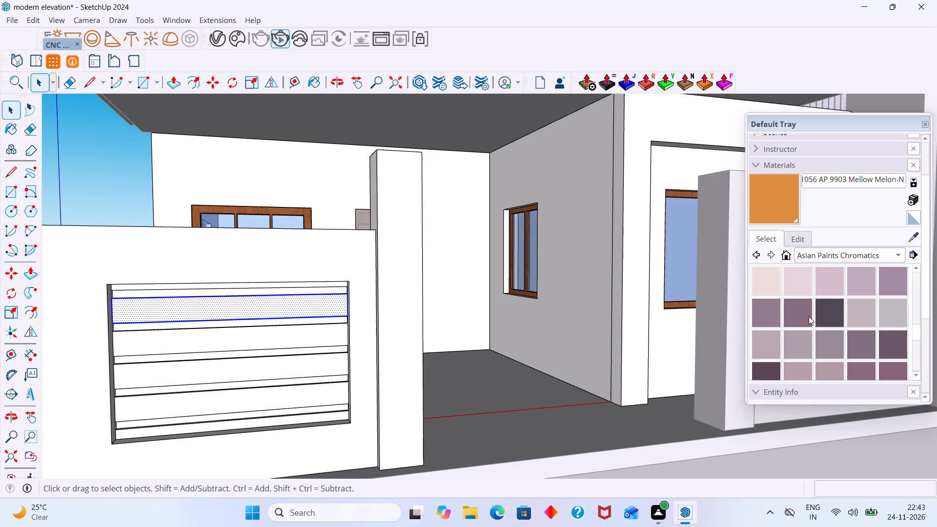
pyautogui.click(795, 342)
pyautogui.click(313, 308)
# Paint the panel's narrow top strip, the remaining wide slats and the narrow bottom strip with Arctic Mauve-N.
pyautogui.scroll(3, 311, 307)
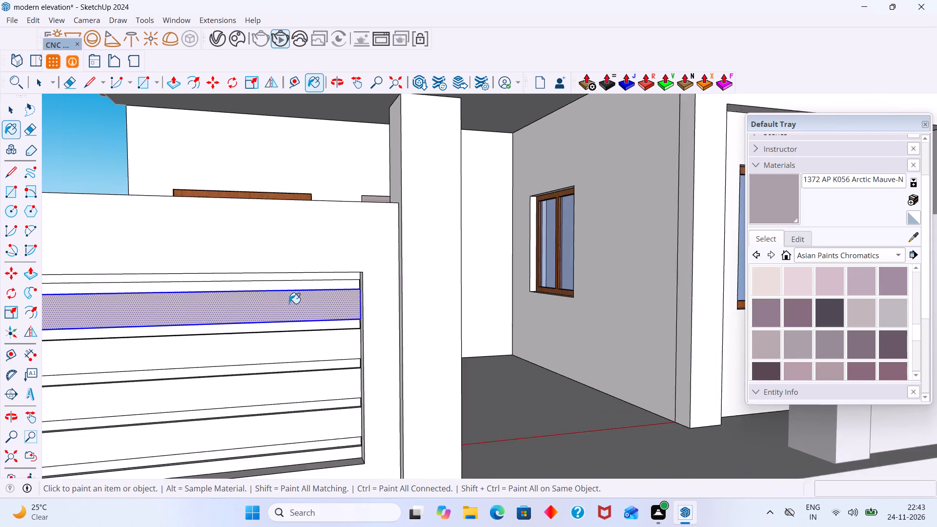
pyautogui.scroll(4, 289, 304)
pyautogui.moveTo(277, 297); pyautogui.dragTo(285, 323, button='middle')
pyautogui.scroll(16, 285, 323)
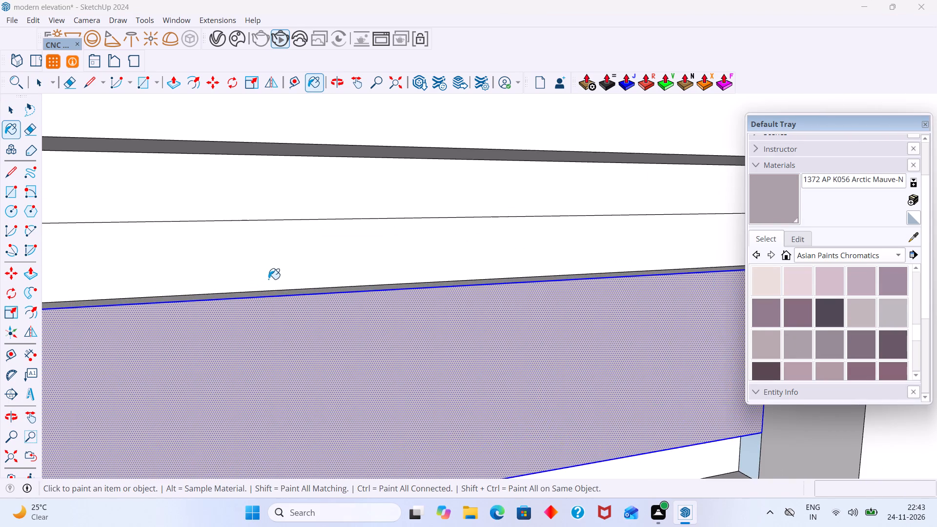
pyautogui.scroll(-4, 272, 271)
pyautogui.click(293, 223)
pyautogui.scroll(-9, 298, 240)
pyautogui.scroll(4, 349, 393)
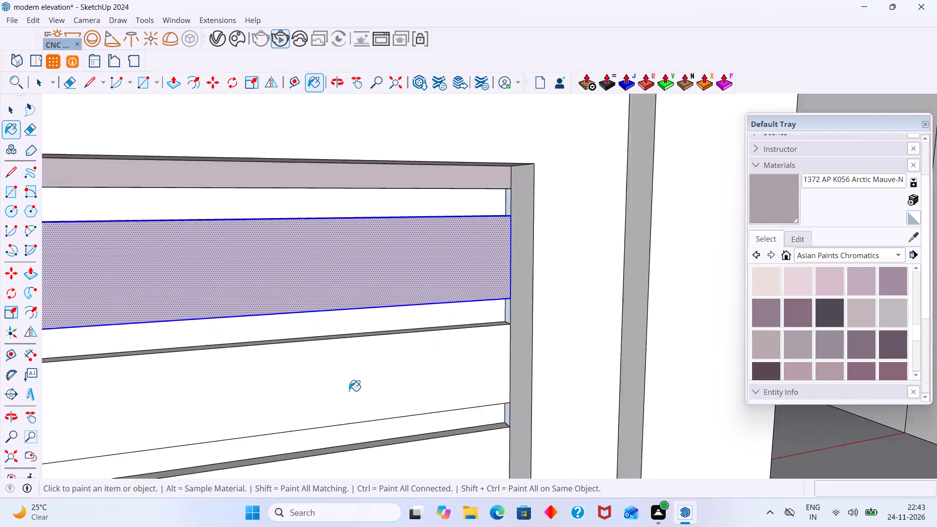
pyautogui.click(349, 390)
pyautogui.scroll(-6, 349, 390)
pyautogui.scroll(-2, 382, 435)
pyautogui.click(383, 435)
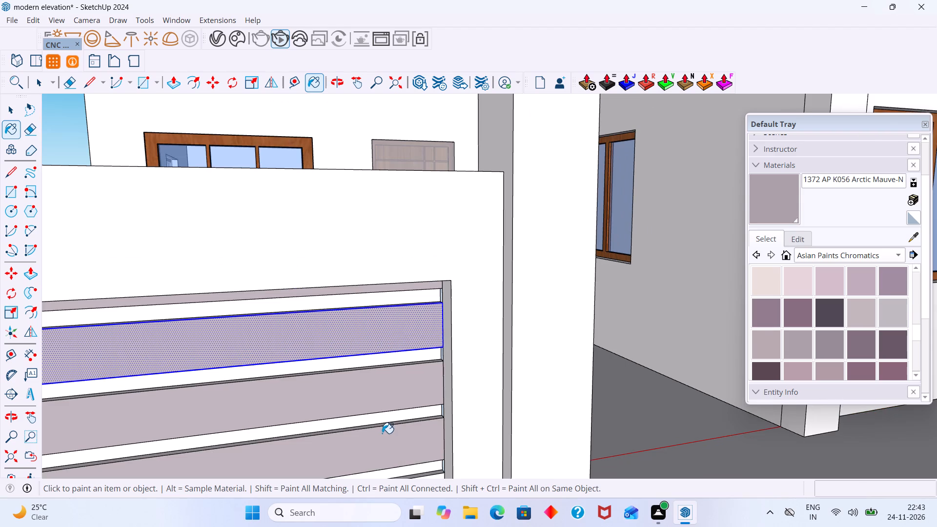
pyautogui.scroll(9, 366, 411)
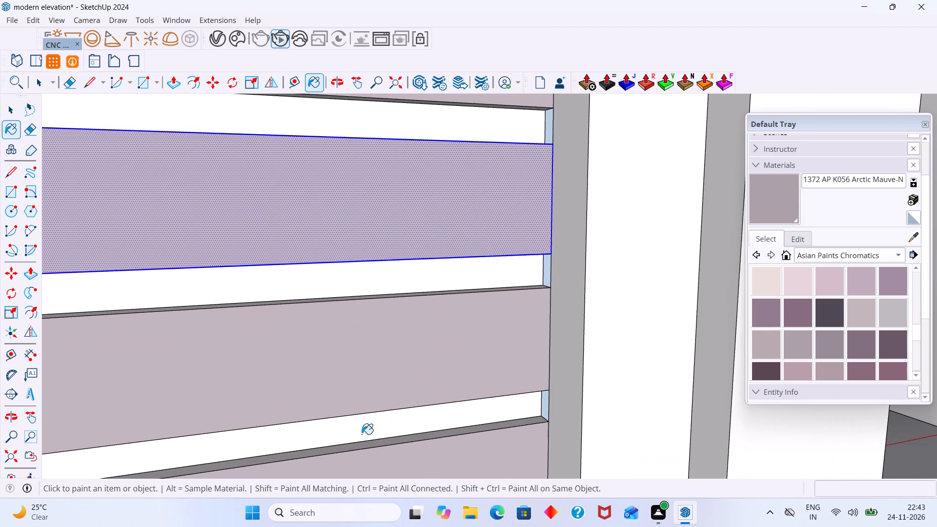
pyautogui.moveTo(361, 432); pyautogui.dragTo(321, 233, button='middle')
pyautogui.scroll(-13, 347, 266)
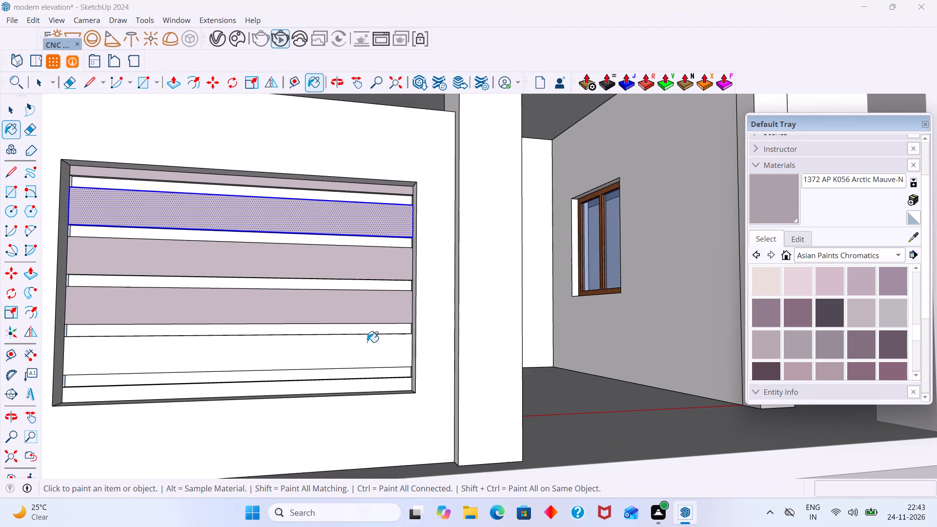
pyautogui.click(363, 351)
pyautogui.keyDown('shift'); pyautogui.moveTo(346, 350); pyautogui.dragTo(348, 273, button='middle'); pyautogui.keyUp('shift')
pyautogui.moveTo(350, 292); pyautogui.dragTo(362, 367, button='middle')
pyautogui.scroll(6, 299, 329)
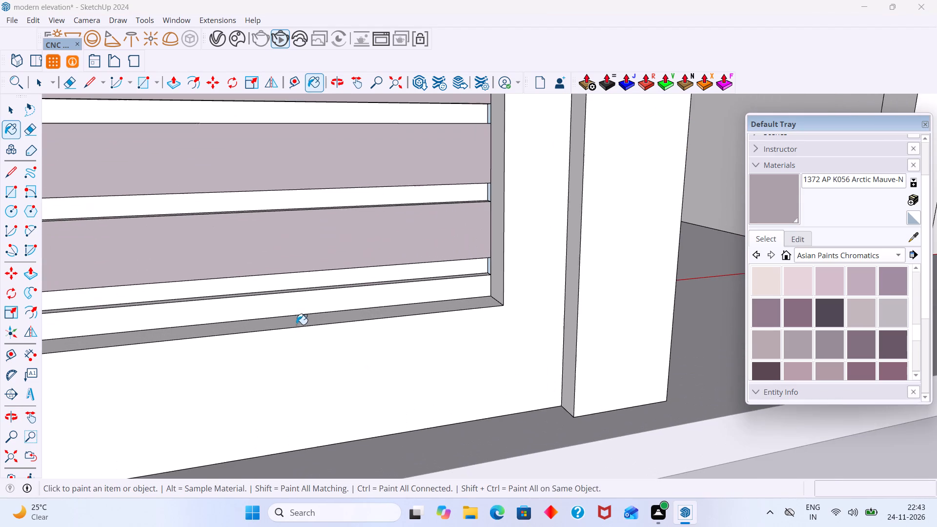
pyautogui.click(291, 304)
# Paint the recessed strips between the boundary wall panel's slats with the same Arctic Mauve-N colour.
pyautogui.scroll(-4, 291, 300)
pyautogui.scroll(9, 291, 294)
pyautogui.click(293, 280)
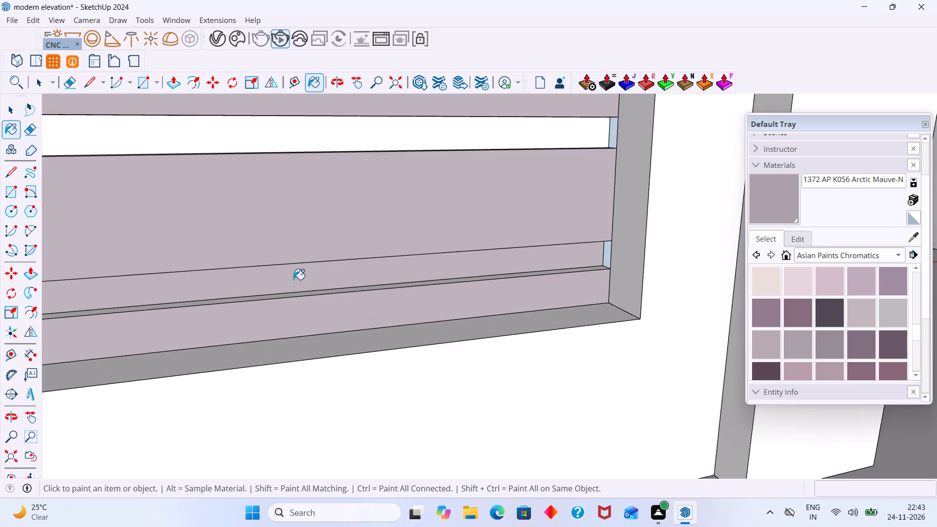
pyautogui.moveTo(304, 272); pyautogui.dragTo(415, 234, button='middle')
pyautogui.click(379, 153)
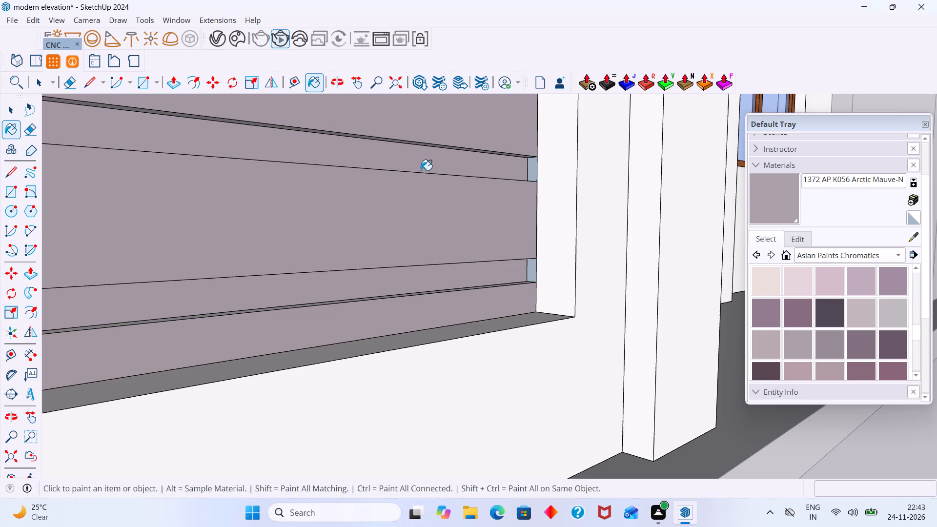
pyautogui.scroll(-10, 364, 170)
pyautogui.moveTo(331, 177); pyautogui.dragTo(356, 205, button='middle')
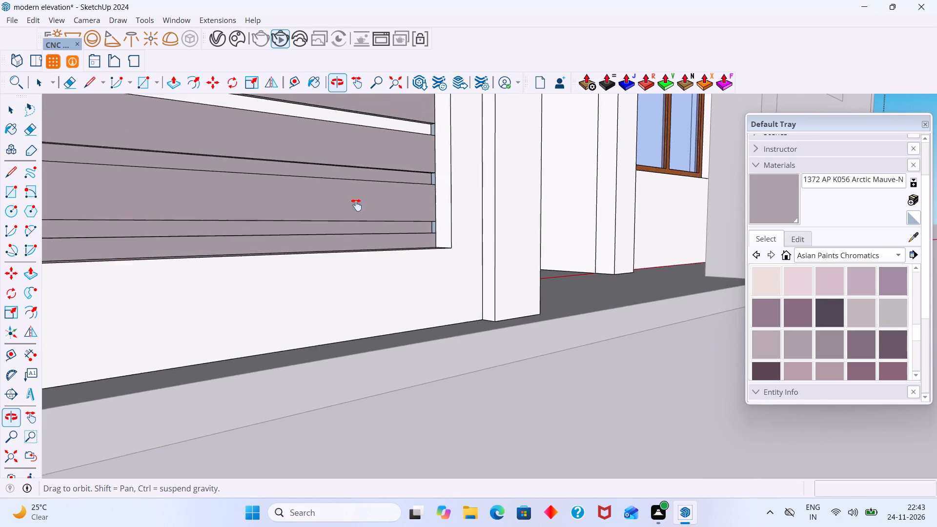
pyautogui.moveTo(356, 205); pyautogui.dragTo(454, 284, button='middle')
pyautogui.scroll(-3, 433, 254)
pyautogui.moveTo(426, 245); pyautogui.dragTo(360, 231, button='middle')
pyautogui.scroll(6, 359, 228)
pyautogui.click(364, 220)
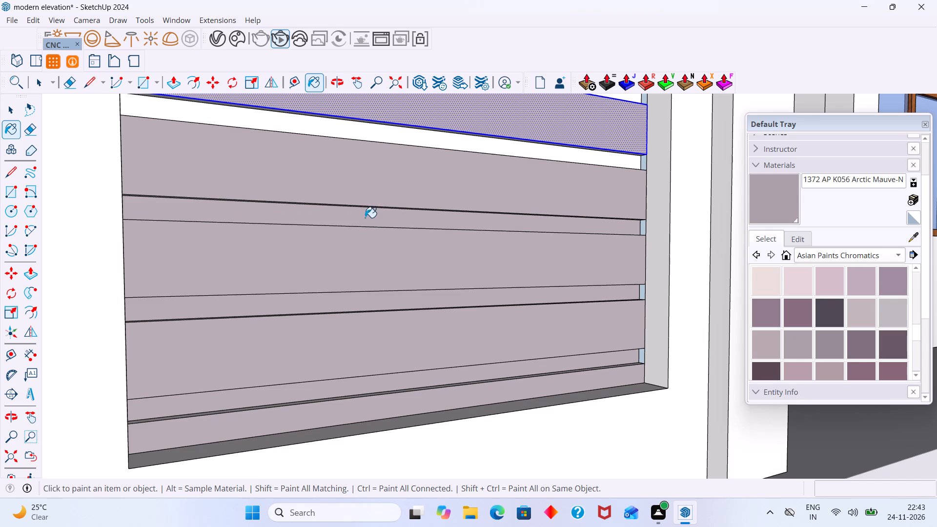
pyautogui.click(381, 138)
pyautogui.scroll(-8, 383, 142)
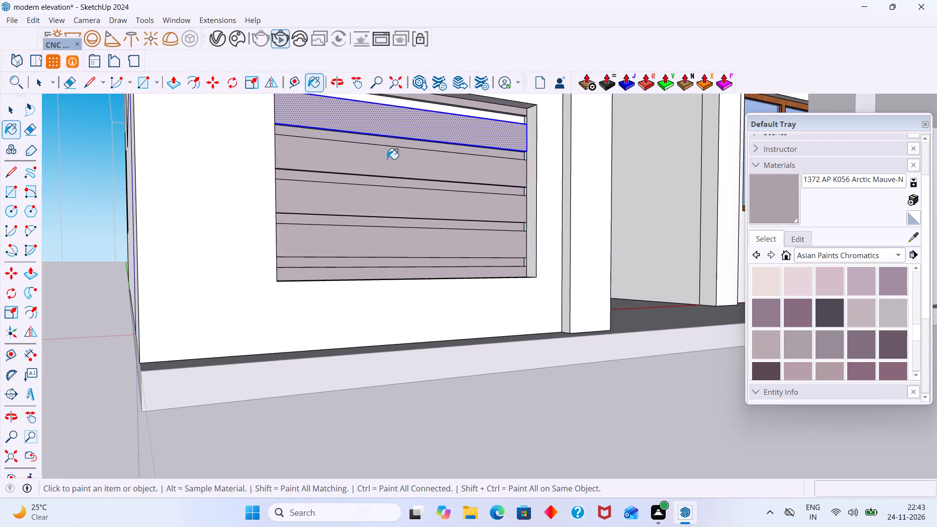
pyautogui.keyDown('shift'); pyautogui.moveTo(387, 175); pyautogui.dragTo(380, 261, button='middle'); pyautogui.keyUp('shift')
pyautogui.scroll(6, 378, 202)
pyautogui.click(380, 184)
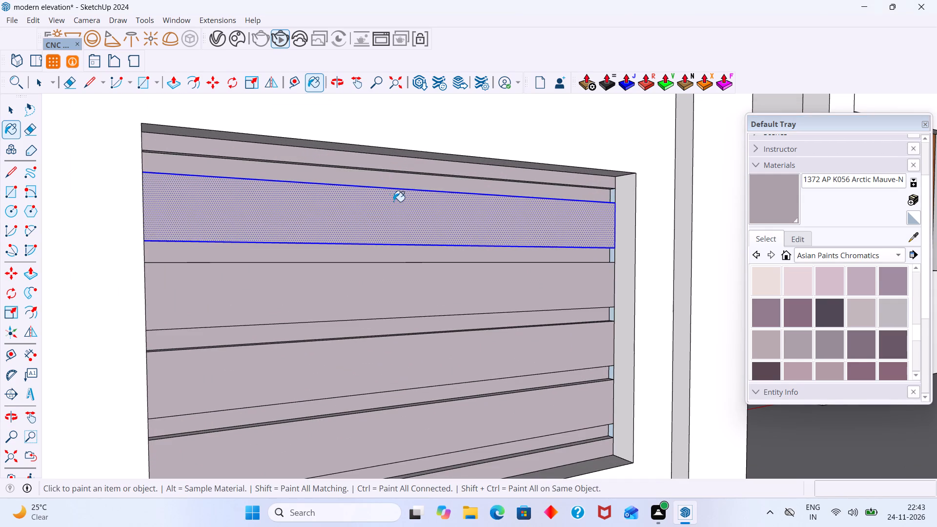
pyautogui.moveTo(394, 207); pyautogui.dragTo(363, 203, button='middle')
pyautogui.press('space')
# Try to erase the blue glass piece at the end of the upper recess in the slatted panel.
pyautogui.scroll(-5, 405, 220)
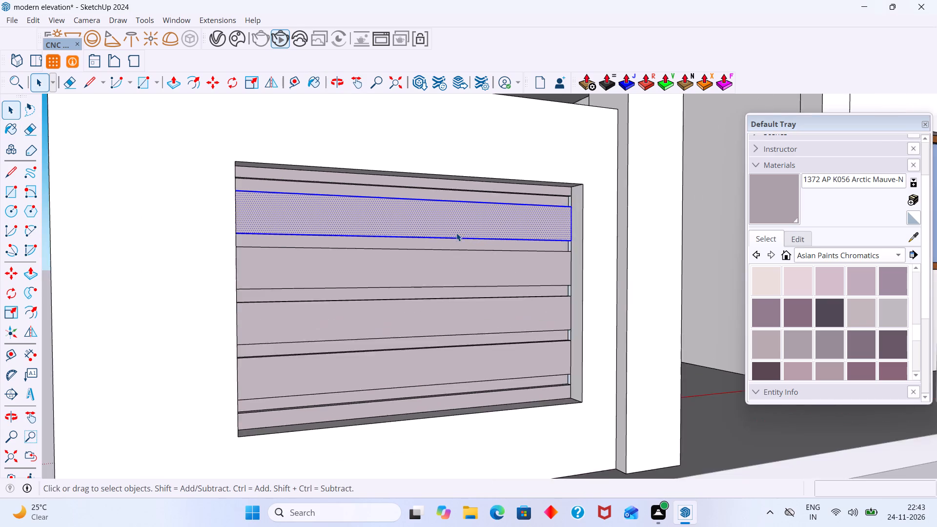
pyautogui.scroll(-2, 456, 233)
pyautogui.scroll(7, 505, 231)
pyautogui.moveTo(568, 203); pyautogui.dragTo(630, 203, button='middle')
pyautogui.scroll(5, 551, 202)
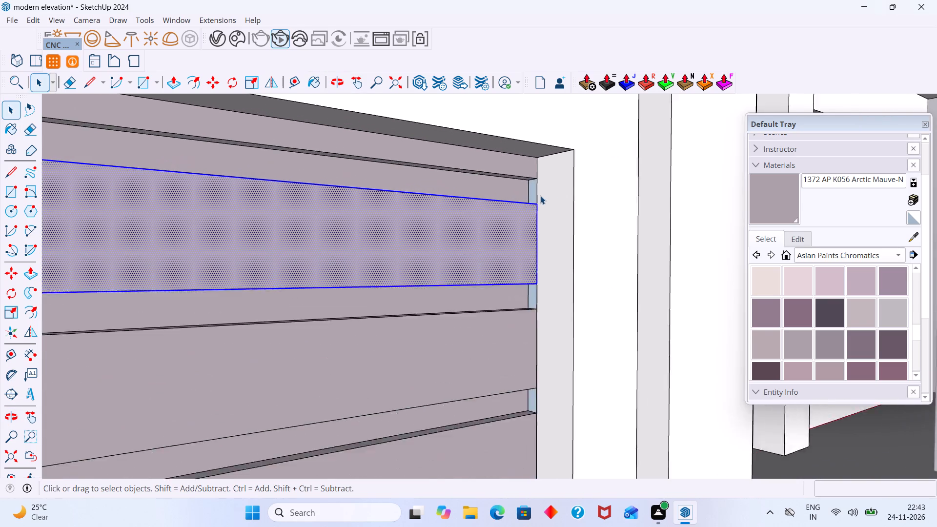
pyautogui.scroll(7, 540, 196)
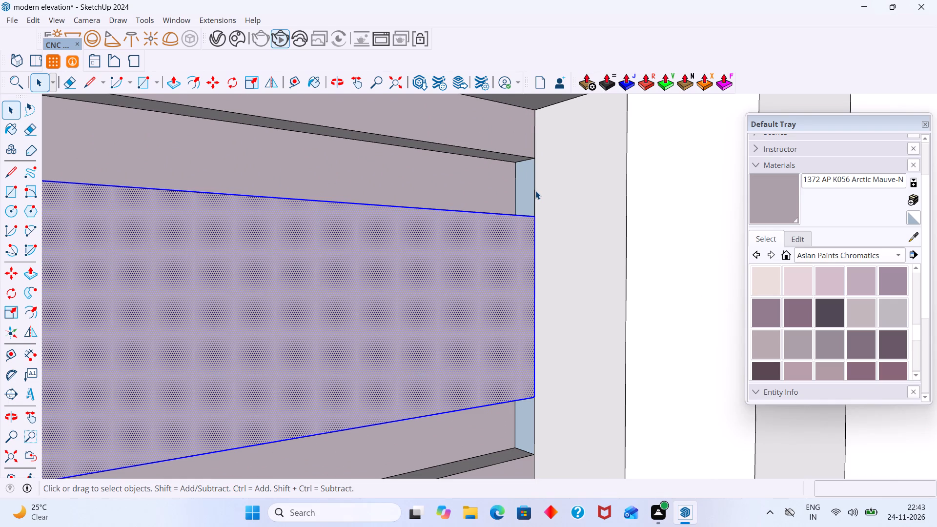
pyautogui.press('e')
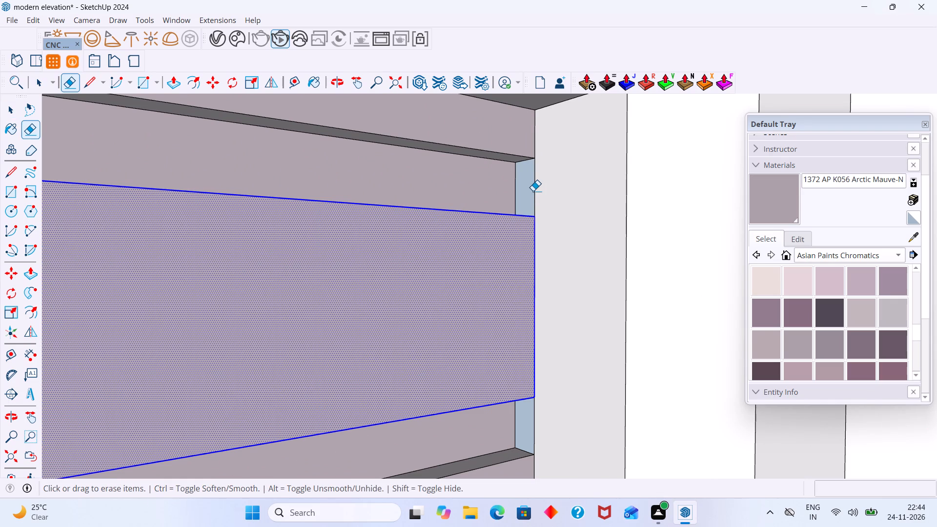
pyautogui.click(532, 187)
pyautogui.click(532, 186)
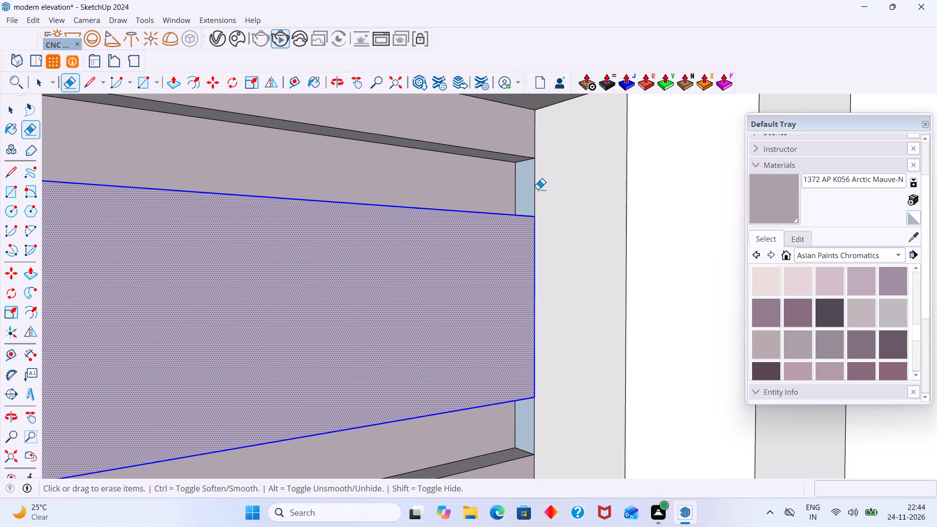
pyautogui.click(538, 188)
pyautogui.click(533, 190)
# Delete the blue glass faces showing at the ends of the recesses between the panel's slats.
pyautogui.press('space')
pyautogui.doubleClick(531, 193)
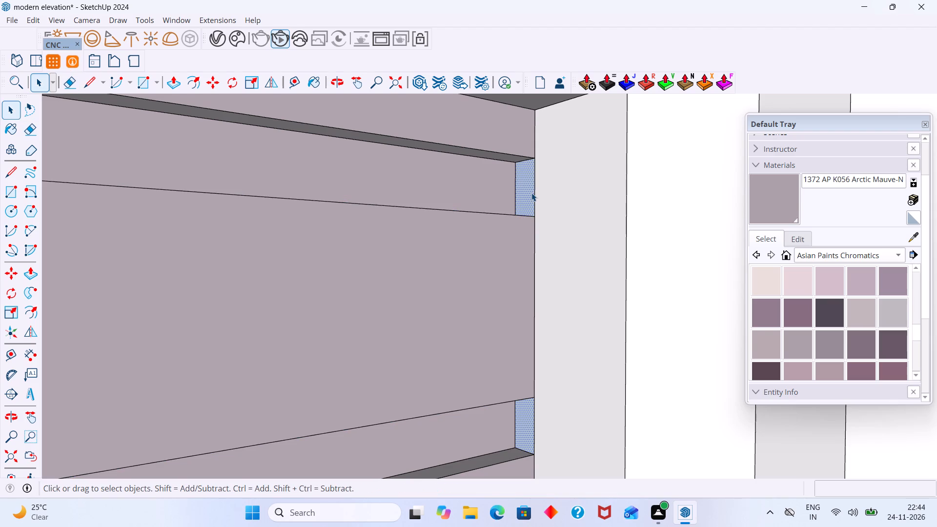
pyautogui.press('Delete')
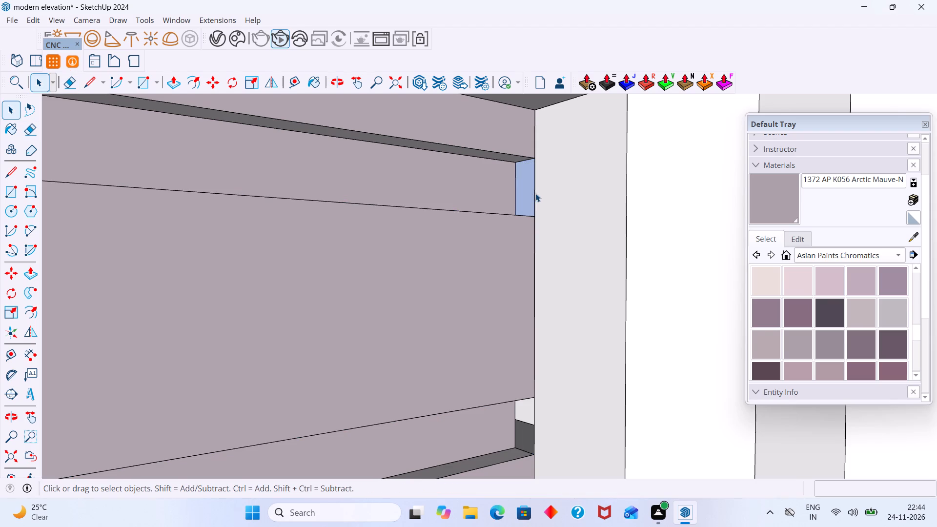
pyautogui.moveTo(534, 216); pyautogui.dragTo(446, 209, button='middle')
pyautogui.moveTo(476, 201); pyautogui.dragTo(483, 205, button='middle')
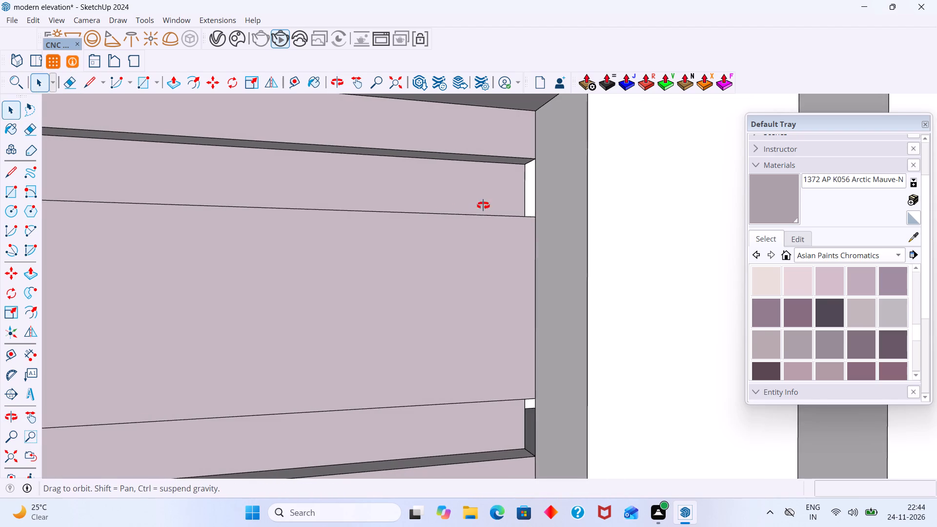
pyautogui.moveTo(483, 205); pyautogui.dragTo(518, 263, button='middle')
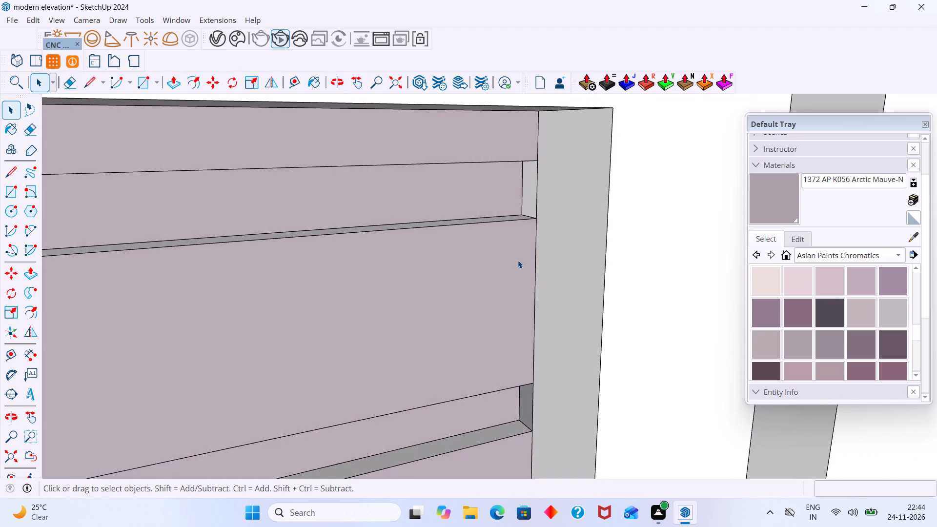
# Undo the last deletion of blue glass in the slatted panel's recesses and leave the boundary wall group.
pyautogui.moveTo(518, 259); pyautogui.dragTo(618, 227, button='middle')
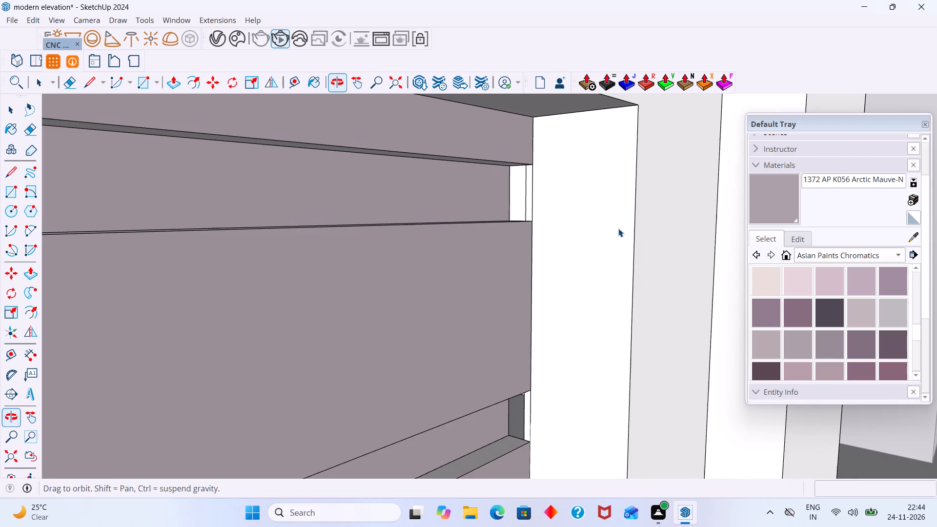
pyautogui.hotkey('ctrl', 'z')
pyautogui.scroll(-19, 589, 217)
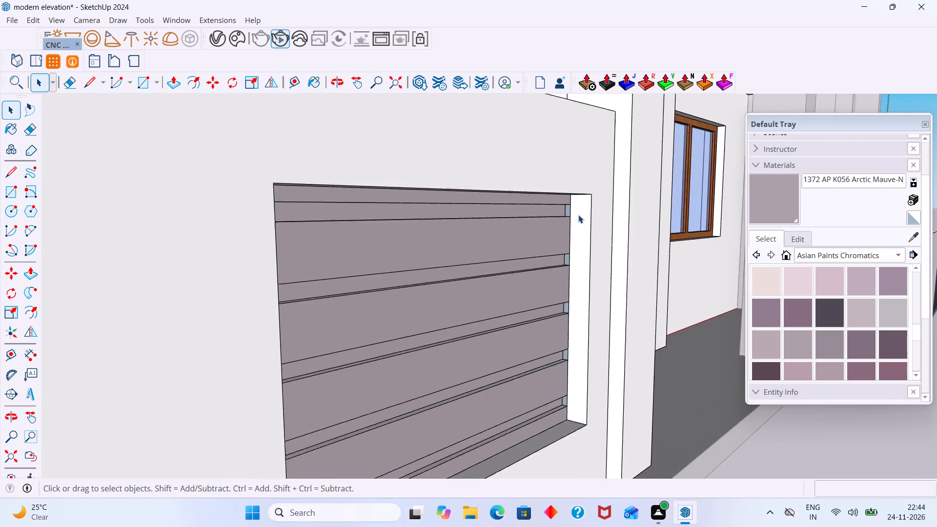
pyautogui.scroll(-2, 578, 215)
pyautogui.moveTo(571, 246); pyautogui.dragTo(494, 245, button='middle')
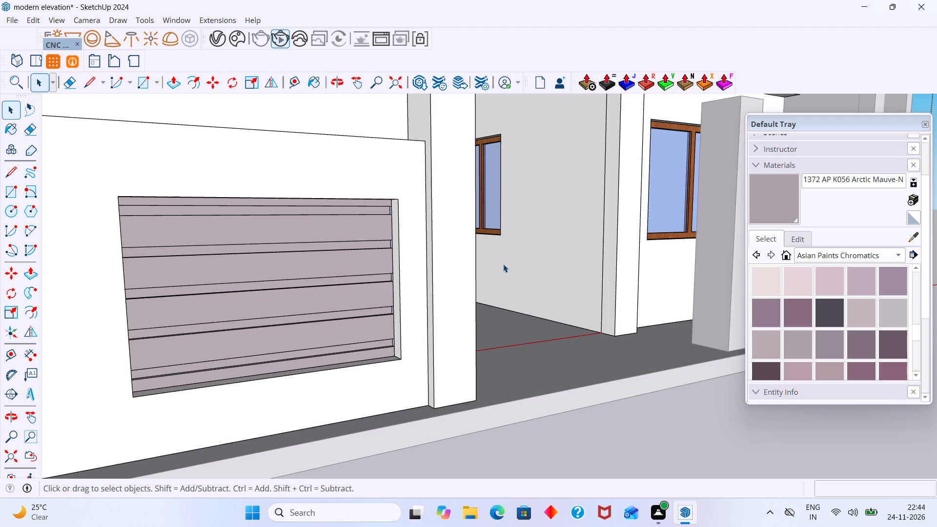
pyautogui.scroll(-13, 455, 256)
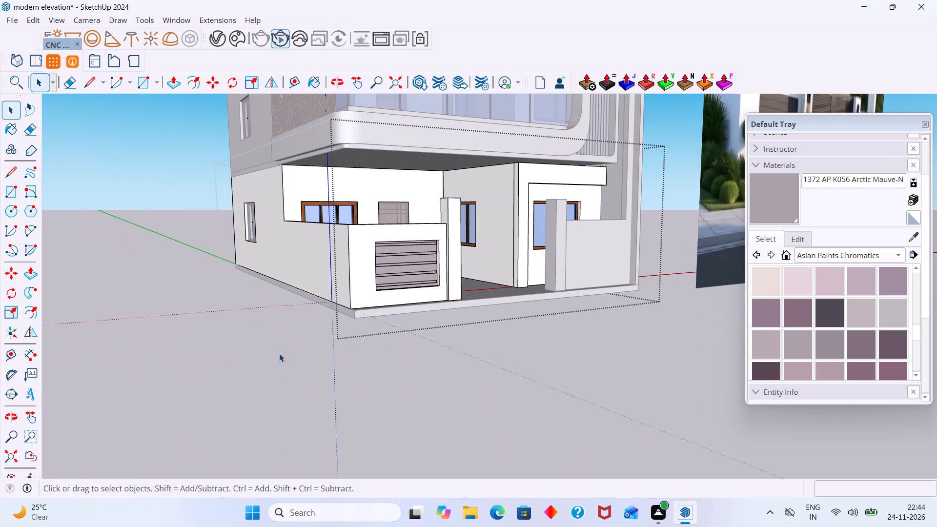
pyautogui.click(274, 352)
# Examine the painted boundary wall panel and front entrance opening against the reference image.
pyautogui.moveTo(335, 292); pyautogui.dragTo(253, 300, button='middle')
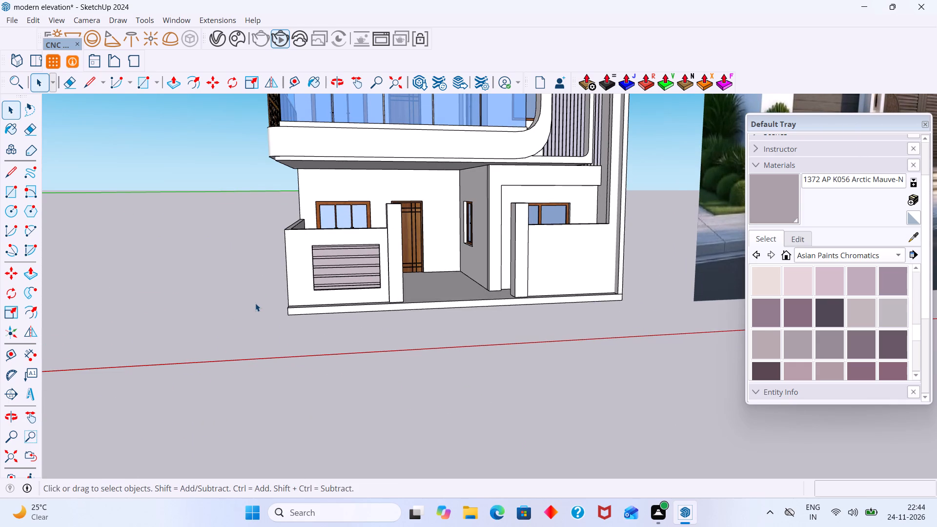
pyautogui.scroll(2, 334, 267)
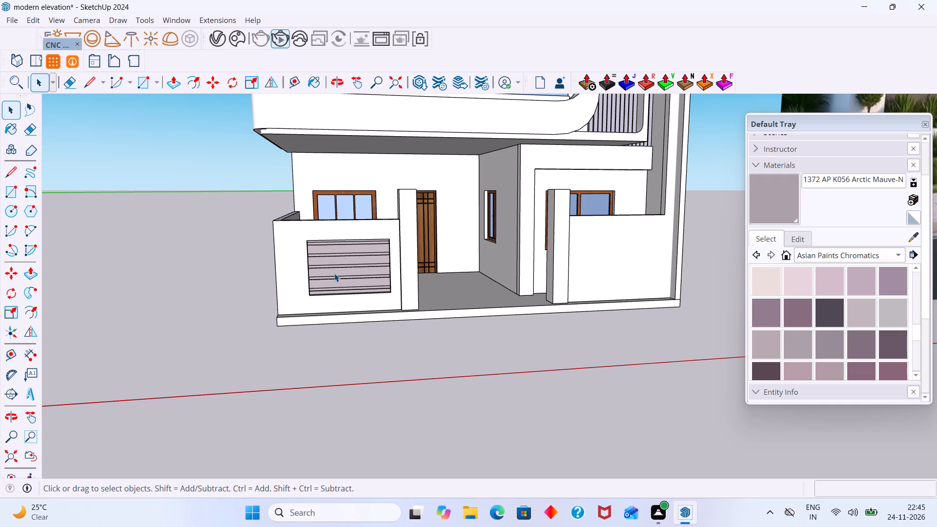
pyautogui.click(209, 324)
pyautogui.scroll(-6, 337, 283)
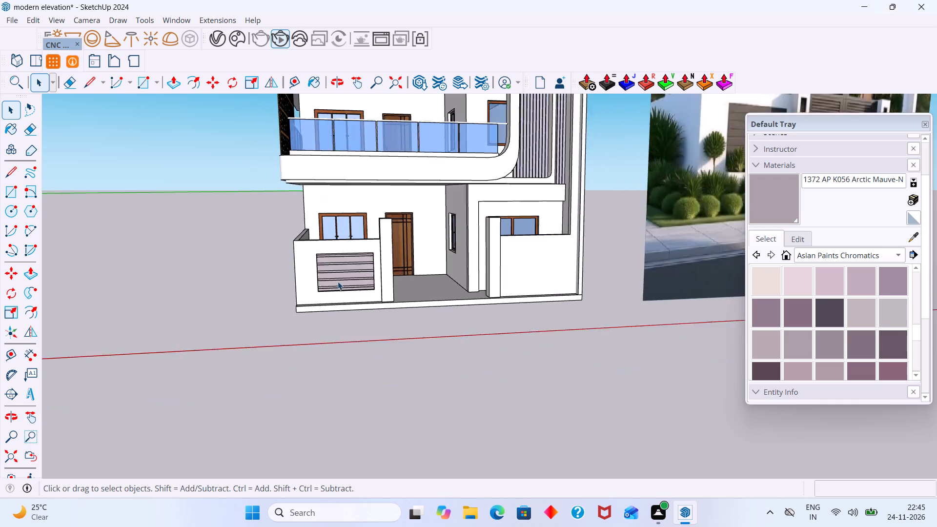
pyautogui.scroll(-5, 338, 282)
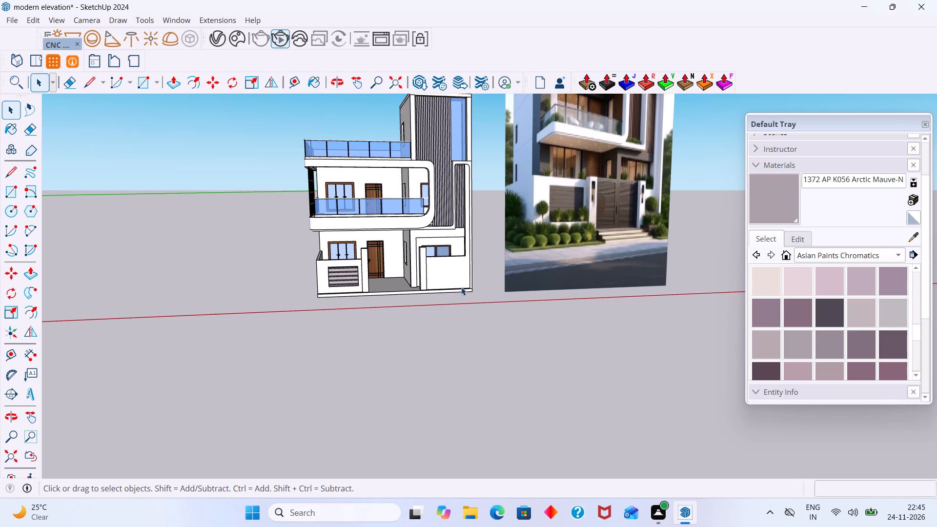
pyautogui.moveTo(370, 291); pyautogui.dragTo(236, 312, button='middle')
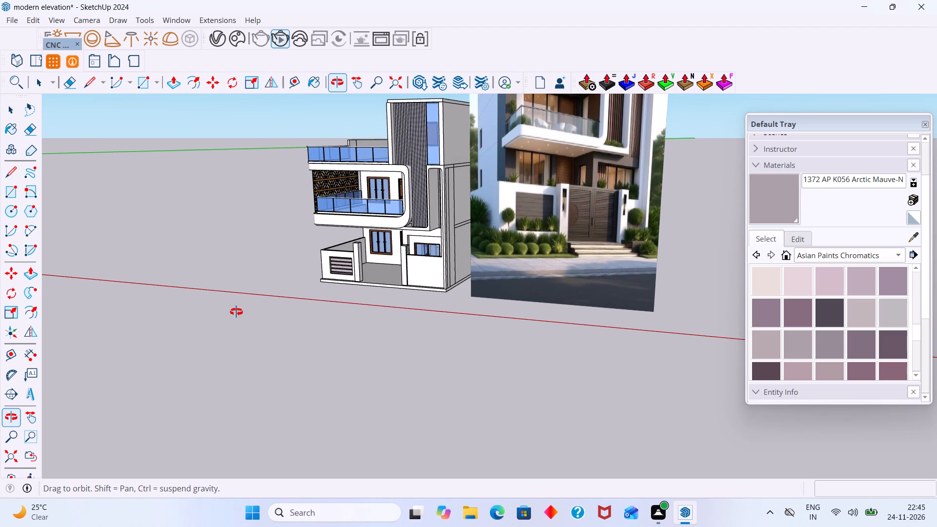
pyautogui.moveTo(236, 312); pyautogui.dragTo(236, 312, button='middle')
pyautogui.moveTo(236, 312); pyautogui.dragTo(271, 318, button='middle')
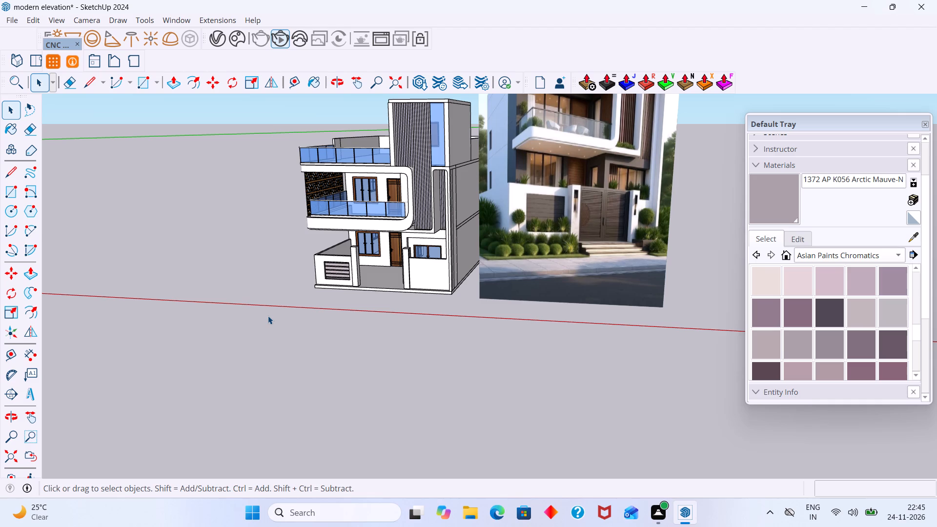
pyautogui.moveTo(259, 311); pyautogui.dragTo(313, 287, button='middle')
pyautogui.scroll(-2, 313, 287)
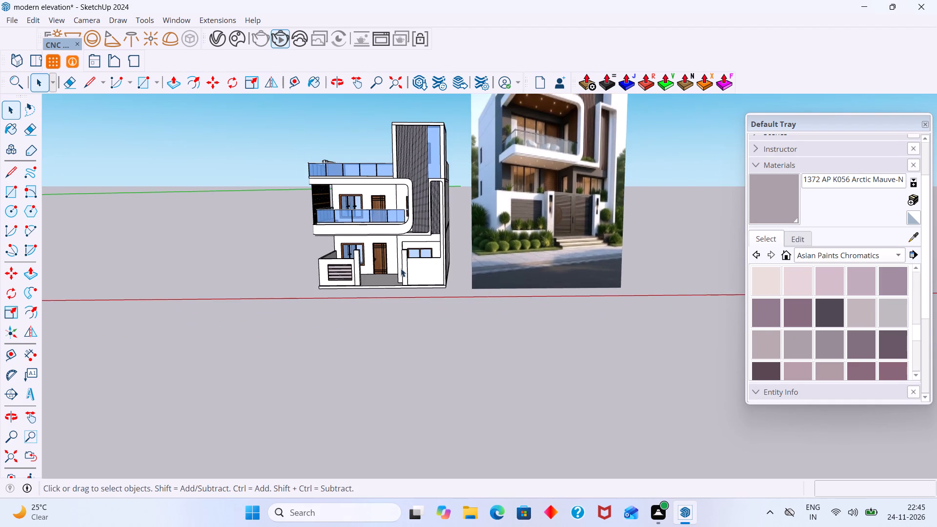
pyautogui.scroll(5, 390, 264)
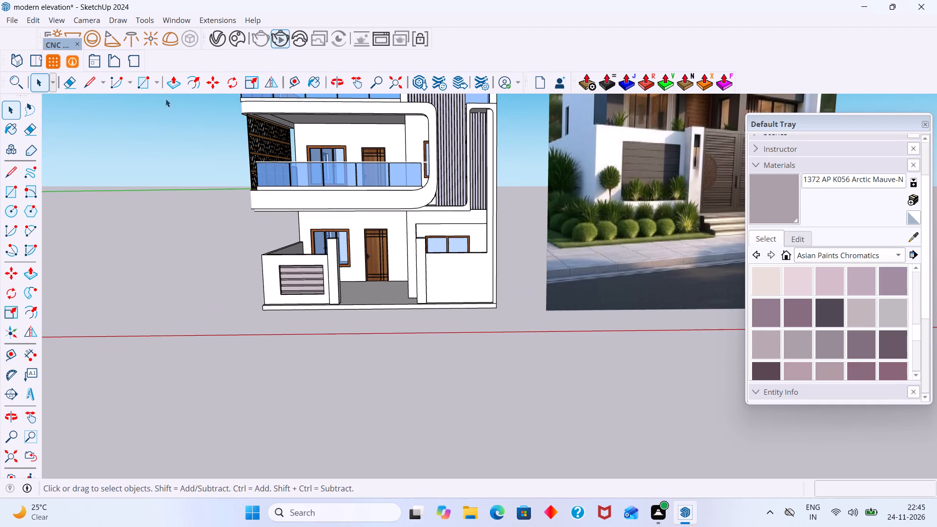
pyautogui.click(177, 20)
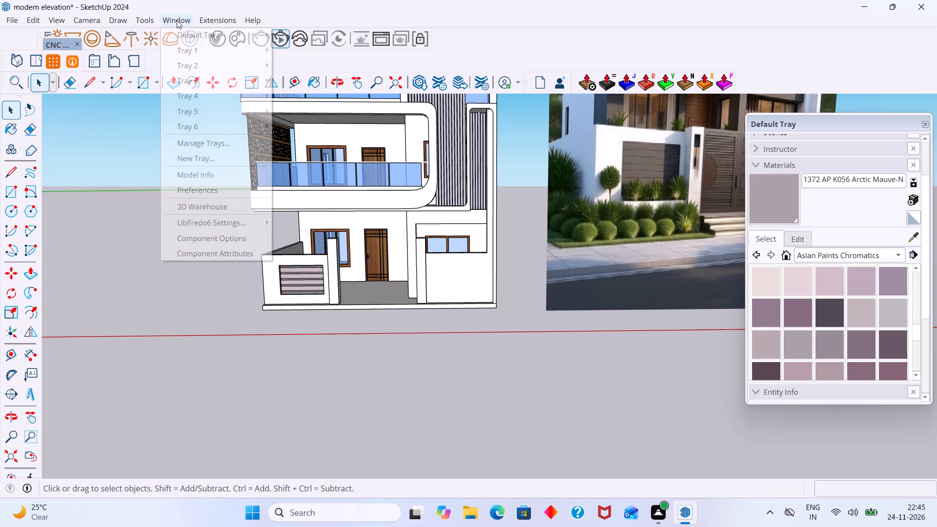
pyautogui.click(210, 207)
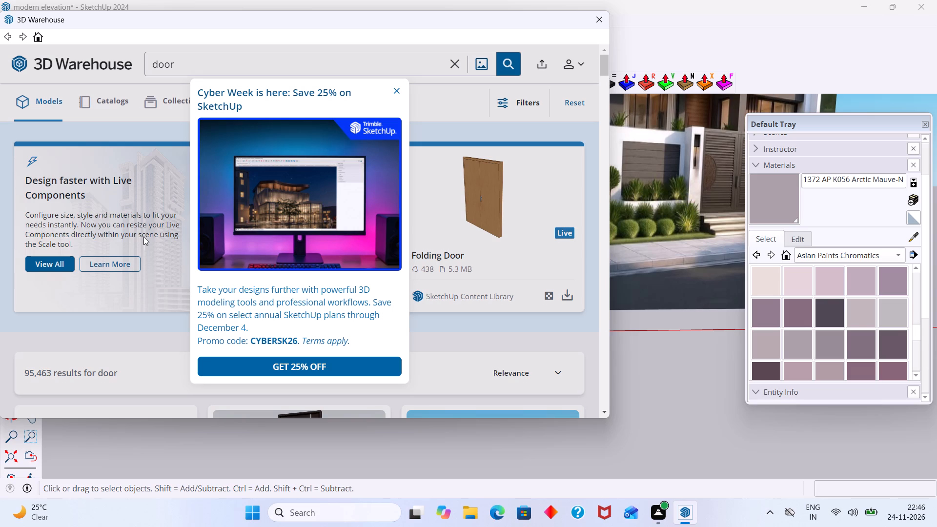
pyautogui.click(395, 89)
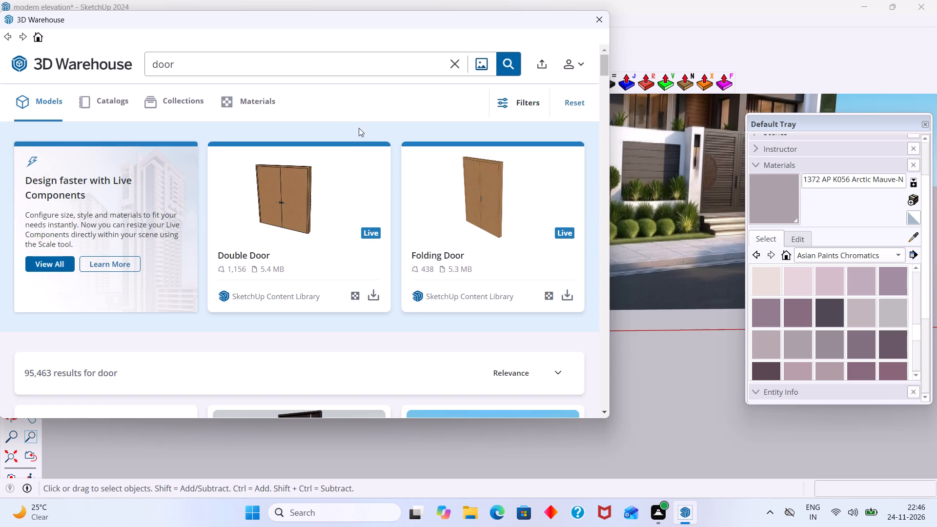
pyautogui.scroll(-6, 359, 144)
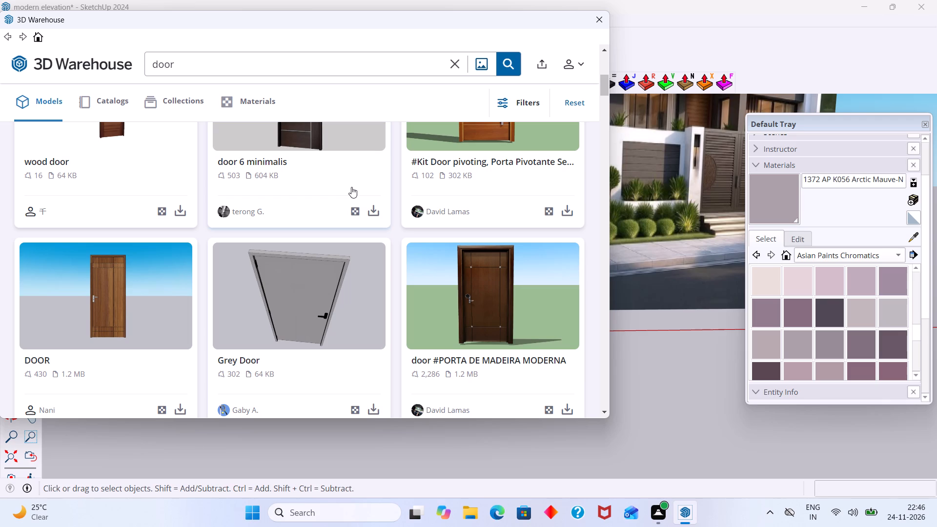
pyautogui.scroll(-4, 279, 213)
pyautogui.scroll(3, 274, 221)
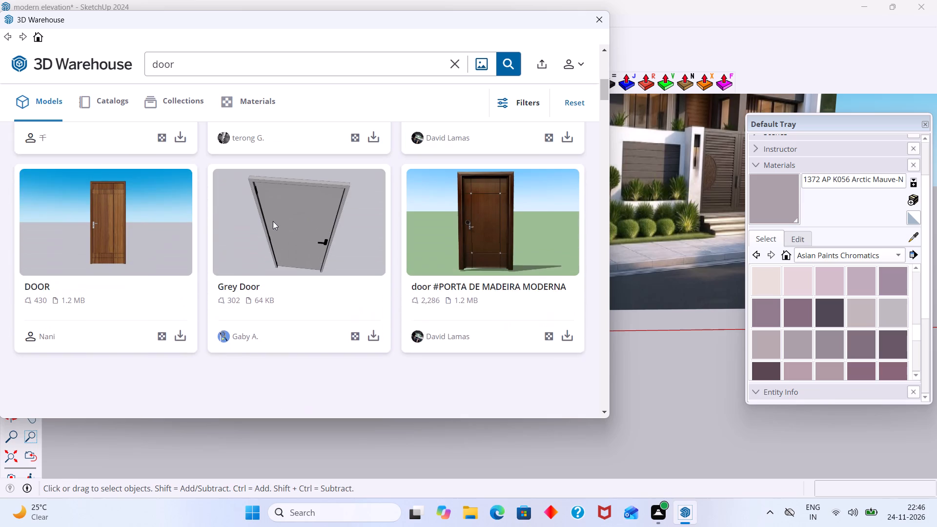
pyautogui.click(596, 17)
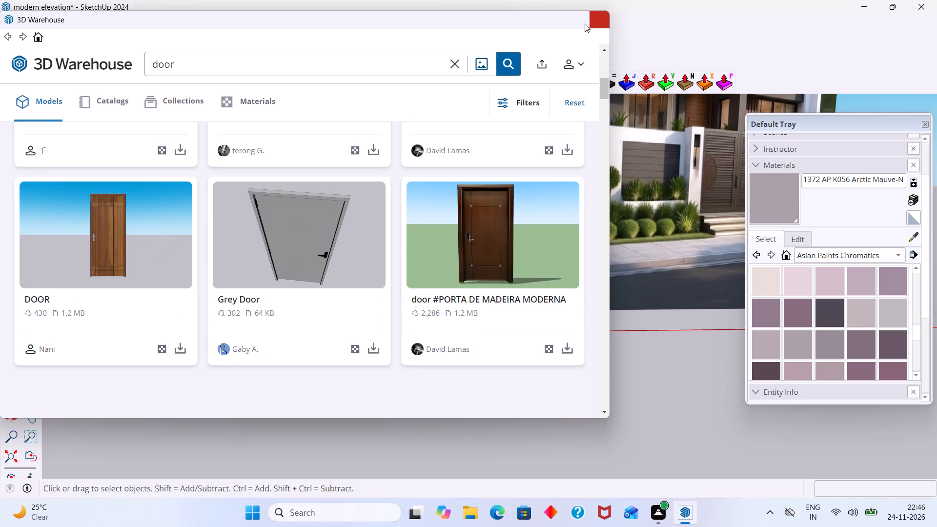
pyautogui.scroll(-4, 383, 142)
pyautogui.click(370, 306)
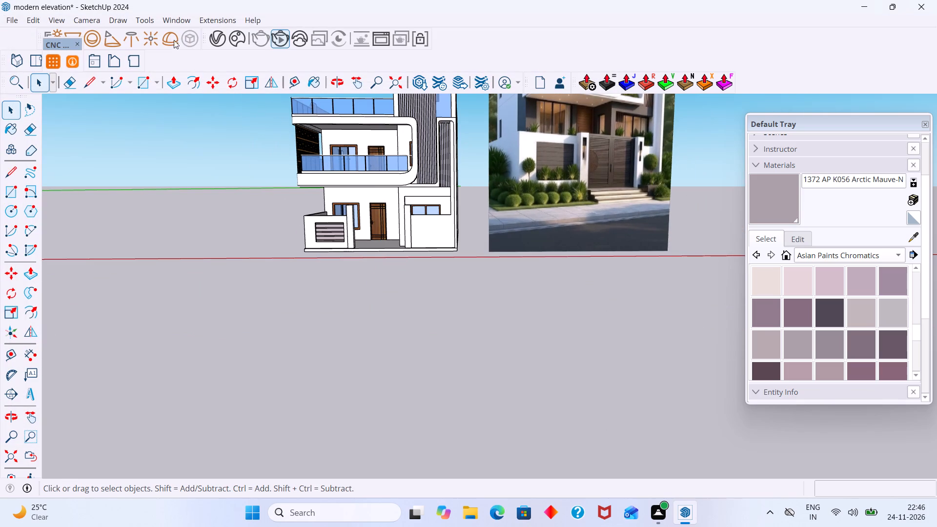
# Search 3D Warehouse for "gate".
pyautogui.click(181, 21)
pyautogui.click(212, 207)
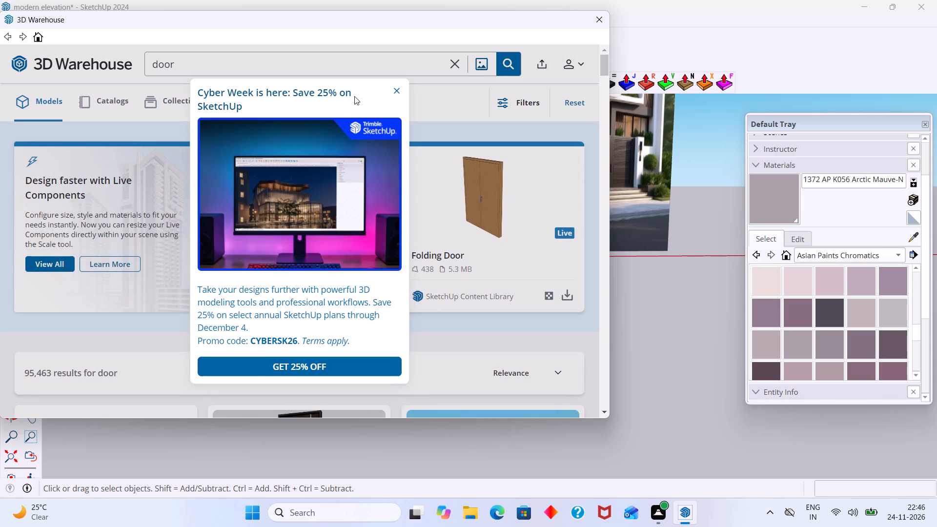
pyautogui.click(394, 87)
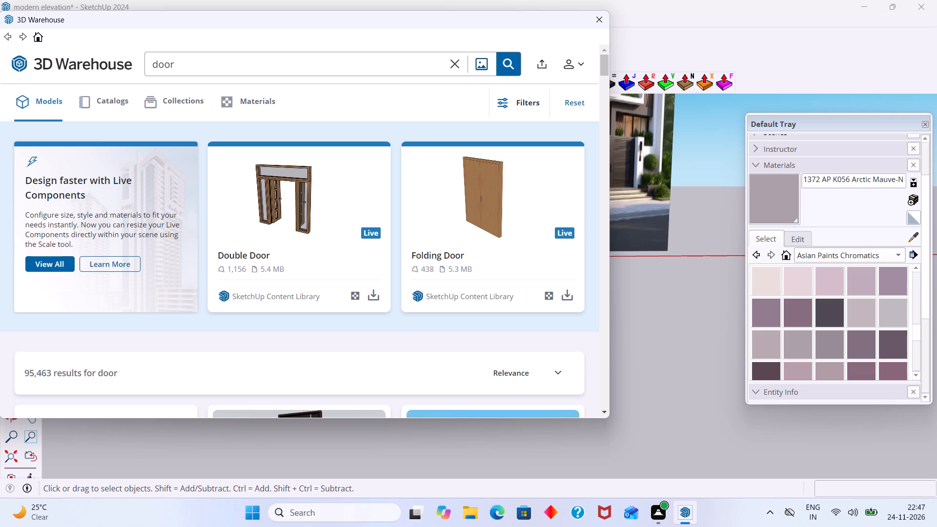
pyautogui.click(382, 66)
pyautogui.press('BackSpace')
pyautogui.press('BackSpace')
pyautogui.press('BackSpace')
pyautogui.press('BackSpace')
pyautogui.press('BackSpace')
pyautogui.press('BackSpace')
pyautogui.press('BackSpace')
pyautogui.press('BackSpace')
pyautogui.press('BackSpace')
pyautogui.press('BackSpace')
pyautogui.press('BackSpace')
pyautogui.press('BackSpace')
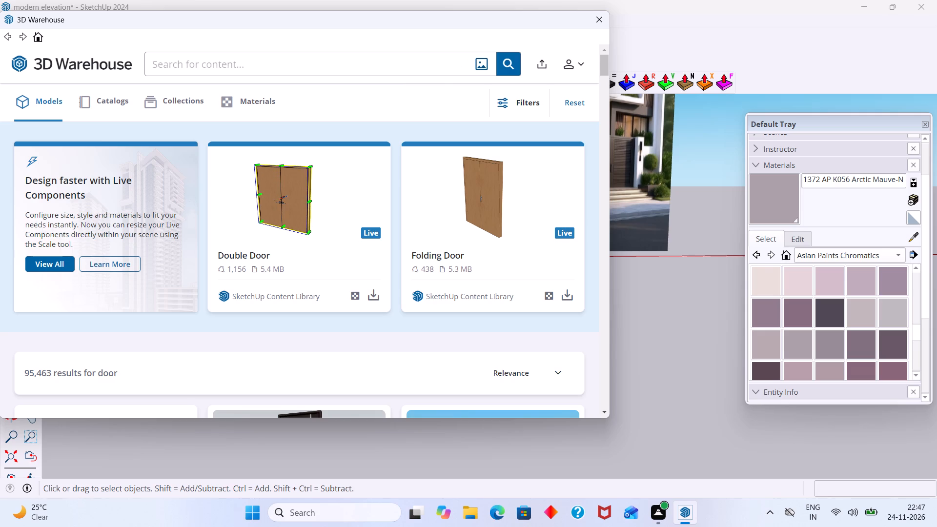
pyautogui.write('gate')
pyautogui.press('Return')
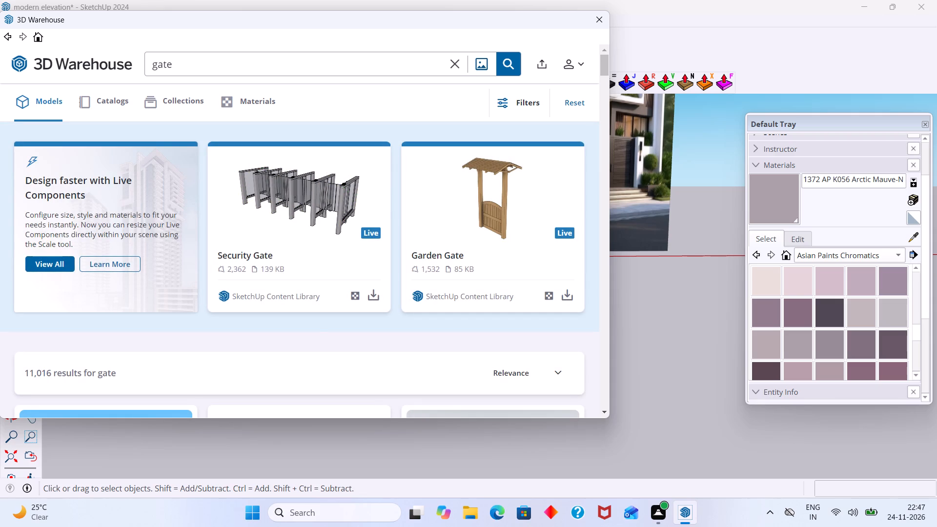
# Load the black slatted "Modern Gate" with the diagonal band into the model and place it in front of the house.
pyautogui.scroll(-4, 383, 211)
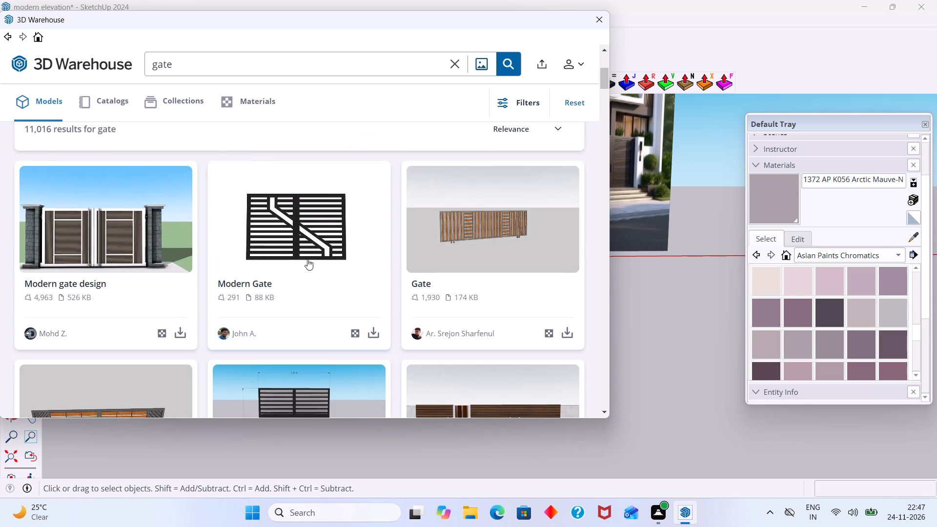
pyautogui.scroll(-2, 306, 259)
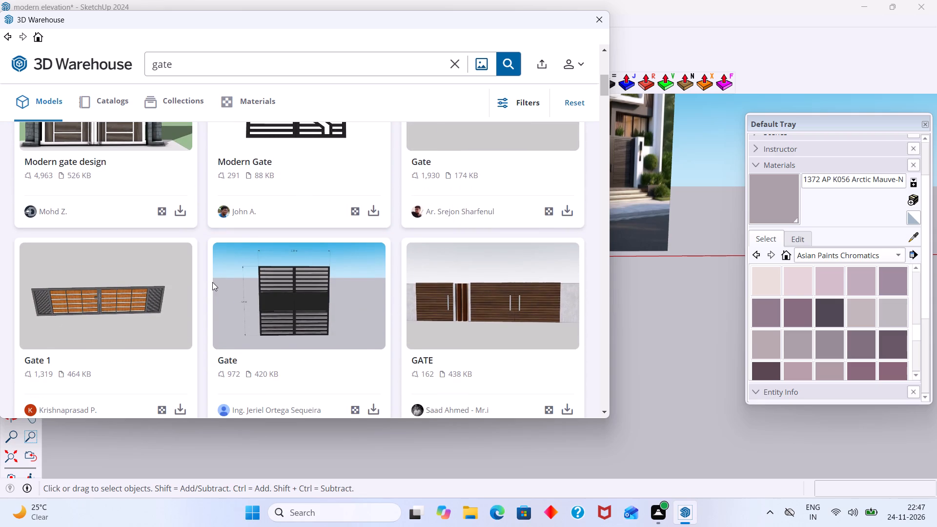
pyautogui.scroll(2, 236, 272)
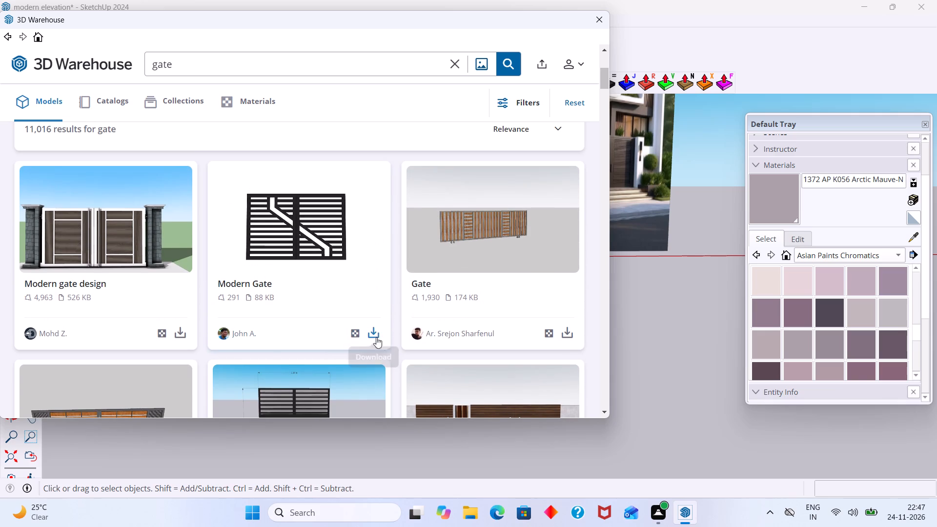
pyautogui.click(375, 332)
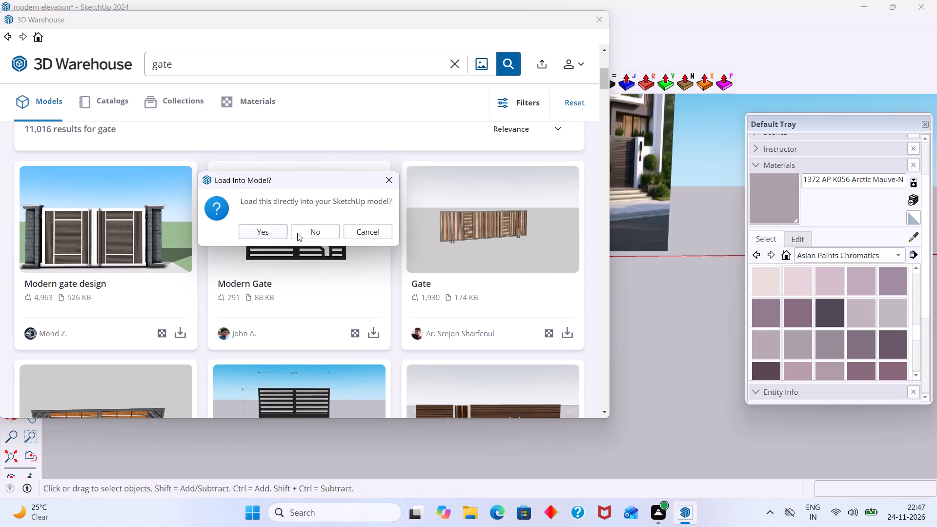
pyautogui.click(276, 236)
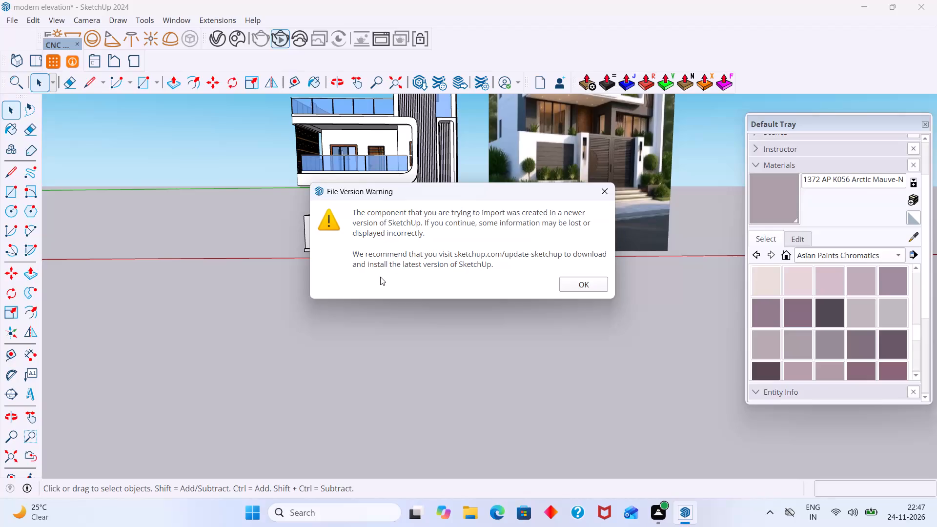
pyautogui.click(583, 281)
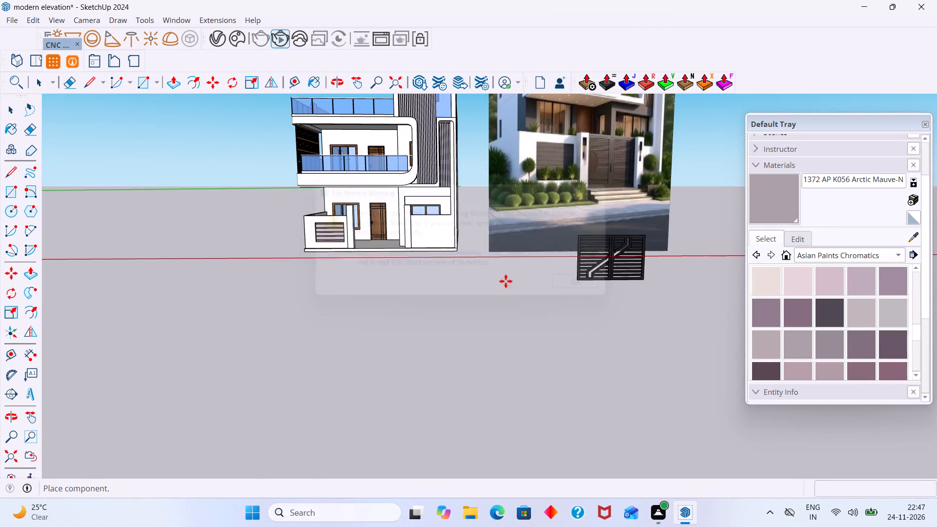
pyautogui.scroll(13, 364, 262)
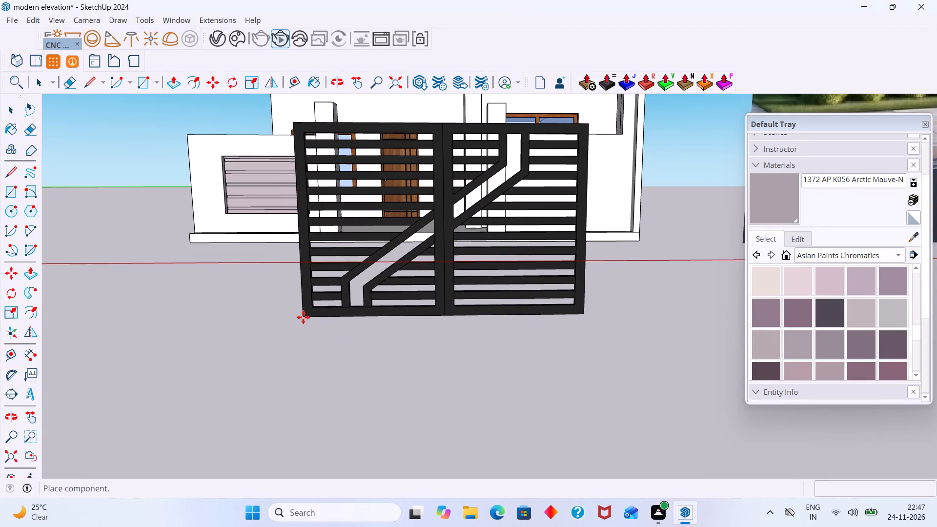
pyautogui.click(303, 317)
# Move the black slatted gate by its lower corner onto the base of the entrance opening, against the pillar beside the slatted panel.
pyautogui.moveTo(276, 336); pyautogui.dragTo(364, 346, button='middle')
pyautogui.scroll(10, 639, 378)
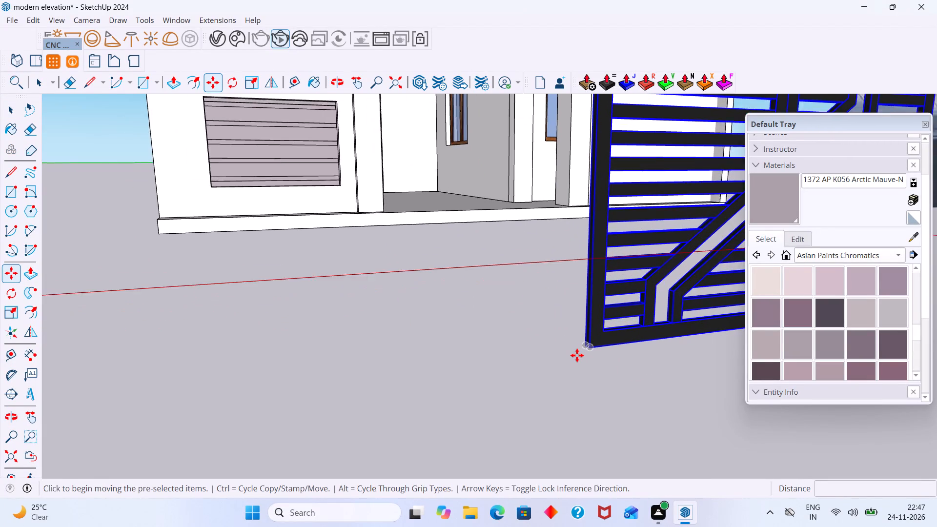
pyautogui.scroll(4, 577, 355)
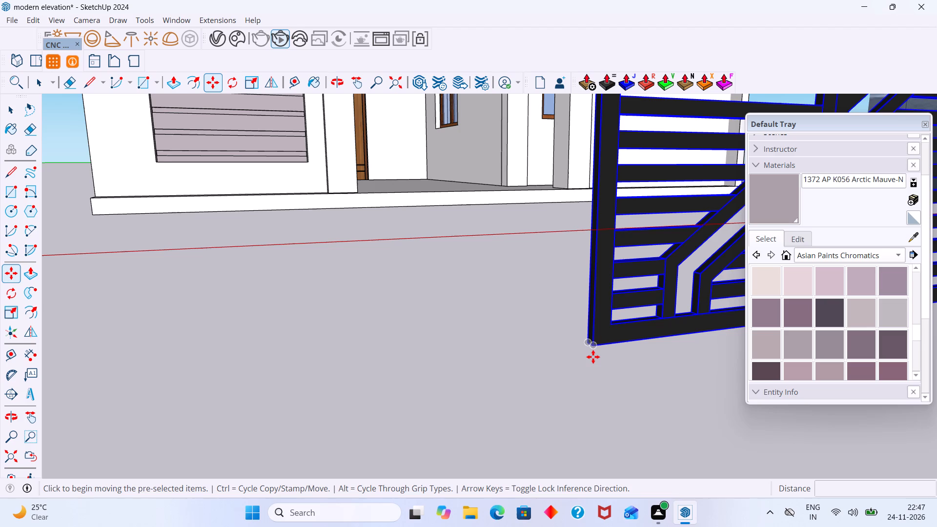
pyautogui.scroll(13, 611, 356)
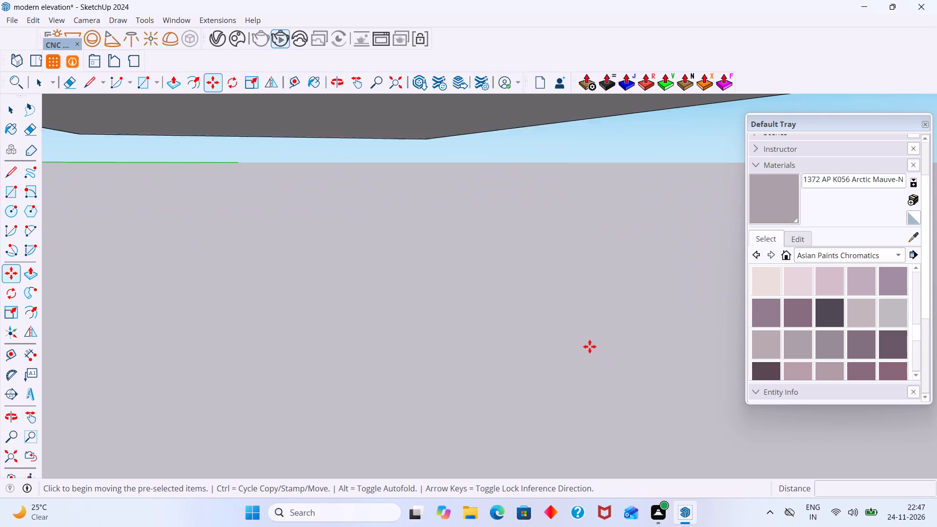
pyautogui.scroll(3, 590, 346)
pyautogui.scroll(-5, 581, 333)
pyautogui.scroll(2, 562, 319)
pyautogui.scroll(-2, 559, 299)
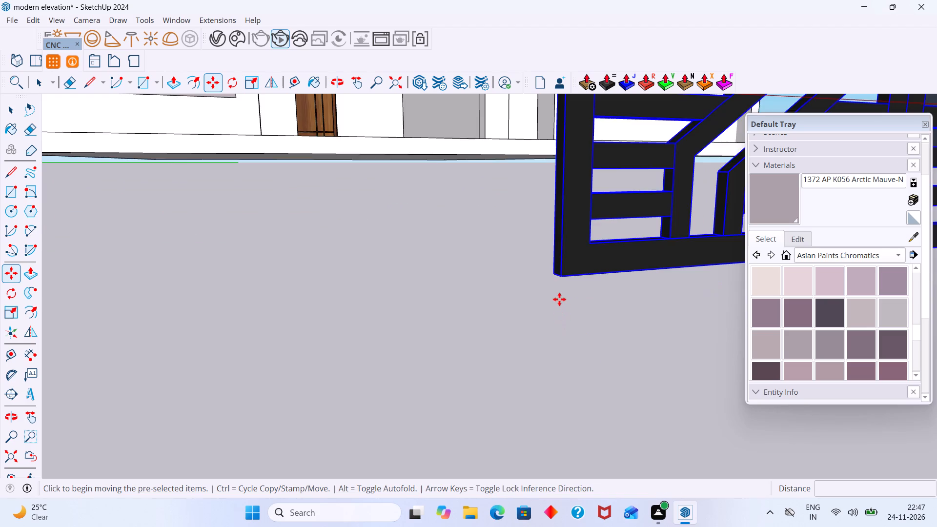
pyautogui.scroll(2, 553, 278)
pyautogui.scroll(-1, 553, 274)
pyautogui.moveTo(553, 274); pyautogui.dragTo(557, 287, button='middle')
pyautogui.moveTo(557, 287); pyautogui.dragTo(538, 256, button='middle')
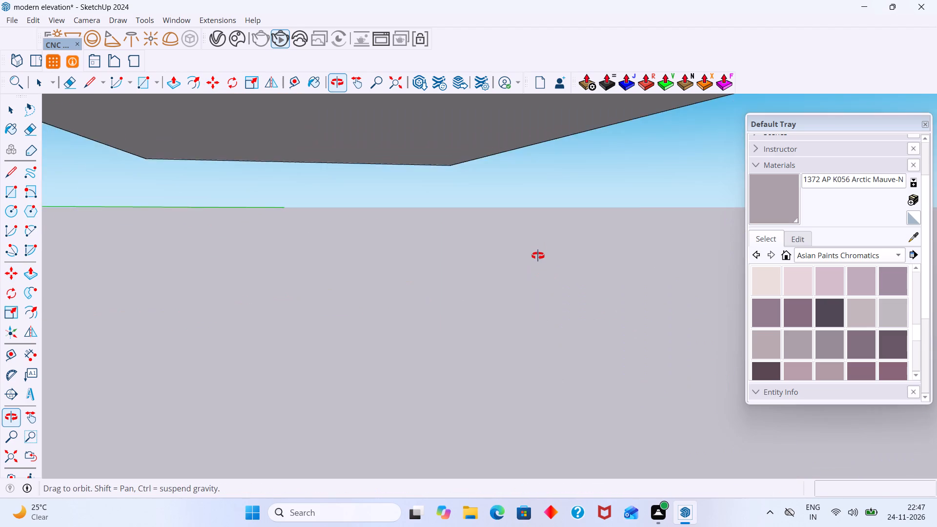
pyautogui.moveTo(538, 256); pyautogui.dragTo(546, 274, button='middle')
pyautogui.moveTo(522, 282); pyautogui.dragTo(526, 282, button='middle')
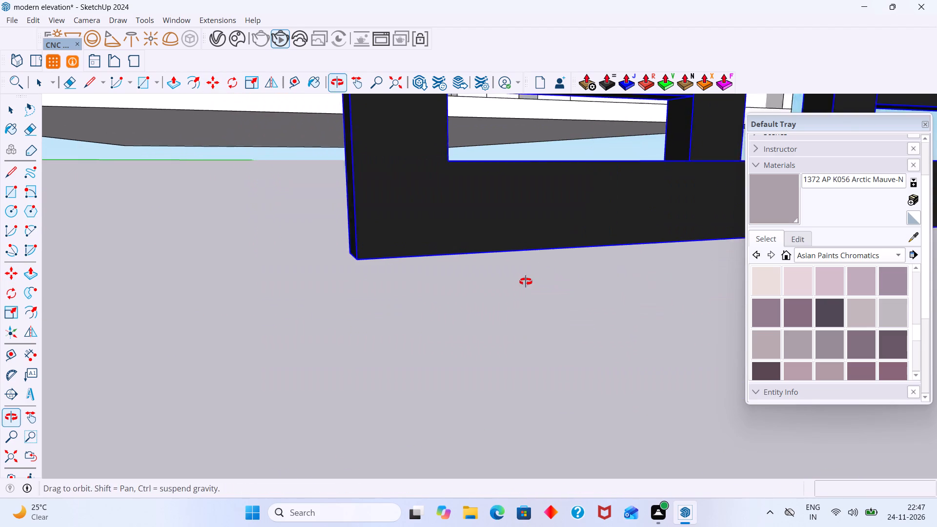
pyautogui.moveTo(526, 282); pyautogui.dragTo(528, 284, button='middle')
pyautogui.scroll(2, 512, 303)
pyautogui.scroll(-2, 505, 297)
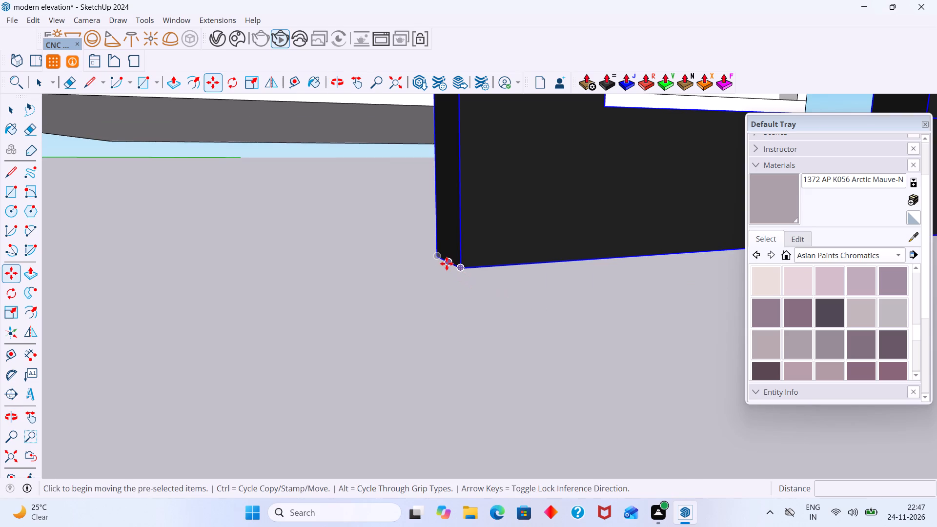
pyautogui.click(446, 262)
pyautogui.scroll(-20, 398, 224)
pyautogui.scroll(-2, 398, 224)
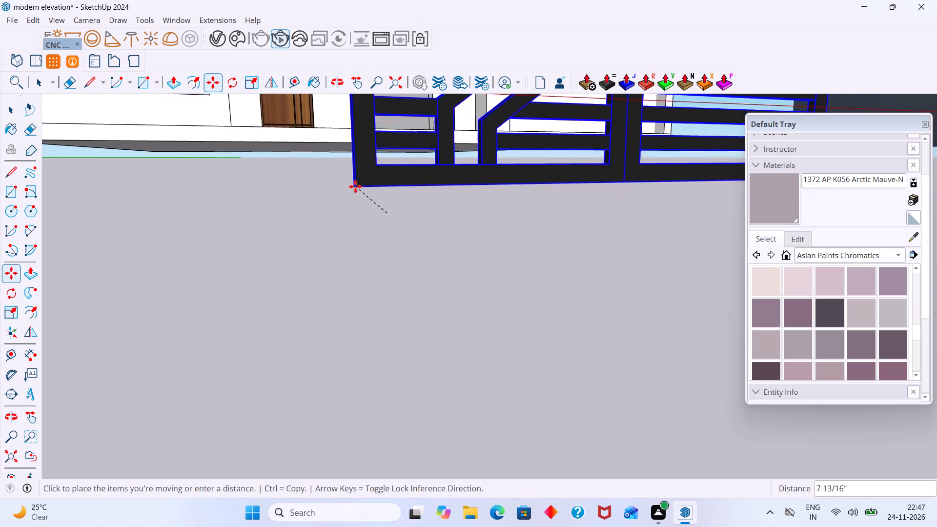
pyautogui.scroll(-16, 355, 186)
pyautogui.moveTo(327, 176); pyautogui.dragTo(270, 238, button='middle')
pyautogui.scroll(2, 300, 173)
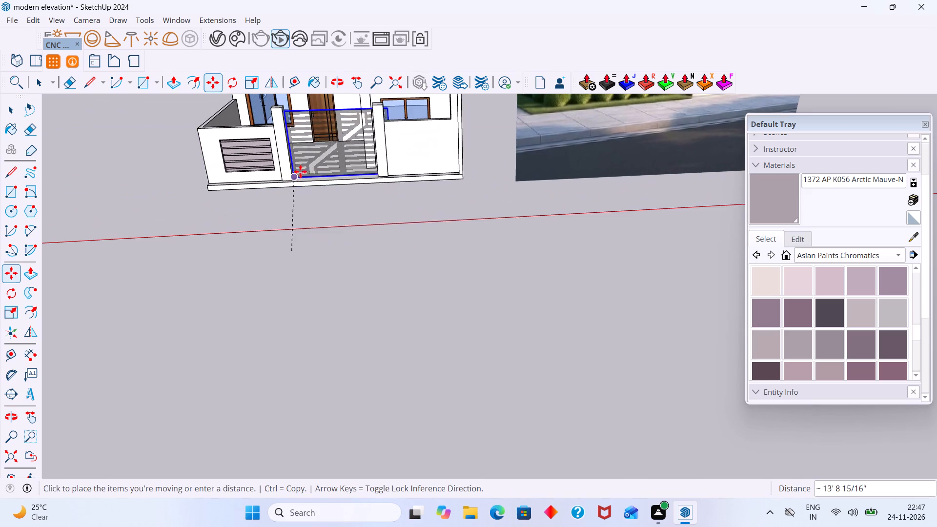
pyautogui.scroll(20, 300, 171)
pyautogui.scroll(12, 300, 171)
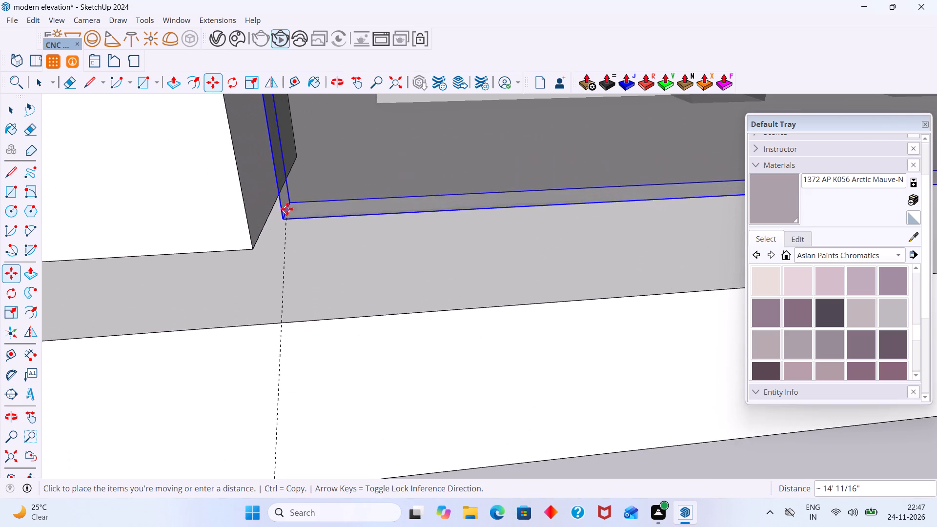
pyautogui.click(279, 191)
pyautogui.scroll(-7, 315, 213)
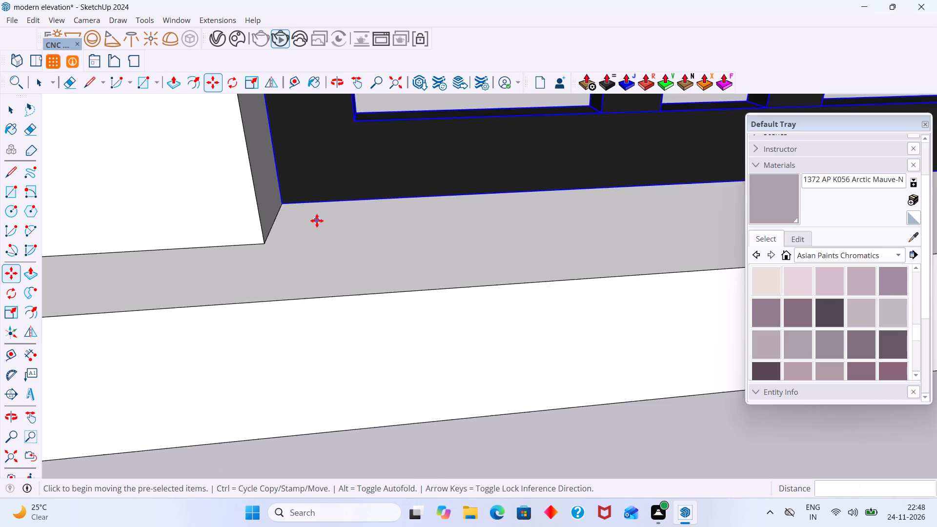
pyautogui.scroll(-20, 317, 221)
pyautogui.scroll(-11, 317, 221)
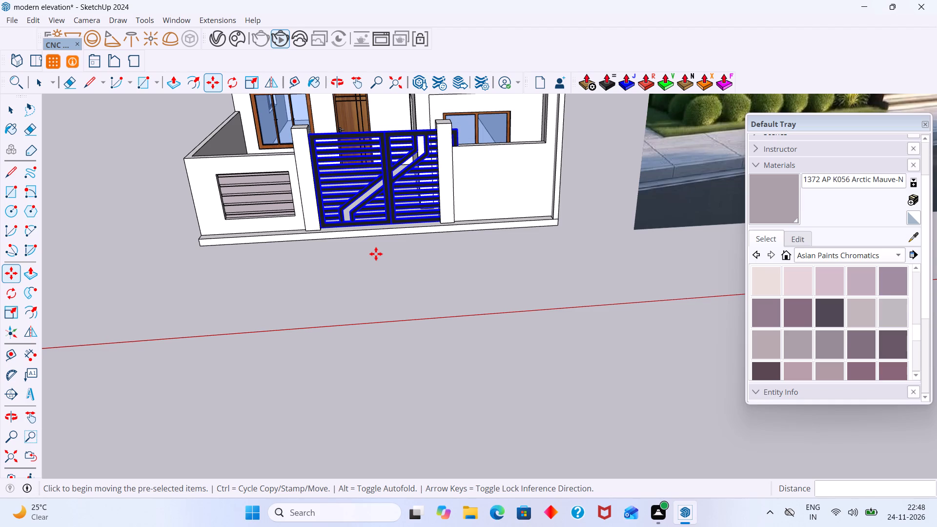
pyautogui.scroll(-3, 376, 254)
pyautogui.press('space')
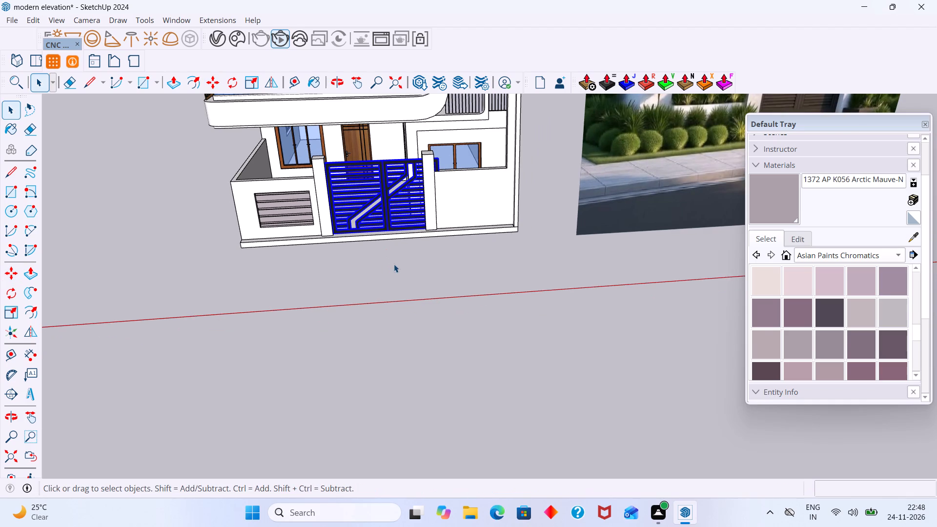
pyautogui.click(396, 262)
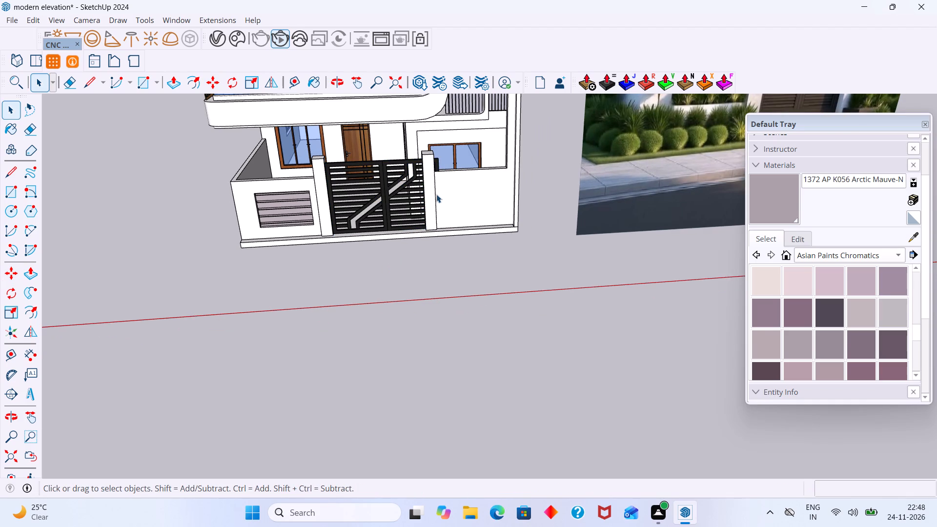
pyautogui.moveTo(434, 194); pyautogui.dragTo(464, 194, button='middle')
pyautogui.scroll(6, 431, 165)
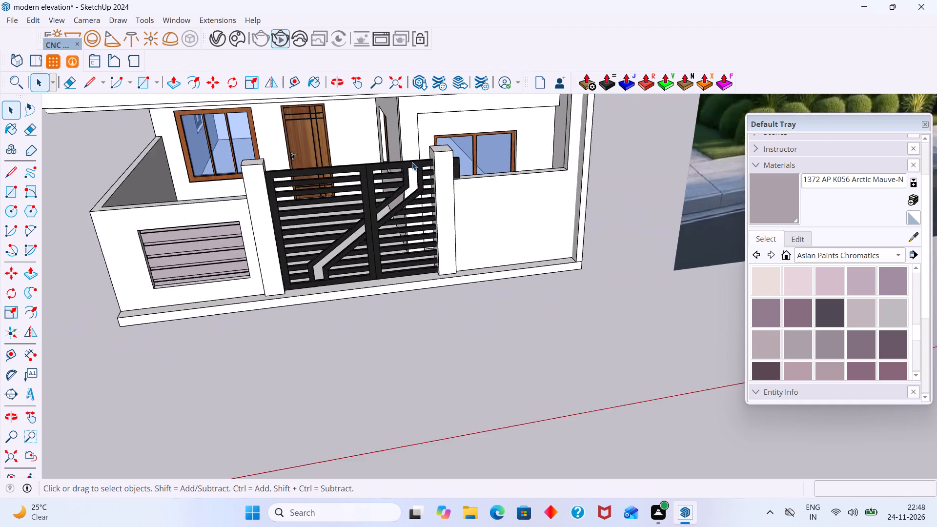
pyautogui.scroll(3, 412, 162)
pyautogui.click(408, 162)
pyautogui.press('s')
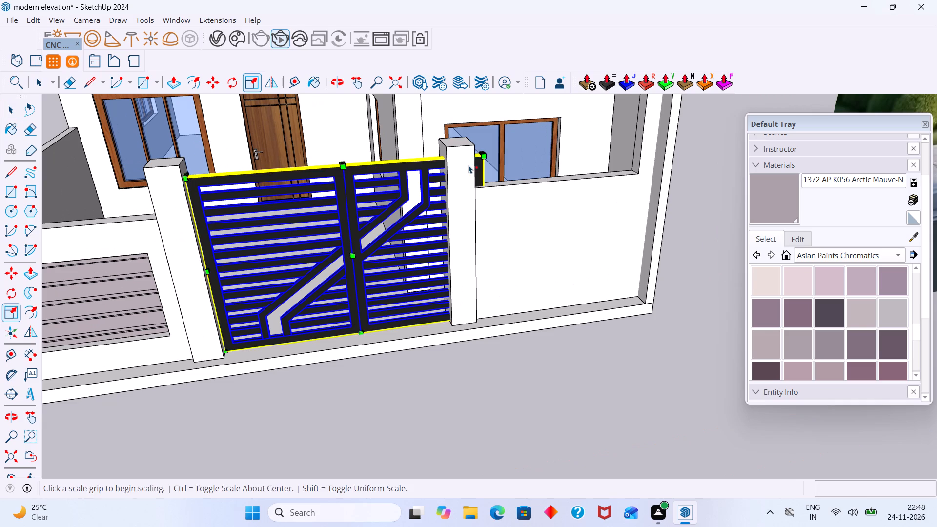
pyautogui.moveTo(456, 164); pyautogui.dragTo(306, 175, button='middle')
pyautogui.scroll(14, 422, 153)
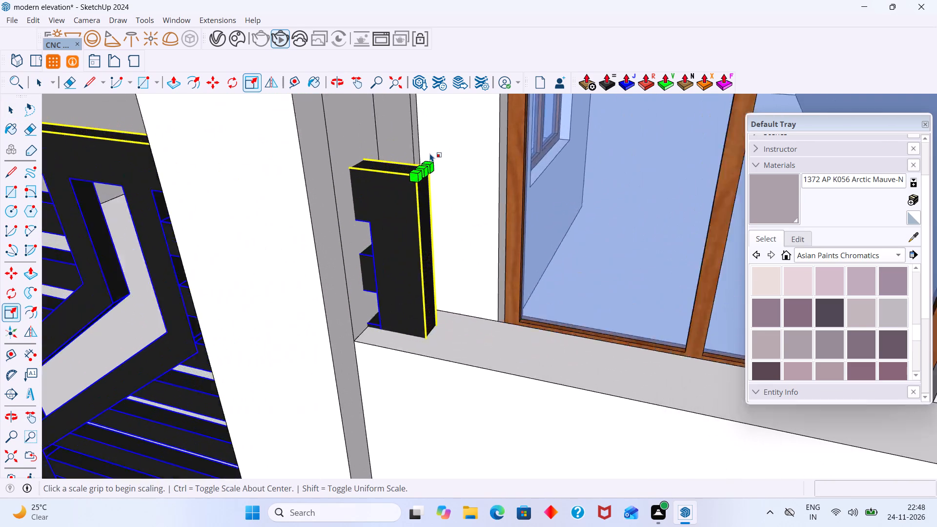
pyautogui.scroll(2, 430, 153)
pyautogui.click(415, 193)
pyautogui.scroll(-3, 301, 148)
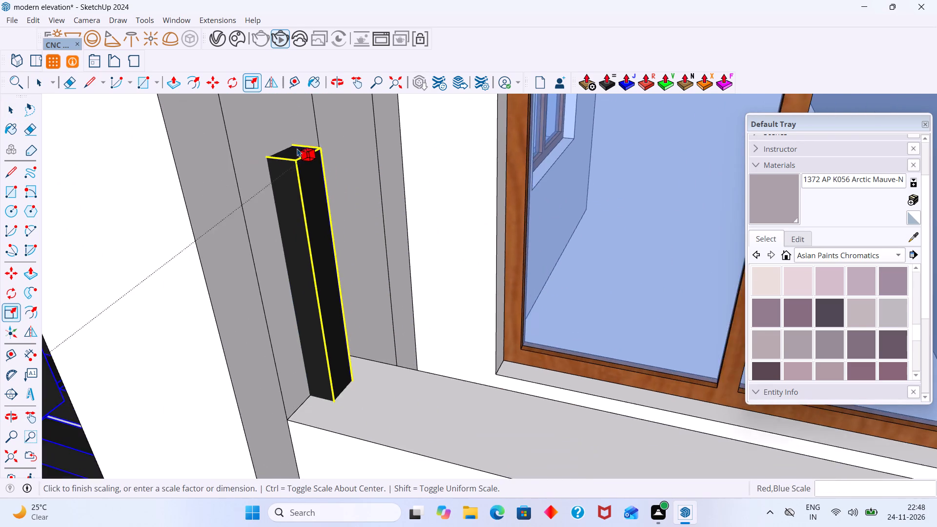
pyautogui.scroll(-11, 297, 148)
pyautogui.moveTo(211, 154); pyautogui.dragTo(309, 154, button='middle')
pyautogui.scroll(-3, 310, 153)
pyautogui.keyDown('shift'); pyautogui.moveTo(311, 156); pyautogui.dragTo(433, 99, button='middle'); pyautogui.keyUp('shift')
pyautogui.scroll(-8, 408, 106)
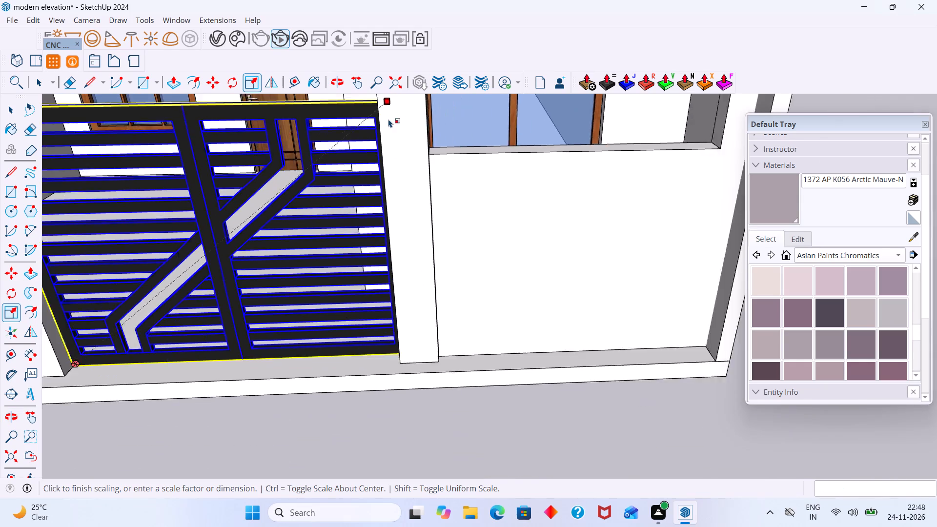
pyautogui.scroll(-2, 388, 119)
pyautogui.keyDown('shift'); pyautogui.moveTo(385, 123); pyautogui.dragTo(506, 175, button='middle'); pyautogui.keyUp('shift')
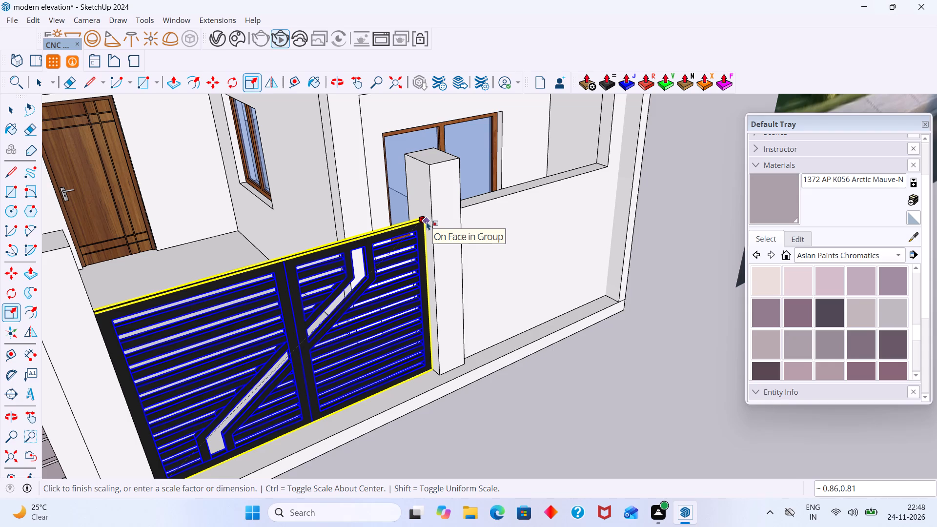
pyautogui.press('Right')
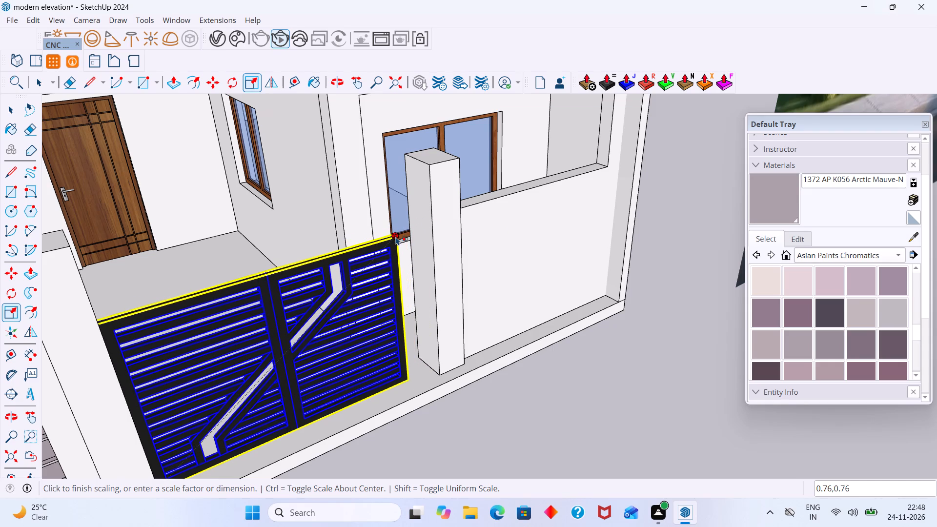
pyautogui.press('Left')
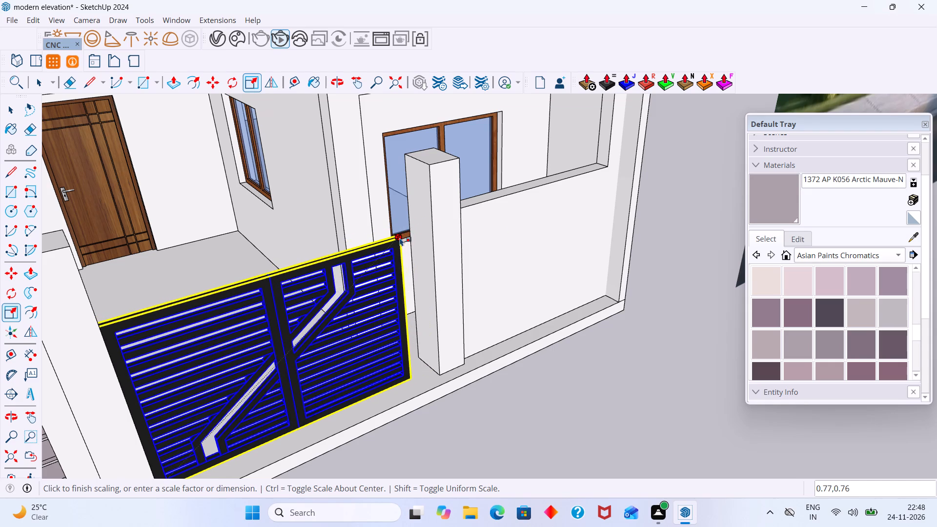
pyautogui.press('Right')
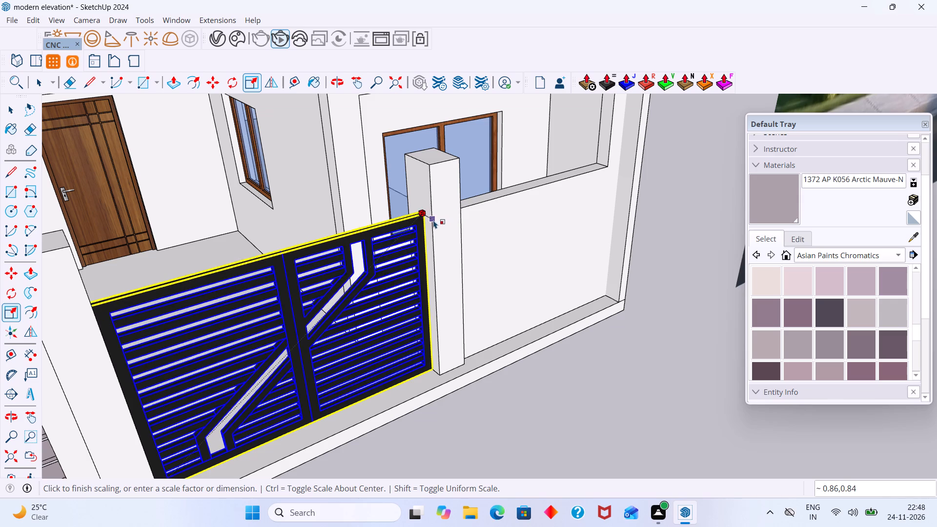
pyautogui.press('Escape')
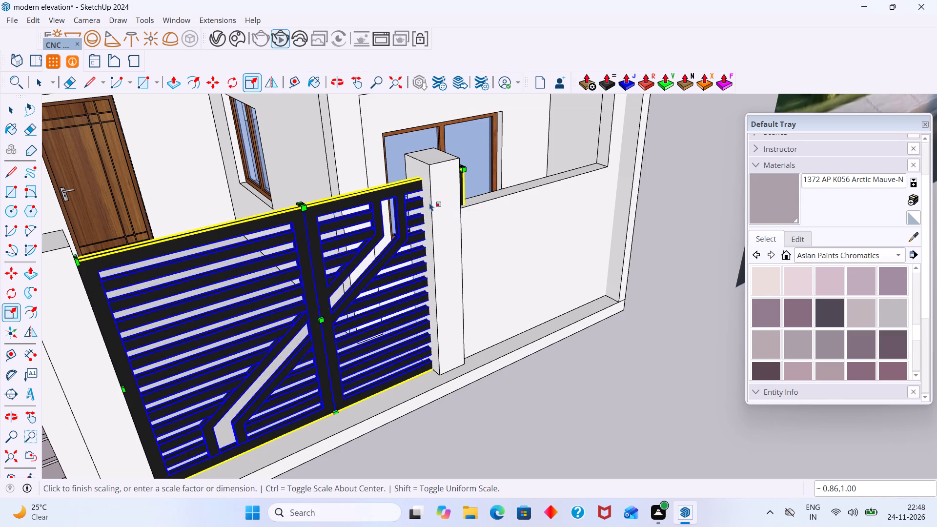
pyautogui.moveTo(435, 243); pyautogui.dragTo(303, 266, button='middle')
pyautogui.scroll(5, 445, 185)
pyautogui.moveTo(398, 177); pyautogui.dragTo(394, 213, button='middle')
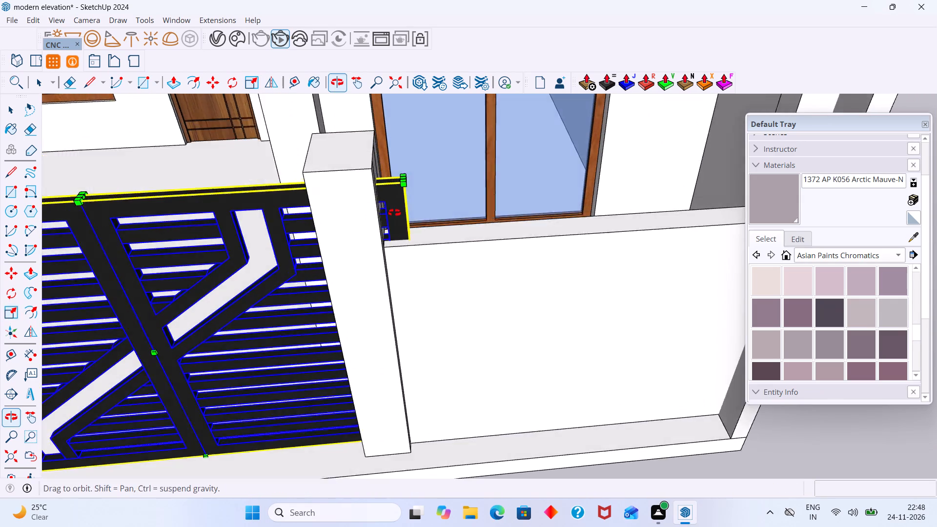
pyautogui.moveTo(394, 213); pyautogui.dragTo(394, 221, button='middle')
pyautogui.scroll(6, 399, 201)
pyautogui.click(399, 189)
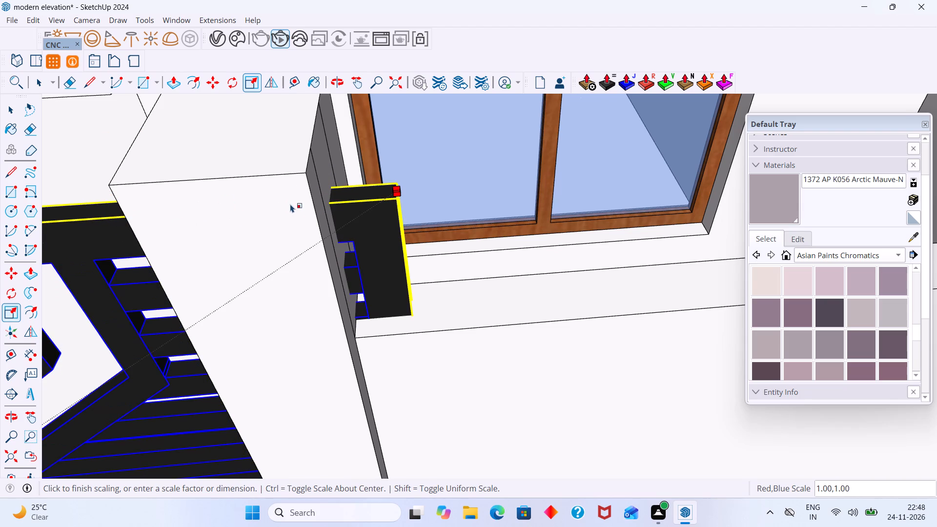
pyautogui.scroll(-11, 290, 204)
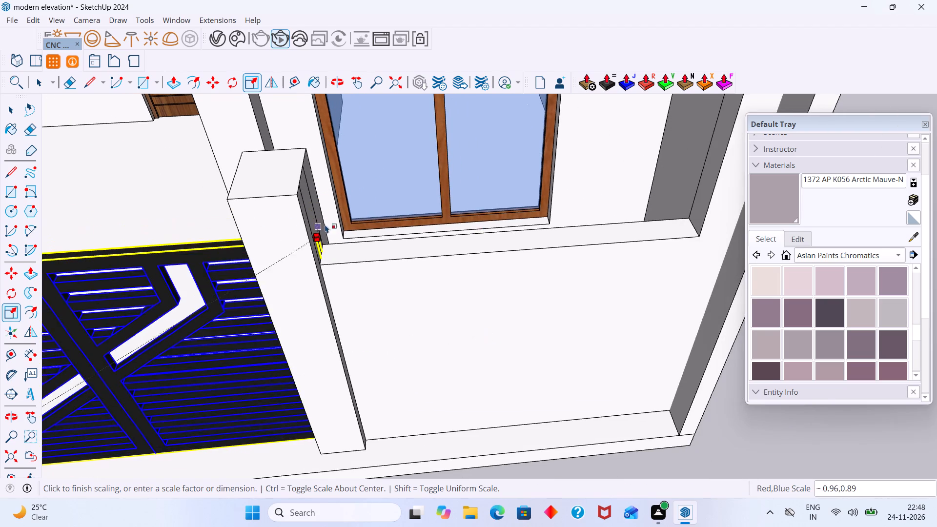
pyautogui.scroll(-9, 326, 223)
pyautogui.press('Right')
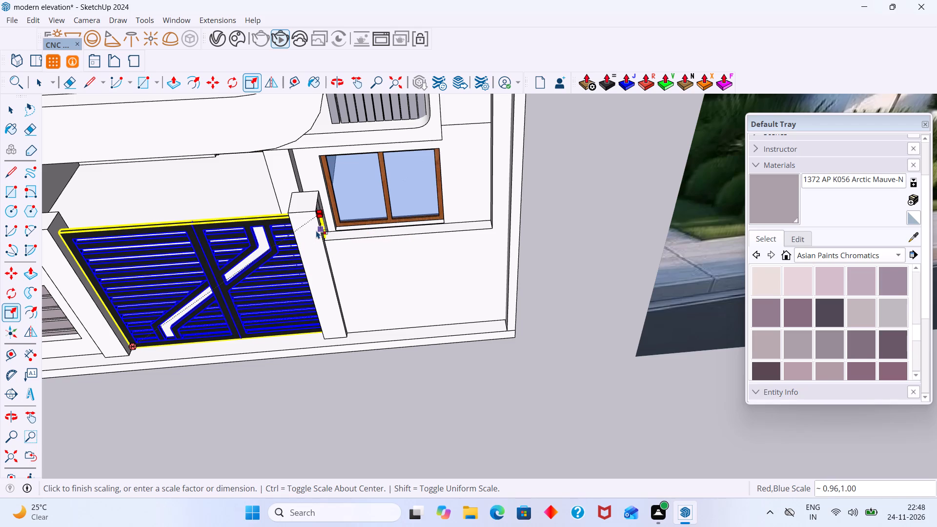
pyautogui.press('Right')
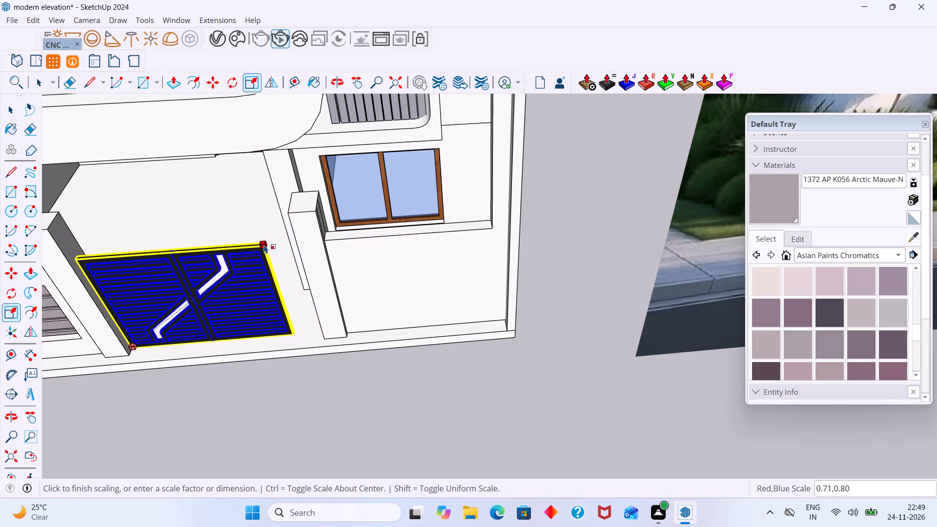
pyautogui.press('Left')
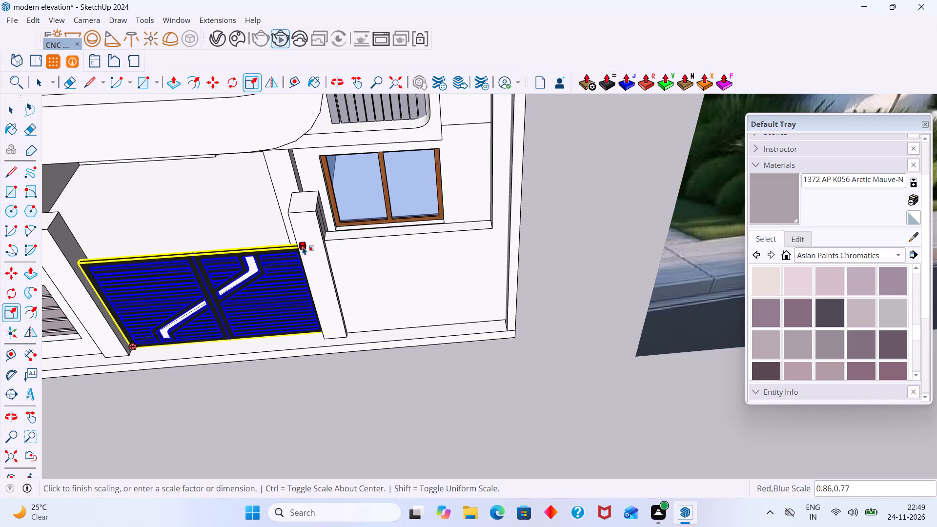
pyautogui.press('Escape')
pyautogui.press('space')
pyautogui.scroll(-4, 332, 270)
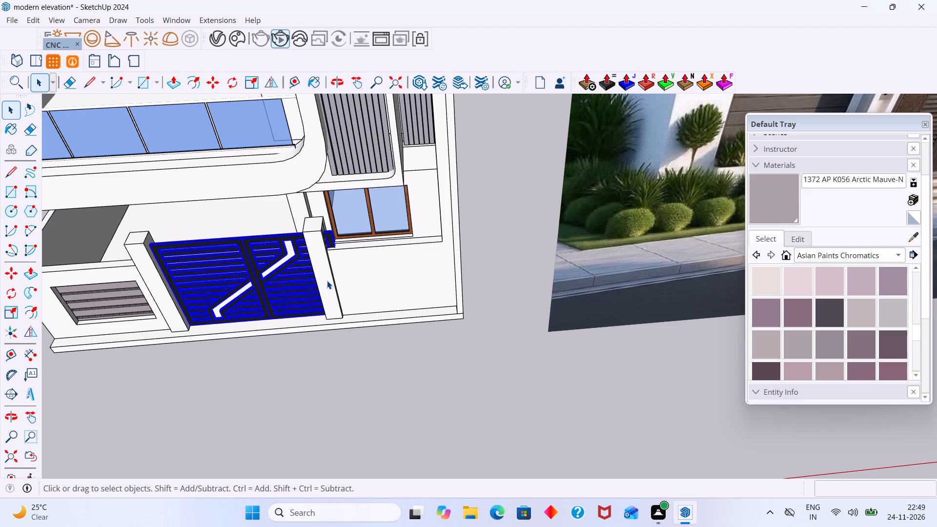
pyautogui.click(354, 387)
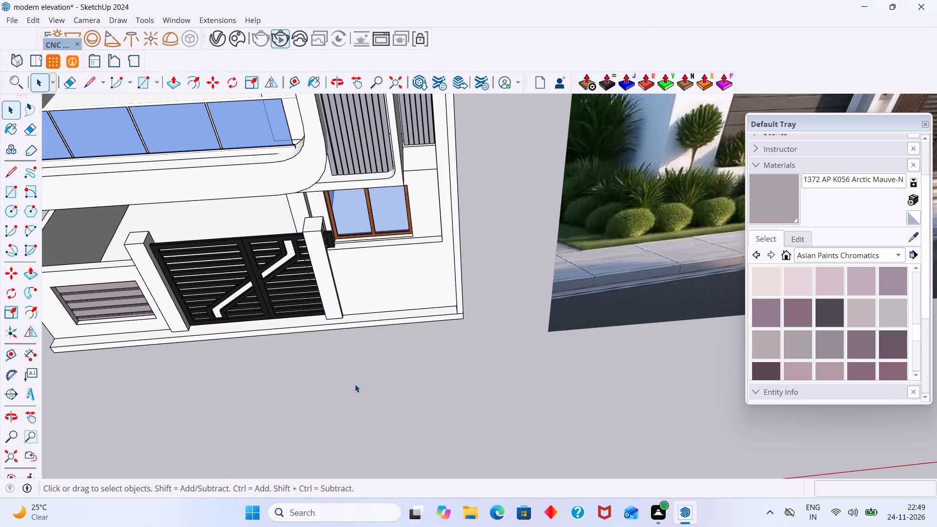
# Scale the black slatted gate from its upper corner at the window-side pillar to about 0.96 in width and 1.00 in height.
pyautogui.scroll(7, 290, 220)
pyautogui.moveTo(277, 259); pyautogui.dragTo(276, 284, button='middle')
pyautogui.scroll(3, 274, 275)
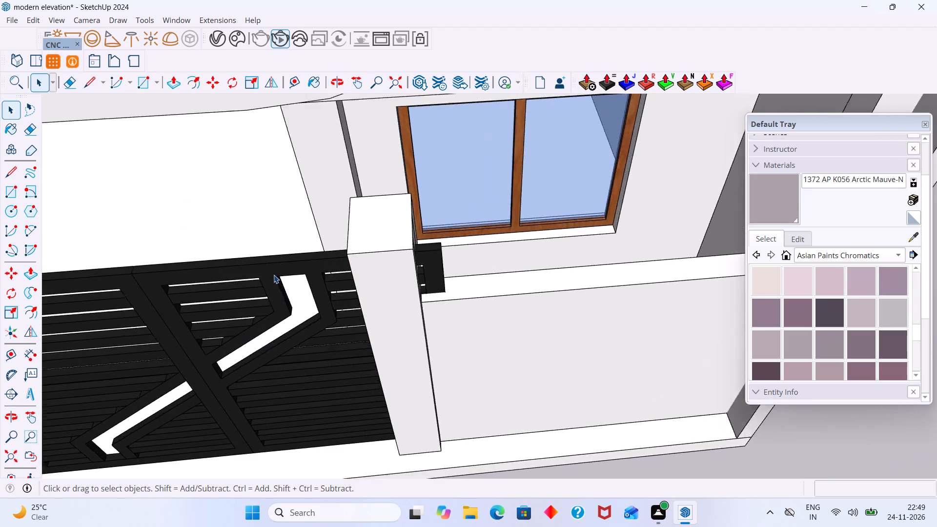
pyautogui.click(275, 265)
pyautogui.press('s')
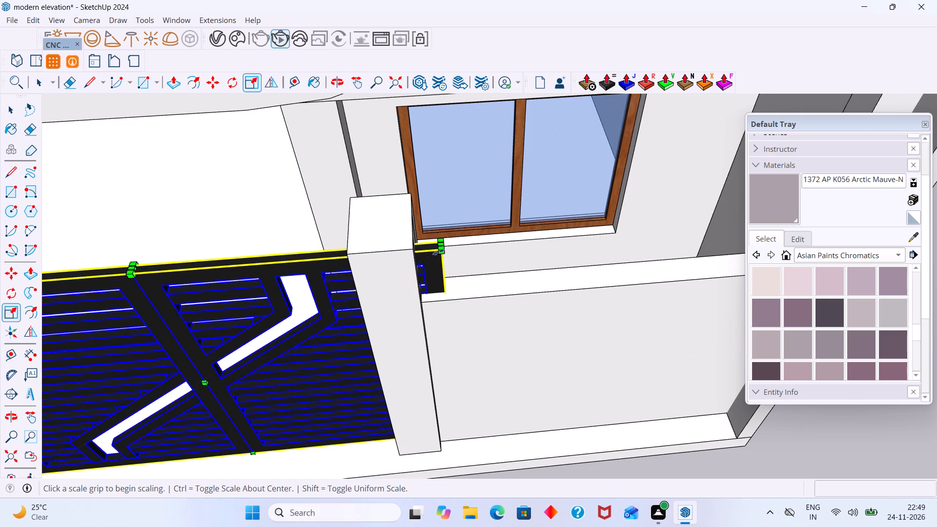
pyautogui.scroll(4, 441, 249)
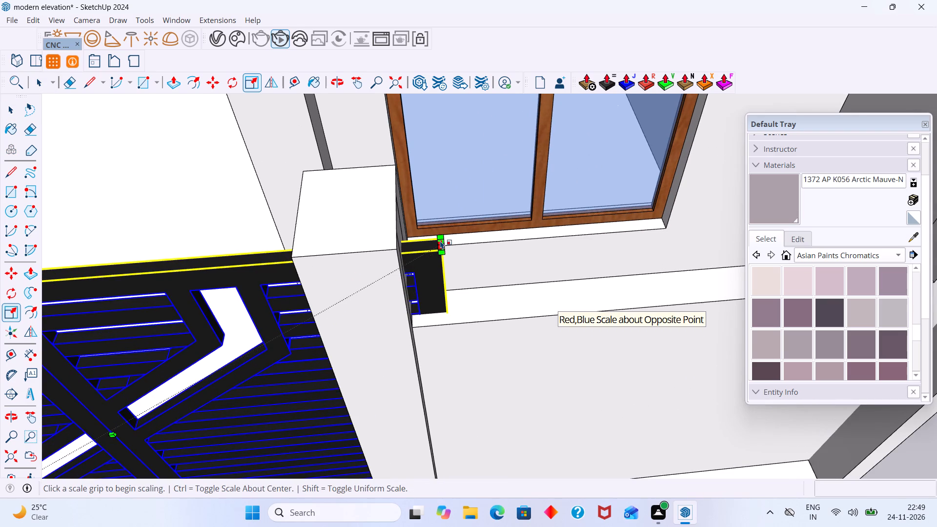
pyautogui.click(442, 241)
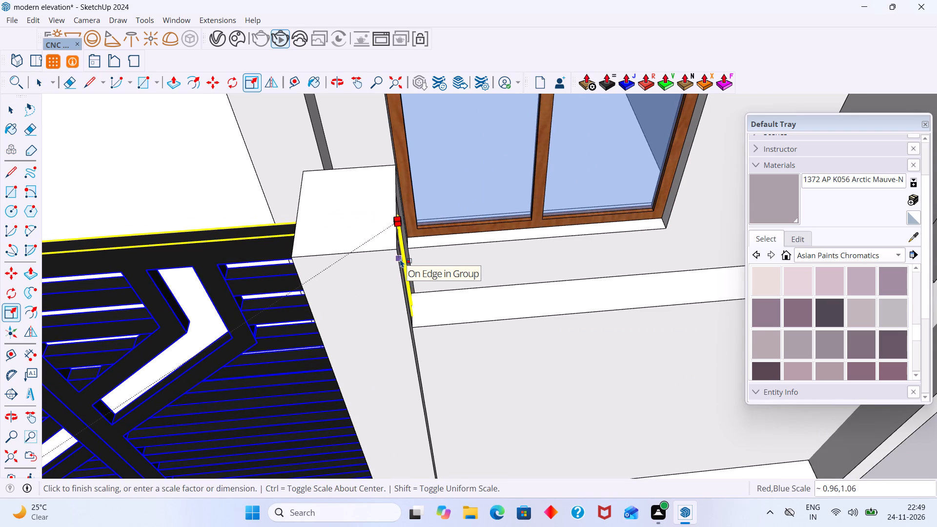
pyautogui.press('Escape')
pyautogui.moveTo(447, 248); pyautogui.dragTo(466, 295, button='middle')
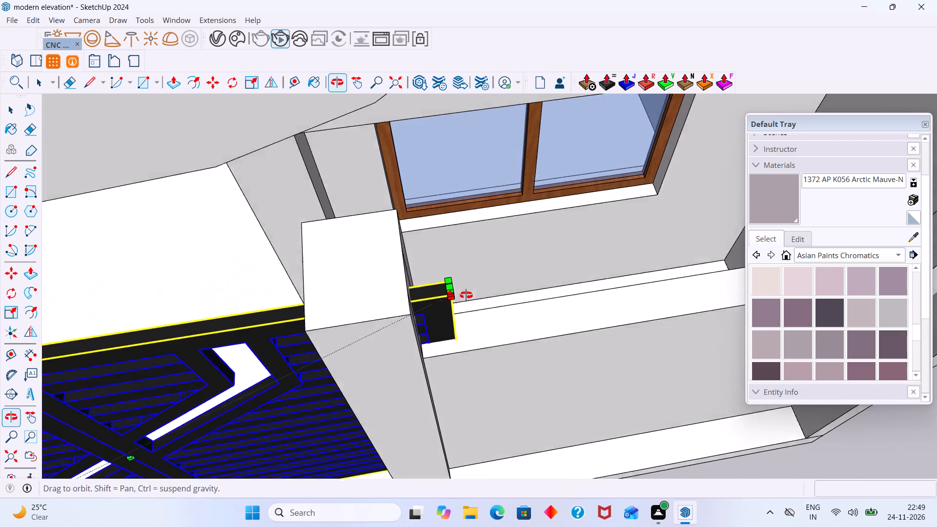
pyautogui.moveTo(466, 295); pyautogui.dragTo(467, 296, button='middle')
pyautogui.scroll(6, 451, 297)
pyautogui.click(448, 288)
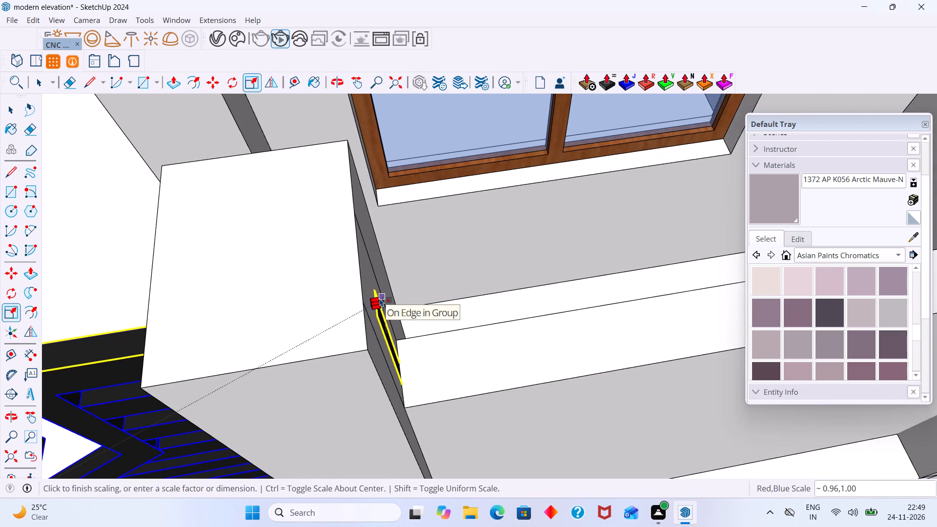
pyautogui.click(379, 298)
# Scale the gate from the same upper corner to about 0.89 in width and 1.08 in height, ending at the pillar's inner face.
pyautogui.scroll(5, 369, 304)
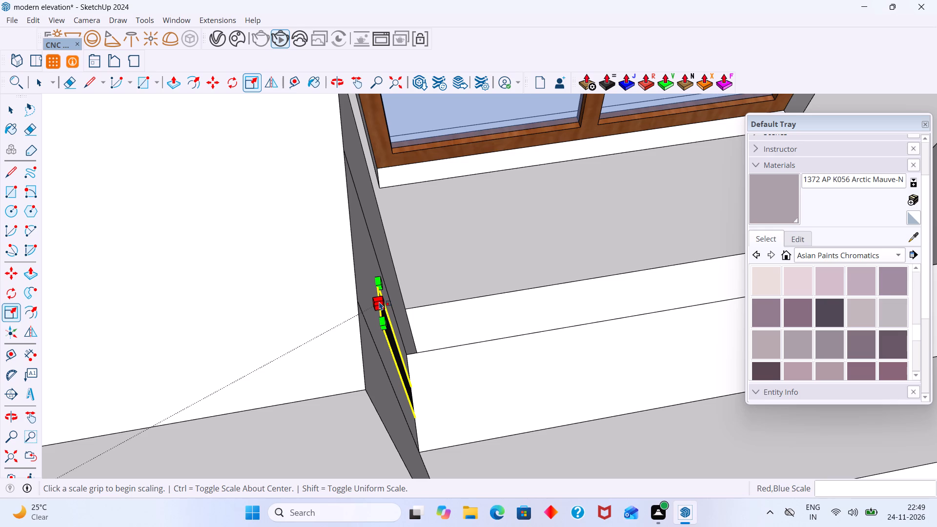
pyautogui.click(376, 301)
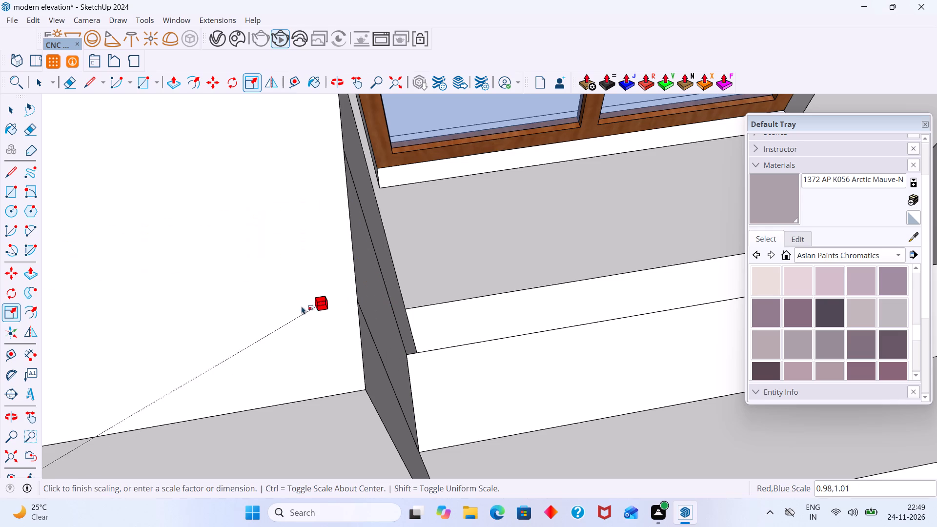
pyautogui.scroll(-20, 299, 306)
pyautogui.scroll(-1, 299, 306)
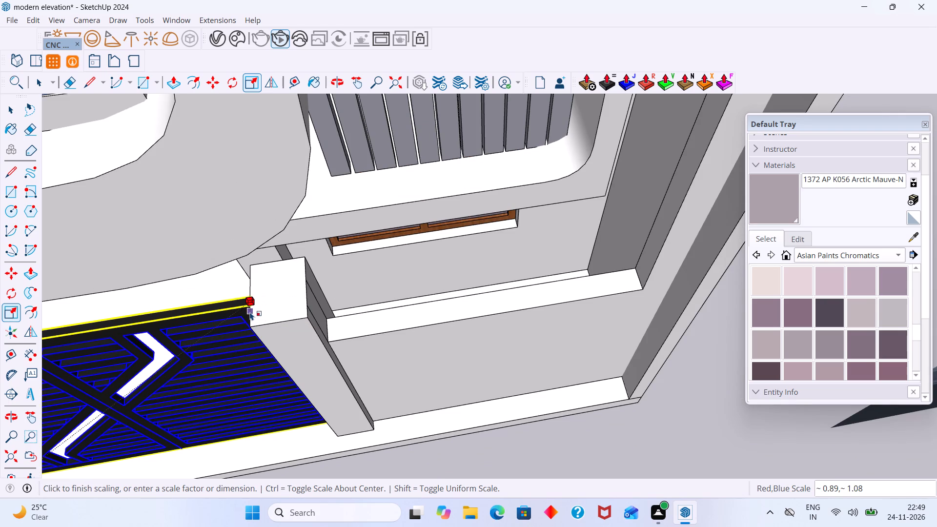
pyautogui.click(250, 311)
pyautogui.scroll(-9, 251, 310)
pyautogui.moveTo(265, 328); pyautogui.dragTo(261, 235, button='middle')
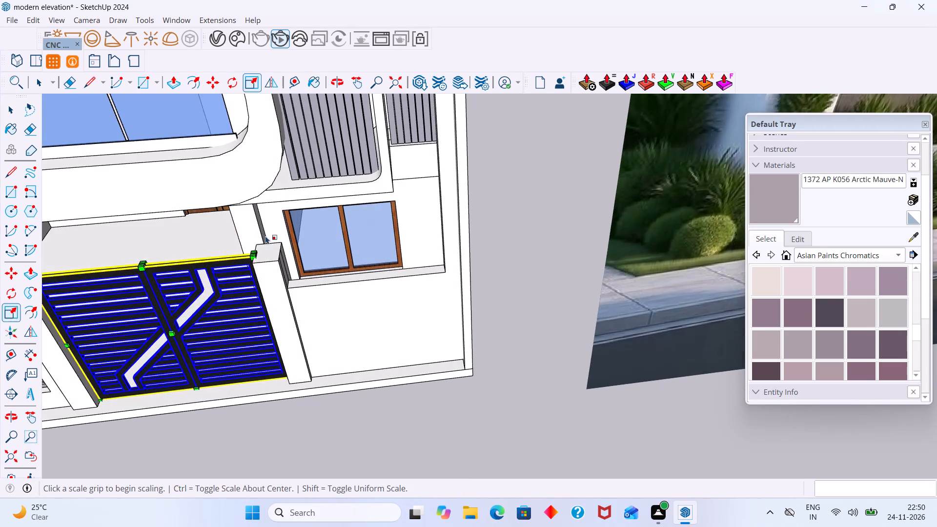
pyautogui.press('space')
pyautogui.click(319, 453)
# Scale the gate's width to about 0.98 from its upper corner beside the window-side pillar, keeping the height factor at 1.00.
pyautogui.moveTo(319, 389); pyautogui.dragTo(326, 382, button='middle')
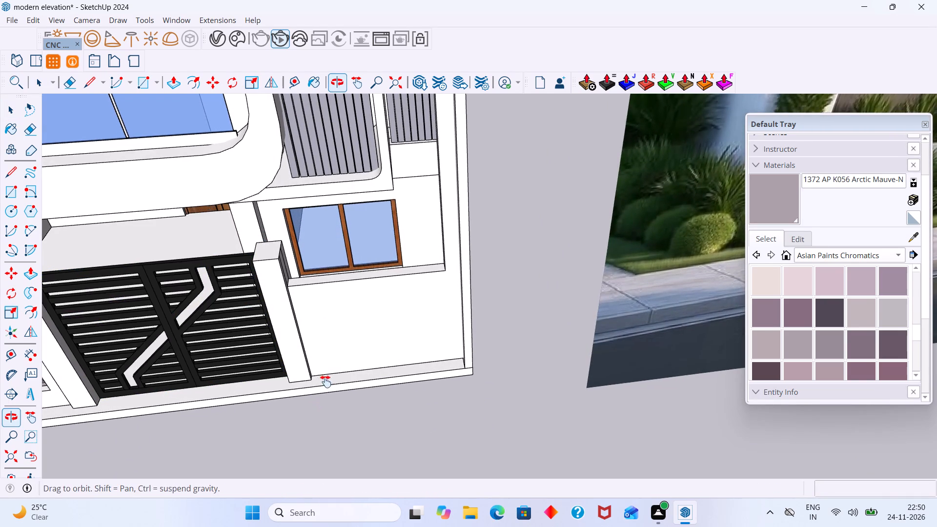
pyautogui.moveTo(326, 382); pyautogui.dragTo(465, 342, button='middle')
pyautogui.moveTo(444, 313); pyautogui.dragTo(580, 324, button='middle')
pyautogui.scroll(8, 473, 254)
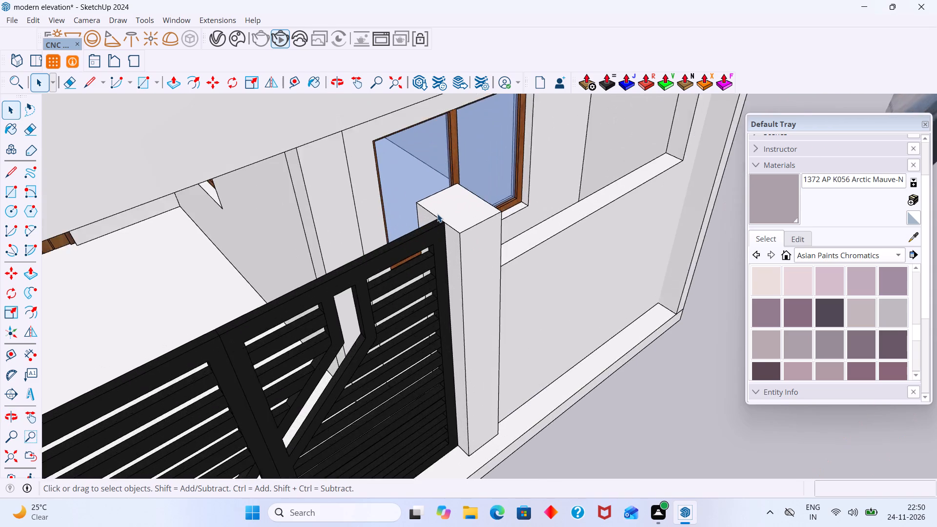
pyautogui.scroll(2, 437, 214)
pyautogui.click(434, 225)
pyautogui.press('s')
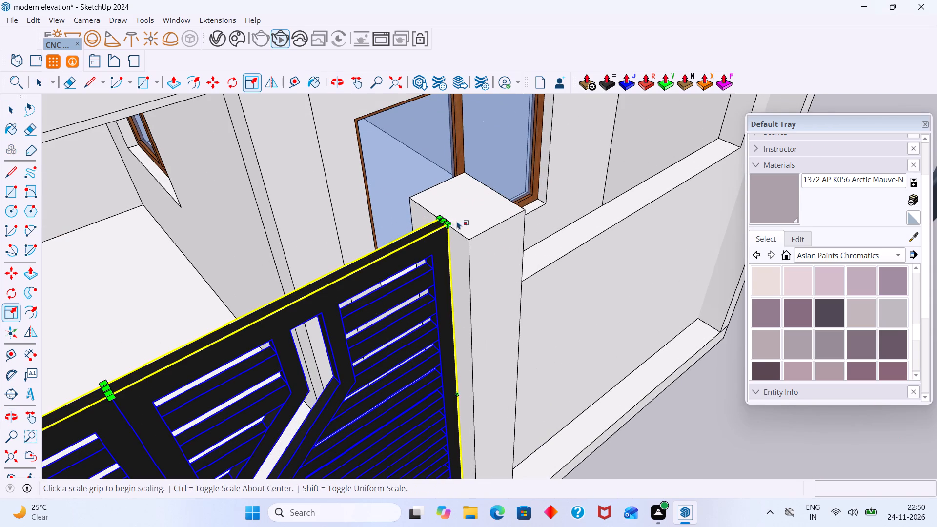
pyautogui.scroll(2, 456, 219)
pyautogui.click(438, 222)
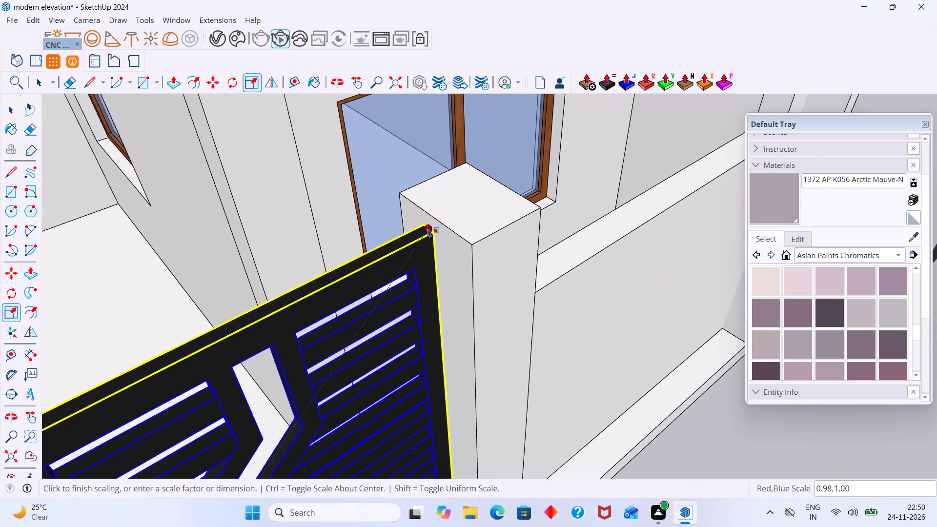
pyautogui.click(428, 228)
pyautogui.press('space')
pyautogui.scroll(-10, 504, 305)
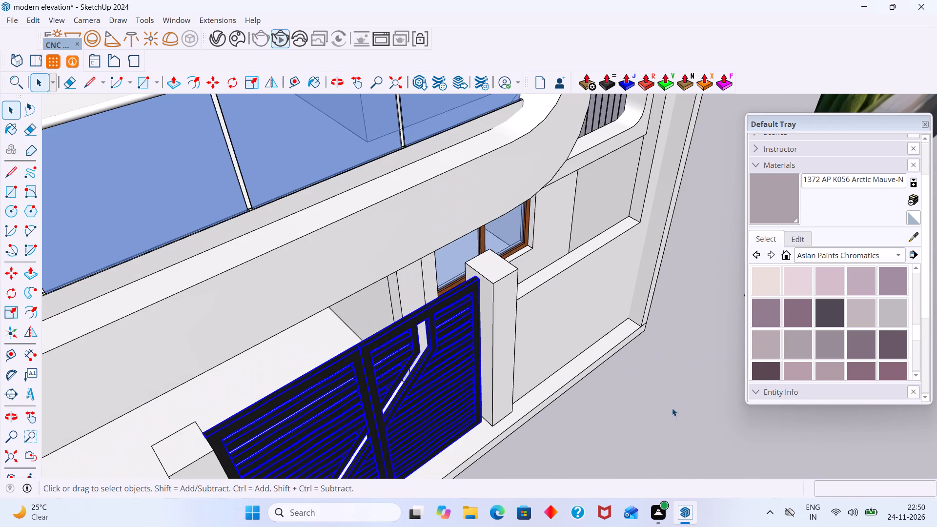
pyautogui.click(676, 411)
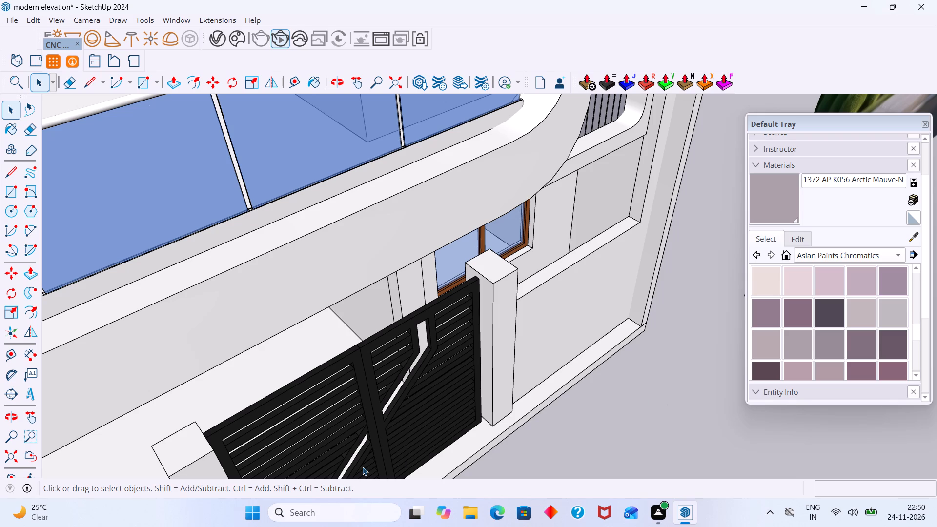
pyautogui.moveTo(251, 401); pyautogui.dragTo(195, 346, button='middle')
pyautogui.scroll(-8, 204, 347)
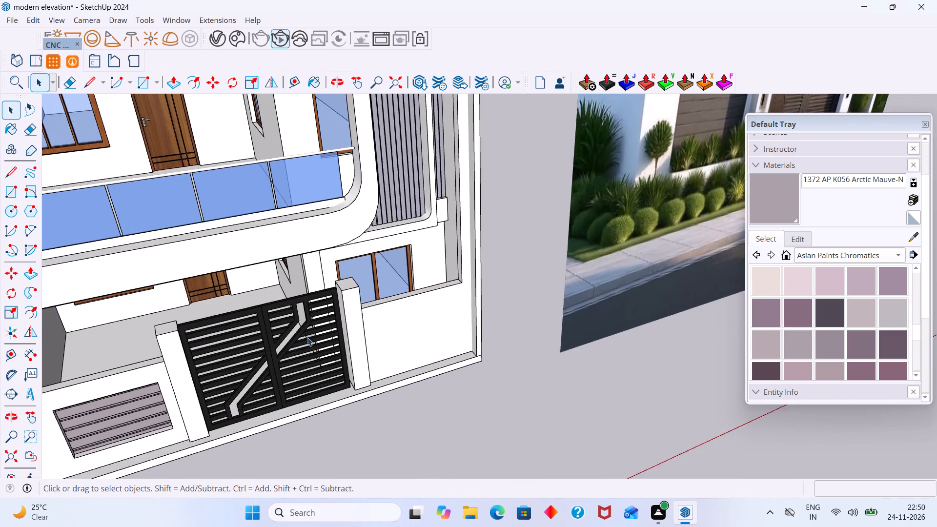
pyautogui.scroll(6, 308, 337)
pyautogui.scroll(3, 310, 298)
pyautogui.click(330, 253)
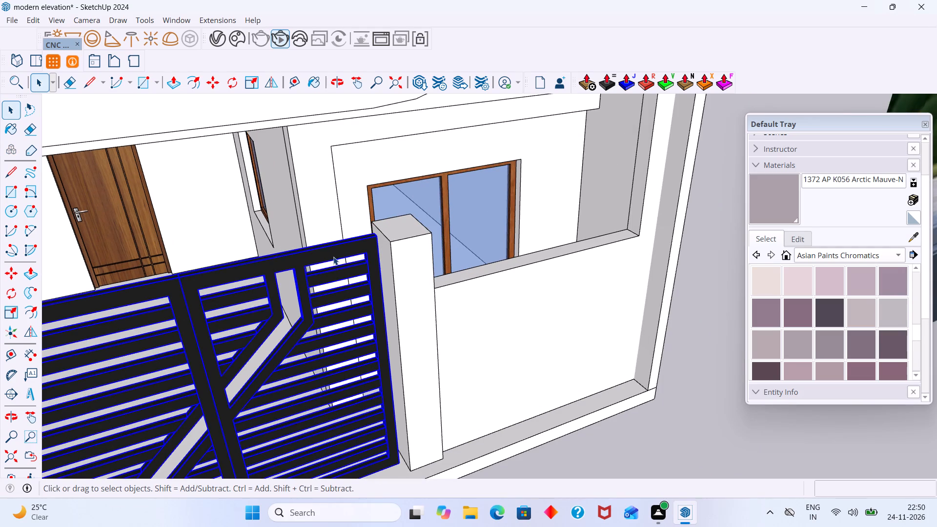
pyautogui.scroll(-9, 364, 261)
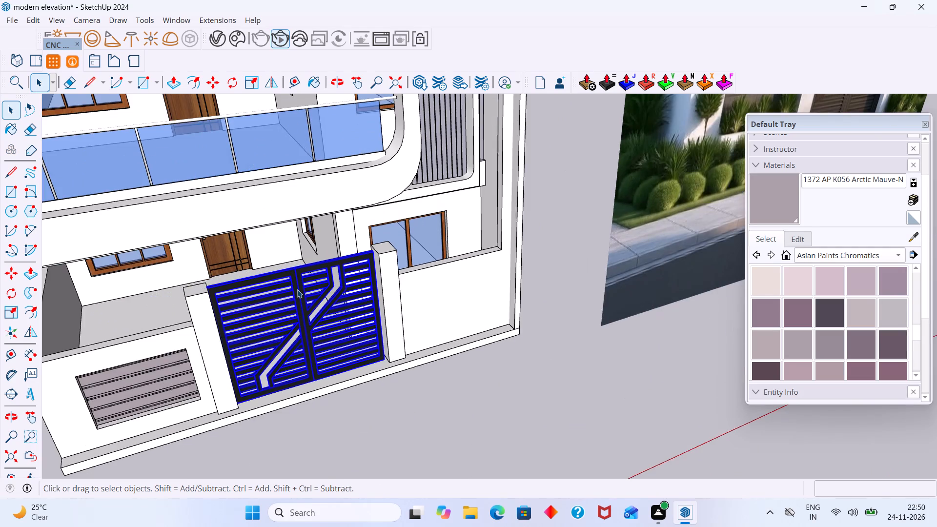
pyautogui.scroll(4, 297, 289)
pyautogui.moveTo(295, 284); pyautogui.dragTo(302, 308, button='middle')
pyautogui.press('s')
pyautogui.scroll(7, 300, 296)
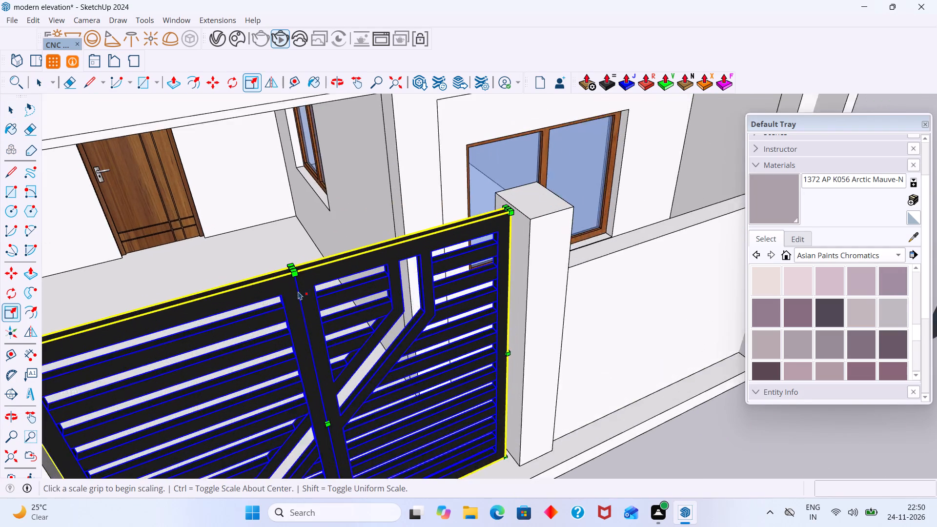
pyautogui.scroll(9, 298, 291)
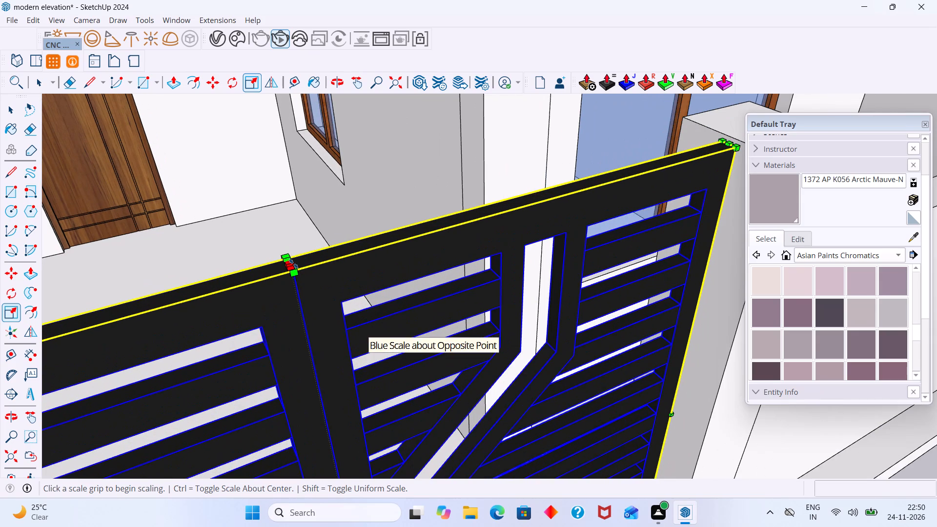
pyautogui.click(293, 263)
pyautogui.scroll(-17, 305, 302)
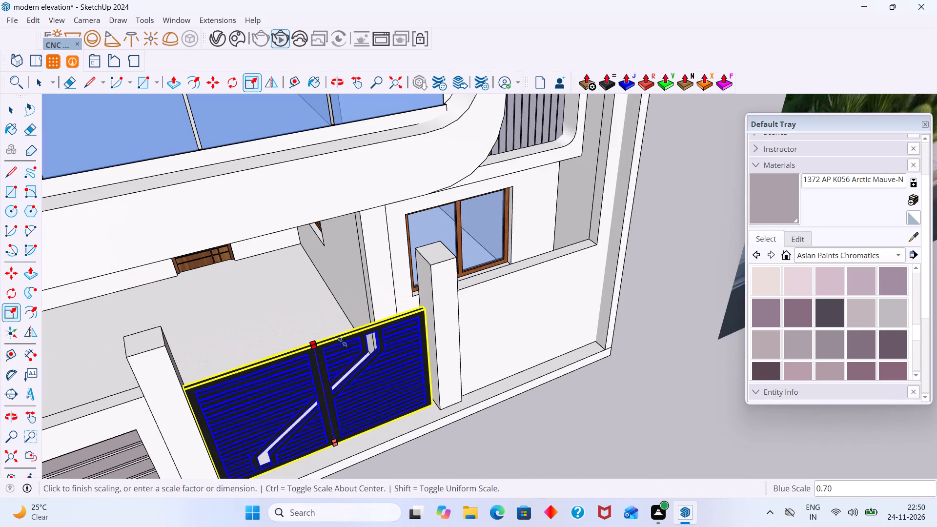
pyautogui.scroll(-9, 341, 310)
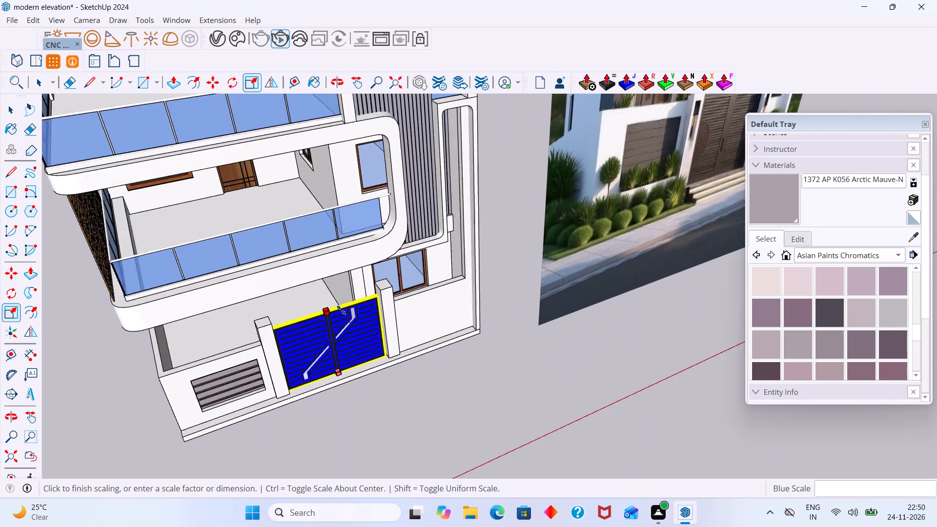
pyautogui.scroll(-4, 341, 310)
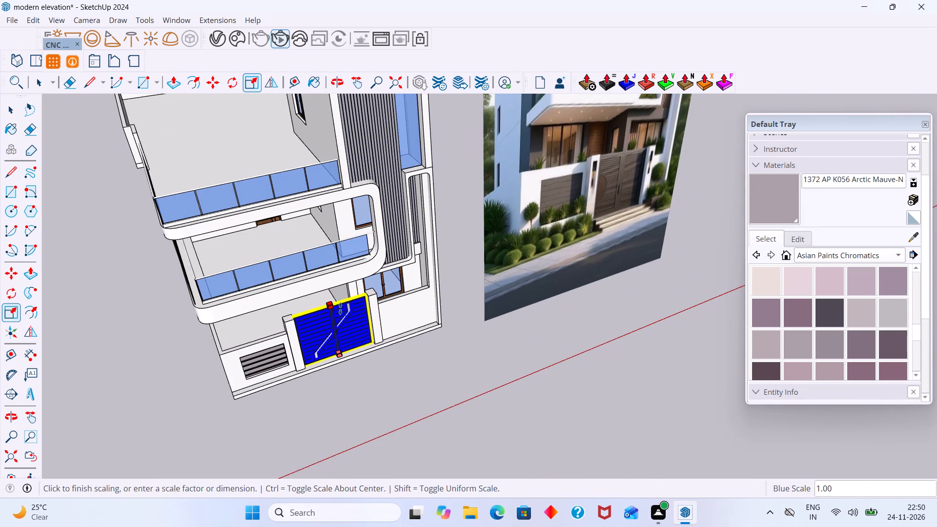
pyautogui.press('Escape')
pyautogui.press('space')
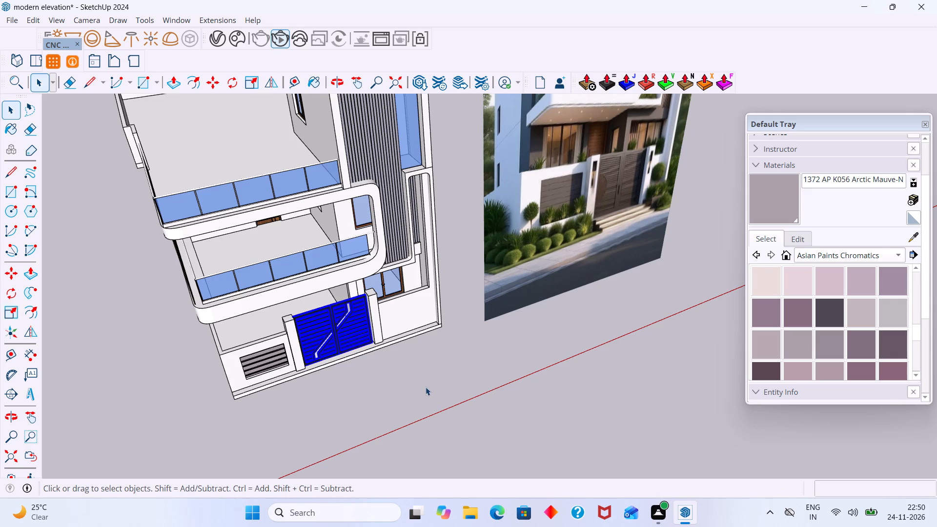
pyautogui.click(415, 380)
# Scale the gate slightly lower from its upper corner at the window-side pillar, dropping its top edge further below the pillar's top.
pyautogui.scroll(4, 359, 303)
pyautogui.moveTo(364, 306); pyautogui.dragTo(323, 311, button='middle')
pyautogui.scroll(1, 330, 311)
pyautogui.scroll(-1, 323, 311)
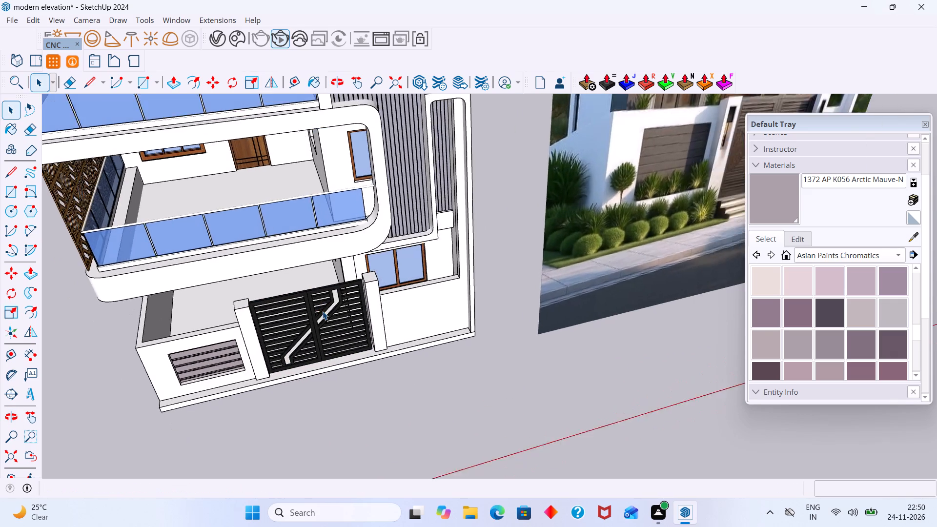
pyautogui.scroll(-4, 323, 311)
pyautogui.moveTo(328, 348); pyautogui.dragTo(361, 292, button='middle')
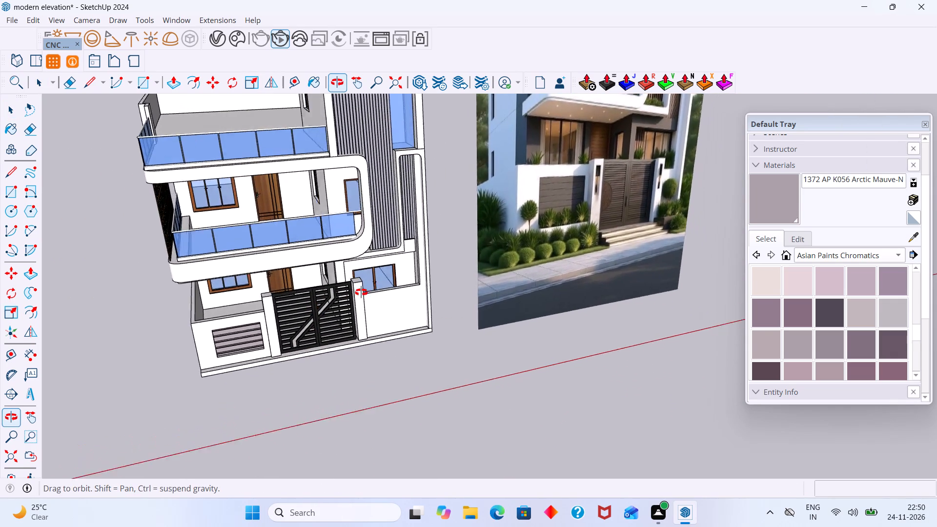
pyautogui.moveTo(361, 292); pyautogui.dragTo(369, 291, button='middle')
pyautogui.scroll(13, 311, 294)
pyautogui.moveTo(285, 317); pyautogui.dragTo(287, 346, button='middle')
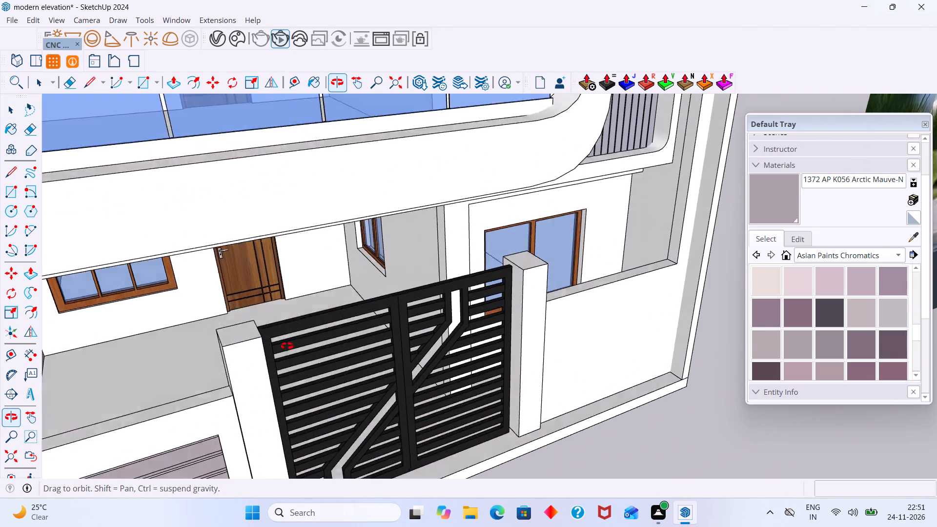
pyautogui.moveTo(287, 346); pyautogui.dragTo(285, 365, button='middle')
pyautogui.scroll(1, 285, 365)
pyautogui.scroll(19, 508, 290)
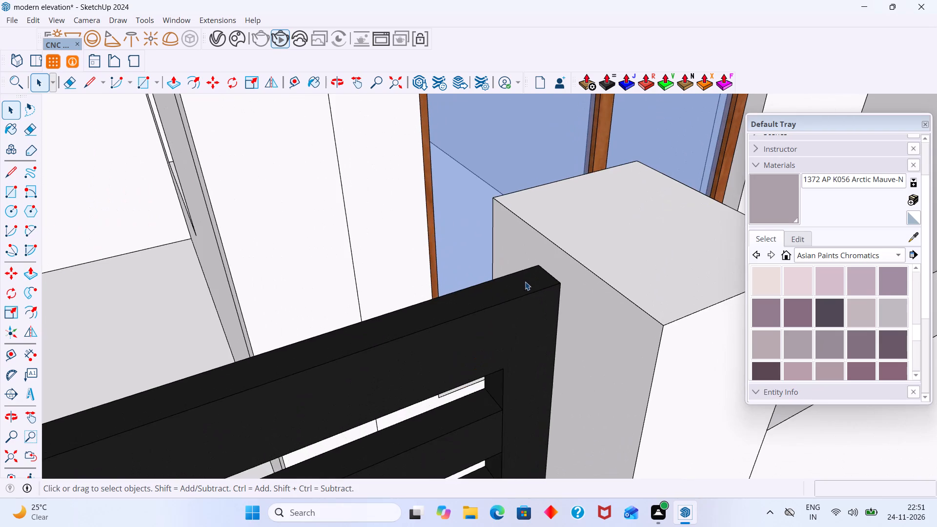
pyautogui.moveTo(524, 279); pyautogui.dragTo(508, 311, button='middle')
pyautogui.click(506, 302)
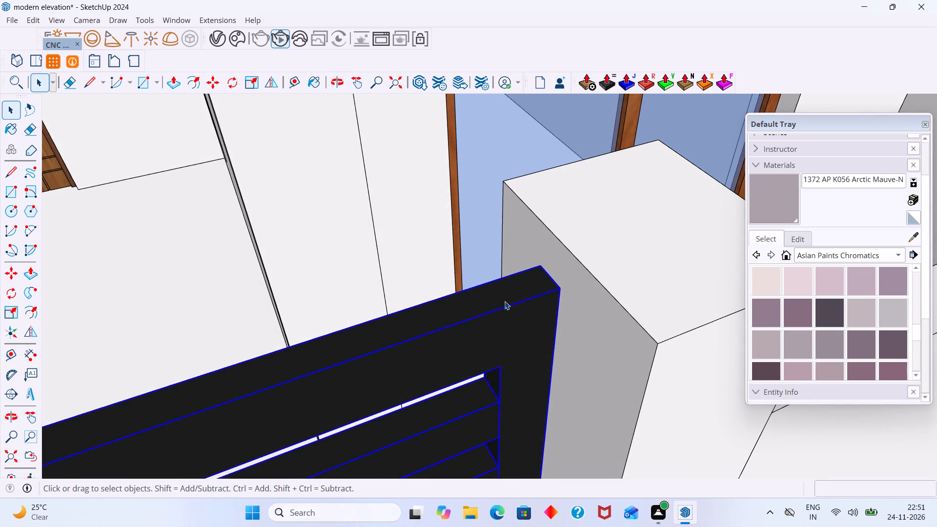
pyautogui.press('s')
pyautogui.click(547, 275)
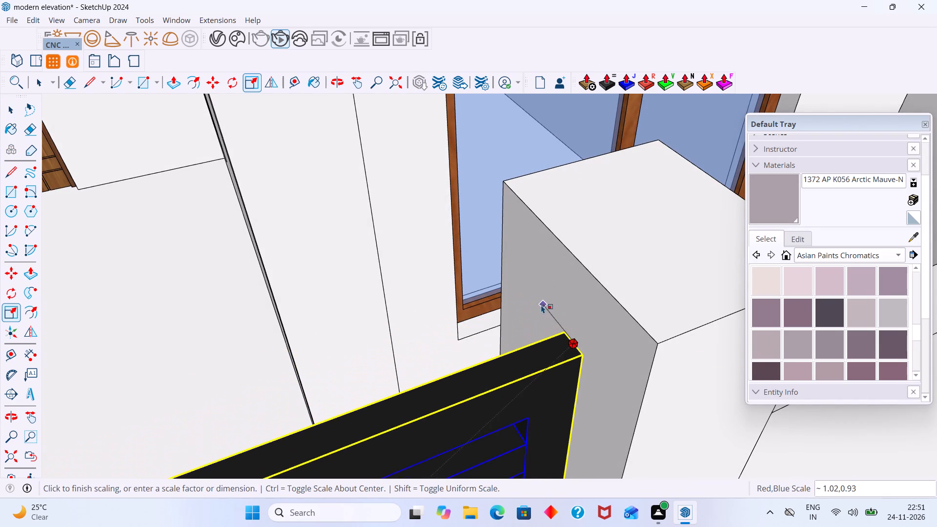
pyautogui.press('Escape')
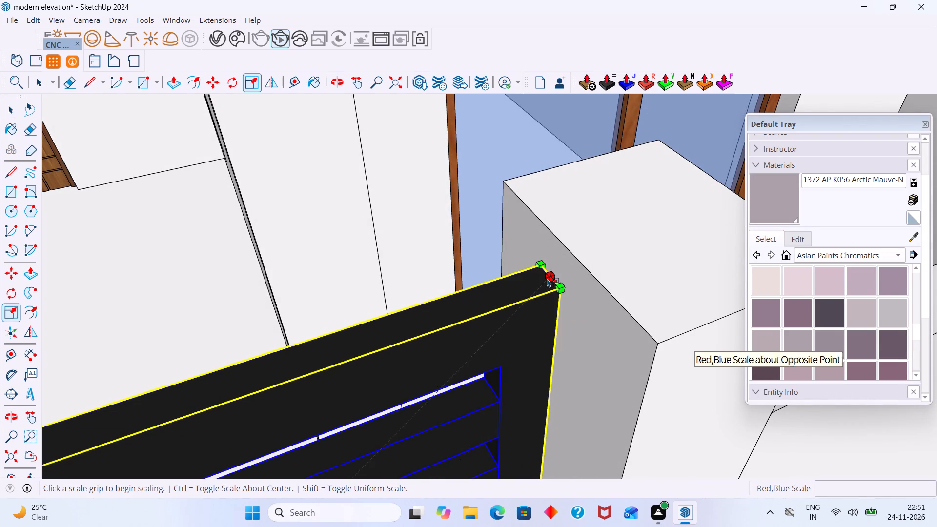
pyautogui.click(547, 279)
pyautogui.click(544, 318)
pyautogui.press('space')
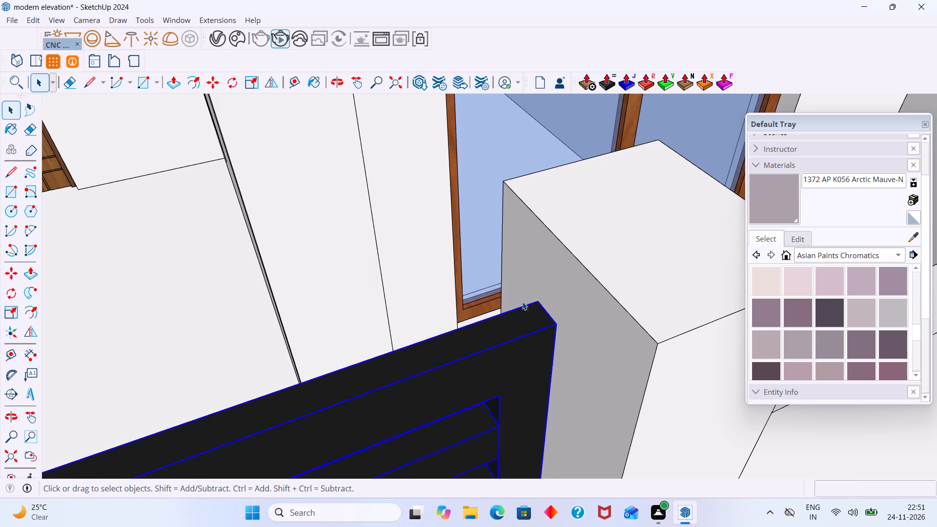
pyautogui.scroll(-20, 522, 302)
pyautogui.scroll(-5, 522, 302)
pyautogui.click(530, 357)
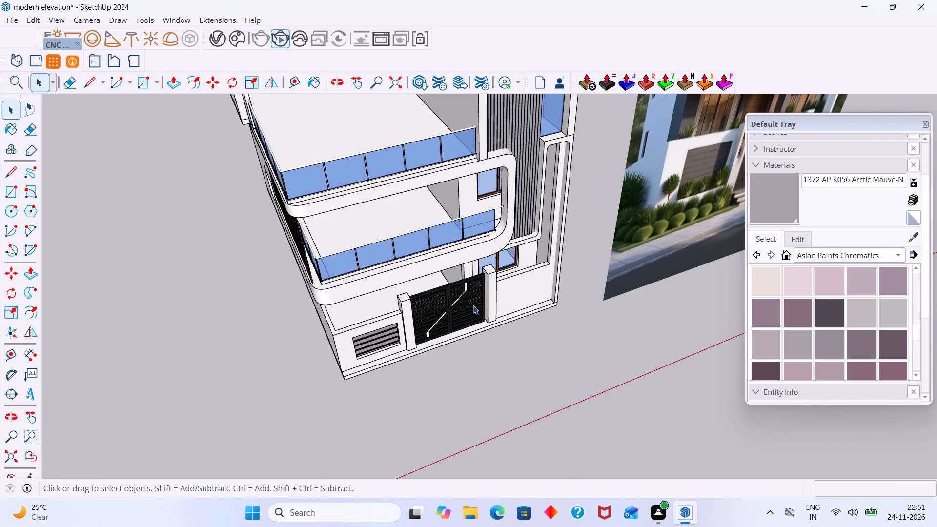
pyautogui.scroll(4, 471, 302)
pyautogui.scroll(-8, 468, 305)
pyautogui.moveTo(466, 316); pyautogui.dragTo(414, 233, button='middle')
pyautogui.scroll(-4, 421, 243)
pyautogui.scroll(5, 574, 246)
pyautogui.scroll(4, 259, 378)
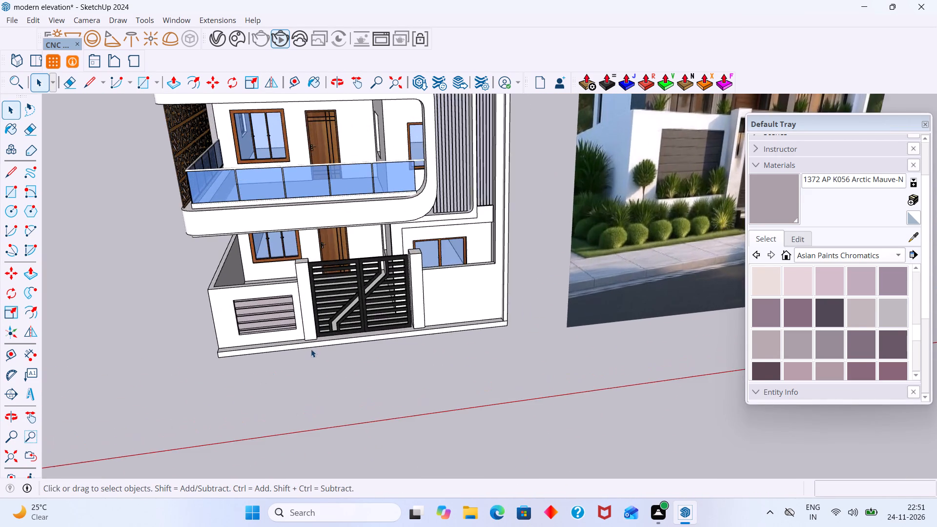
# Examine the house model with its fitted gate beside the reference image from several angles, from the boundary wall up to the balconies.
pyautogui.scroll(-8, 312, 347)
pyautogui.moveTo(339, 373); pyautogui.dragTo(383, 356, button='middle')
pyautogui.scroll(1, 384, 356)
pyautogui.click(405, 408)
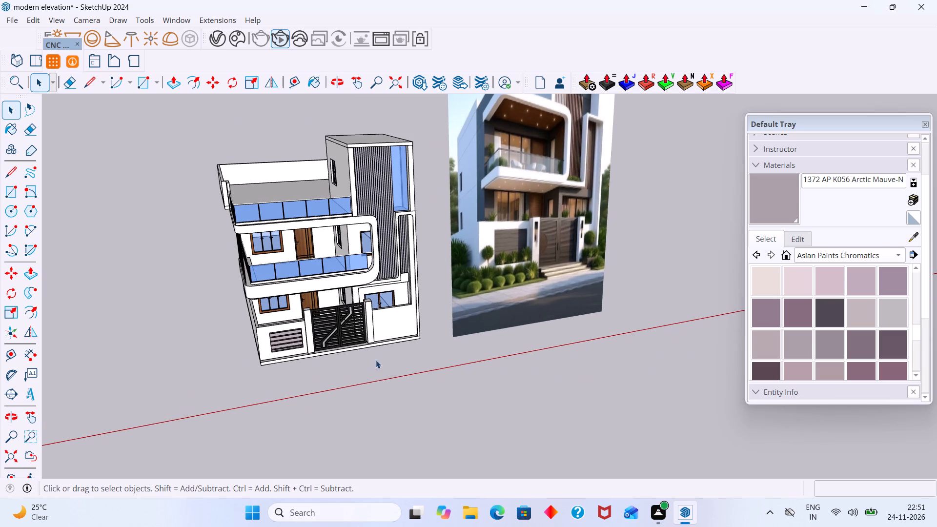
pyautogui.scroll(8, 292, 333)
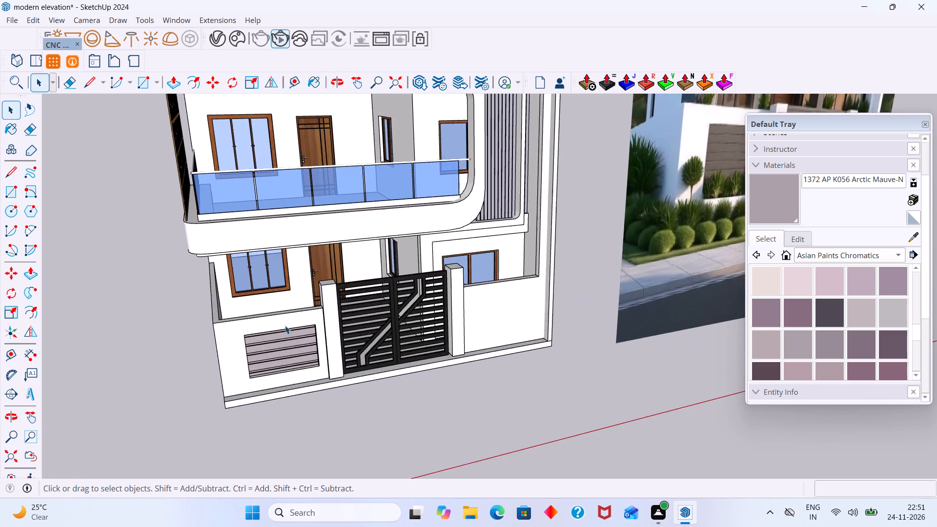
pyautogui.moveTo(251, 330); pyautogui.dragTo(214, 345, button='middle')
pyautogui.scroll(-8, 214, 345)
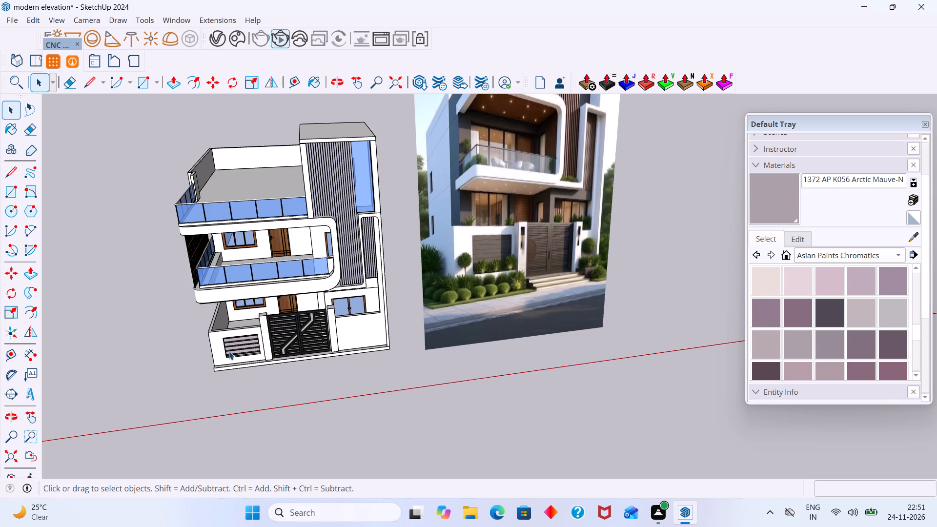
pyautogui.scroll(-2, 229, 351)
pyautogui.moveTo(250, 345); pyautogui.dragTo(255, 332, button='middle')
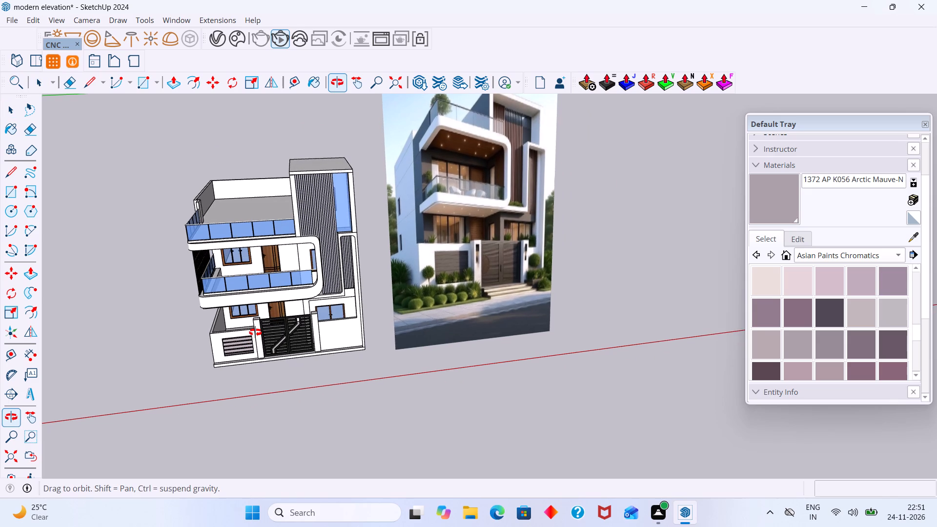
pyautogui.moveTo(255, 332); pyautogui.dragTo(253, 332, button='middle')
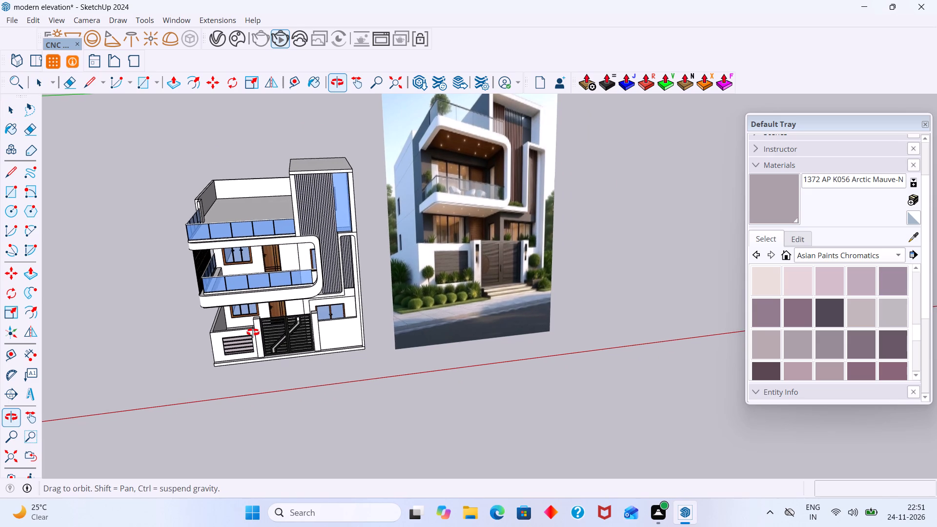
pyautogui.moveTo(253, 332); pyautogui.dragTo(211, 323, button='middle')
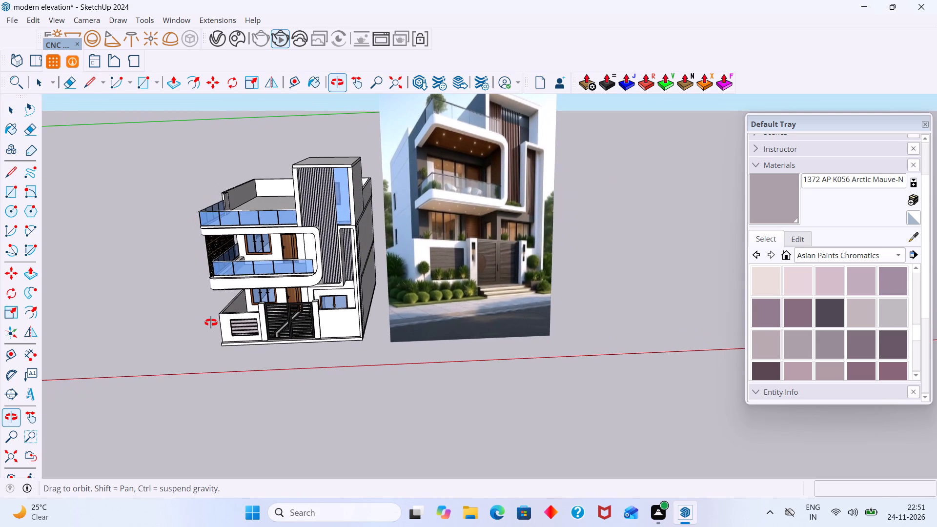
pyautogui.moveTo(211, 323); pyautogui.dragTo(210, 322, button='middle')
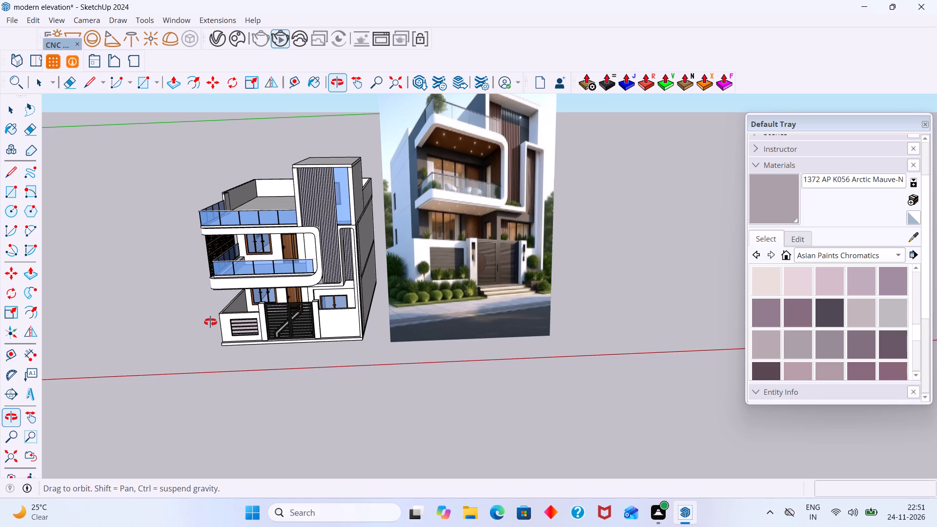
pyautogui.moveTo(210, 322); pyautogui.dragTo(281, 335, button='middle')
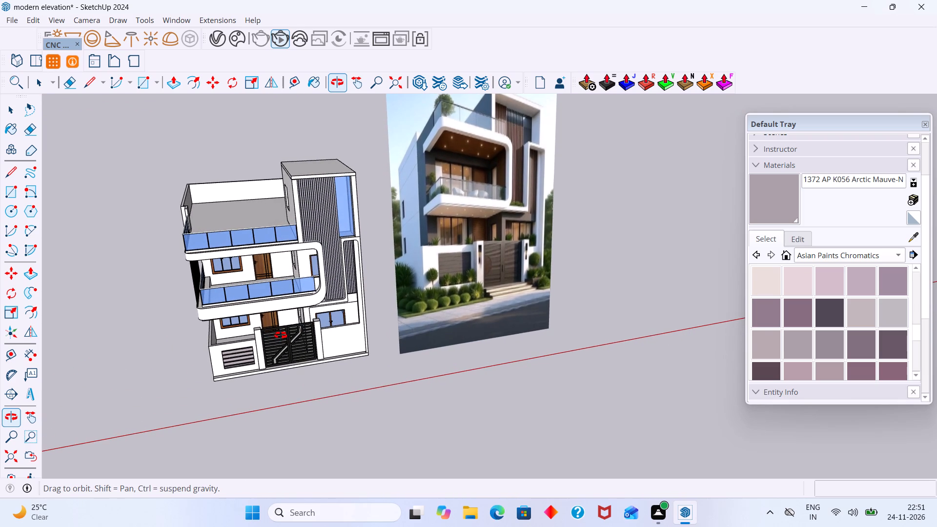
pyautogui.moveTo(281, 335); pyautogui.dragTo(287, 276, button='middle')
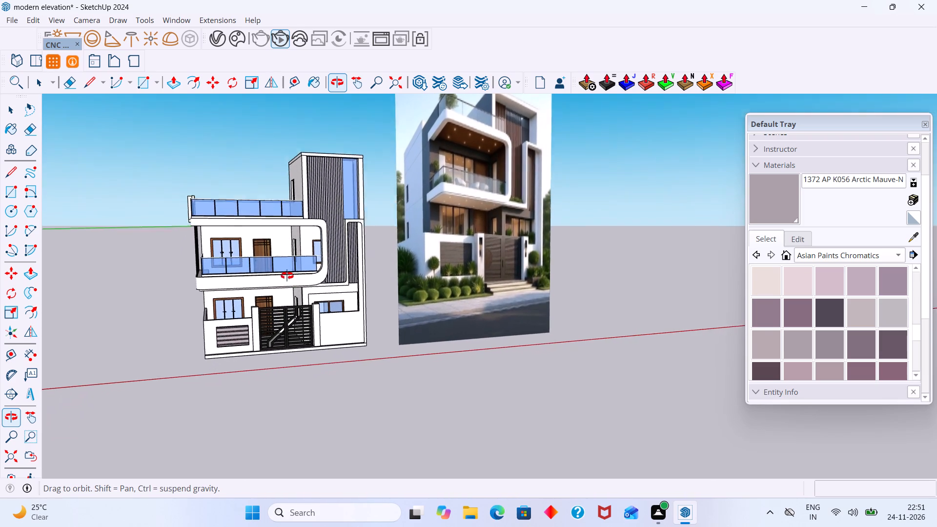
pyautogui.moveTo(287, 276); pyautogui.dragTo(290, 251, button='middle')
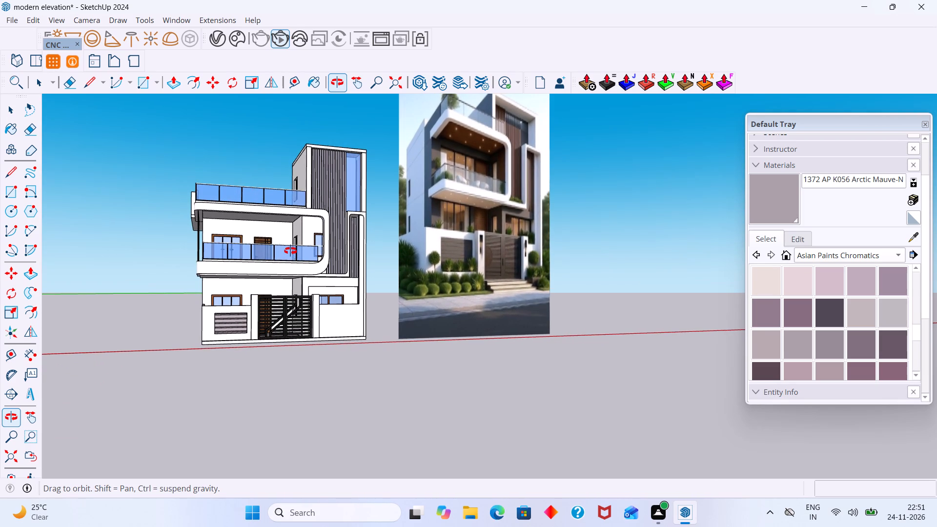
pyautogui.moveTo(290, 251); pyautogui.dragTo(291, 249, button='middle')
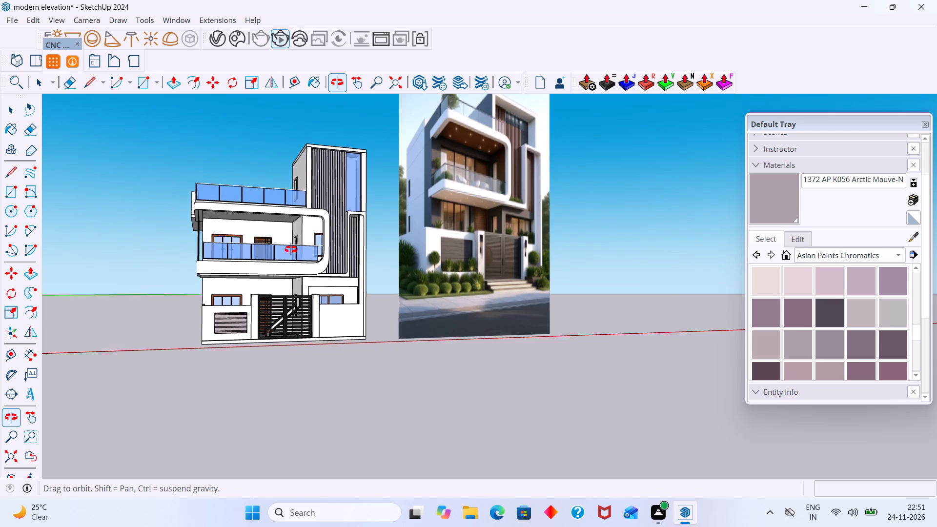
pyautogui.moveTo(291, 249); pyautogui.dragTo(290, 242, button='middle')
pyautogui.scroll(2, 242, 303)
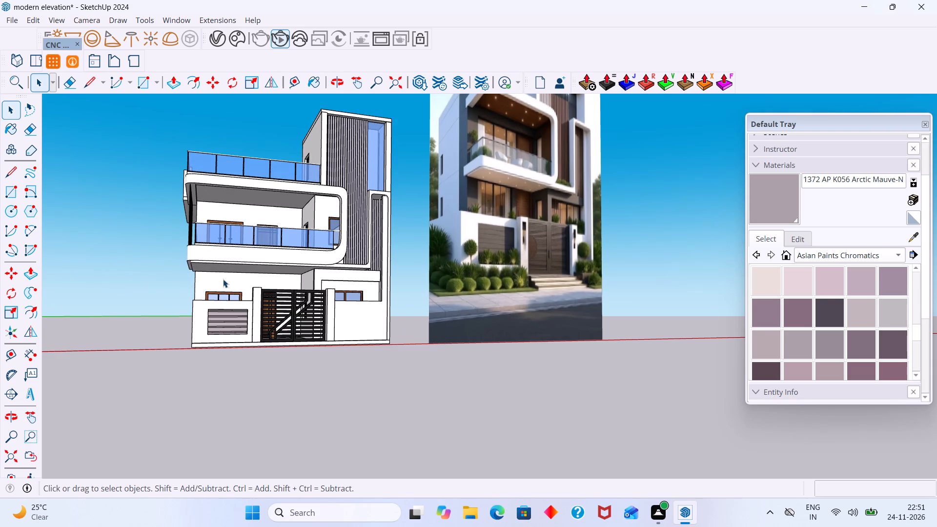
pyautogui.scroll(1, 217, 281)
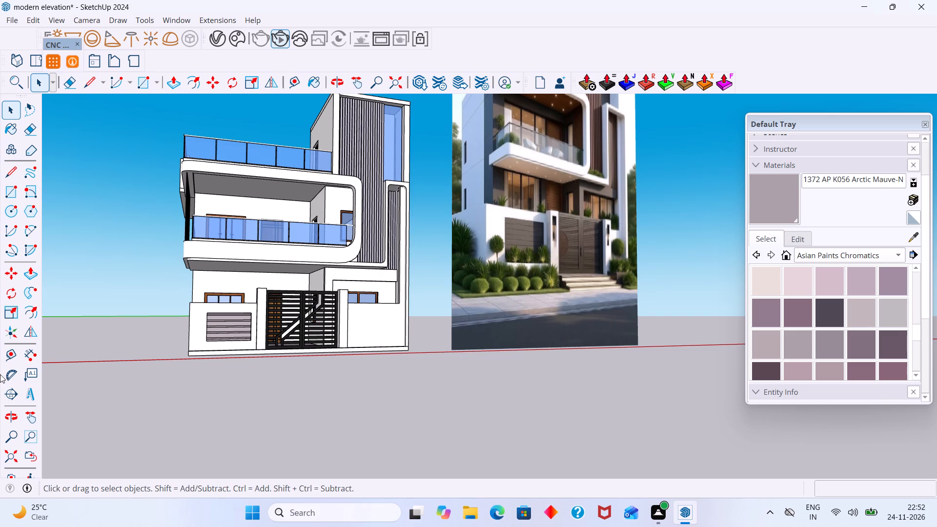
pyautogui.scroll(-1, 0, 379)
pyautogui.scroll(-2, 0, 508)
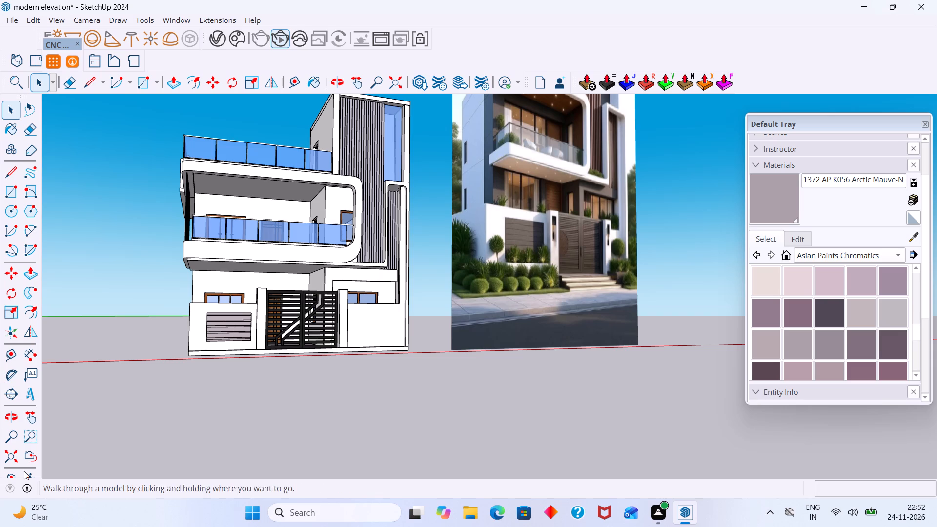
pyautogui.scroll(-3, 24, 471)
pyautogui.scroll(-6, 229, 394)
pyautogui.moveTo(264, 383); pyautogui.dragTo(267, 398, button='middle')
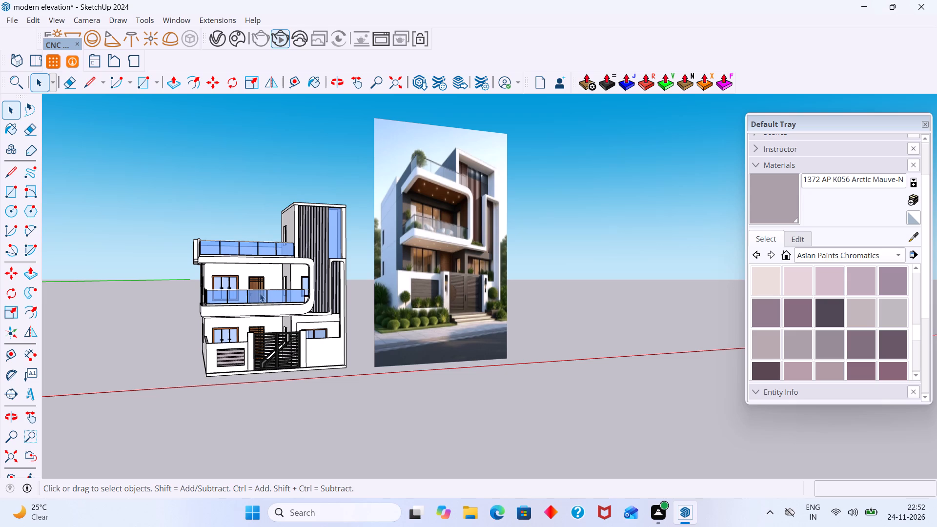
pyautogui.moveTo(230, 304); pyautogui.dragTo(228, 337, button='middle')
pyautogui.scroll(1, 232, 284)
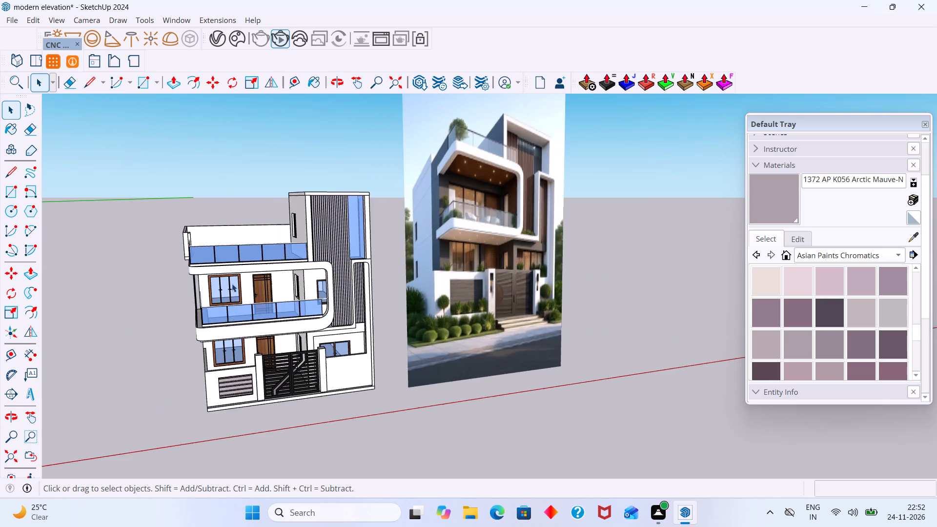
pyautogui.scroll(7, 232, 284)
pyautogui.moveTo(226, 280); pyautogui.dragTo(240, 254, button='middle')
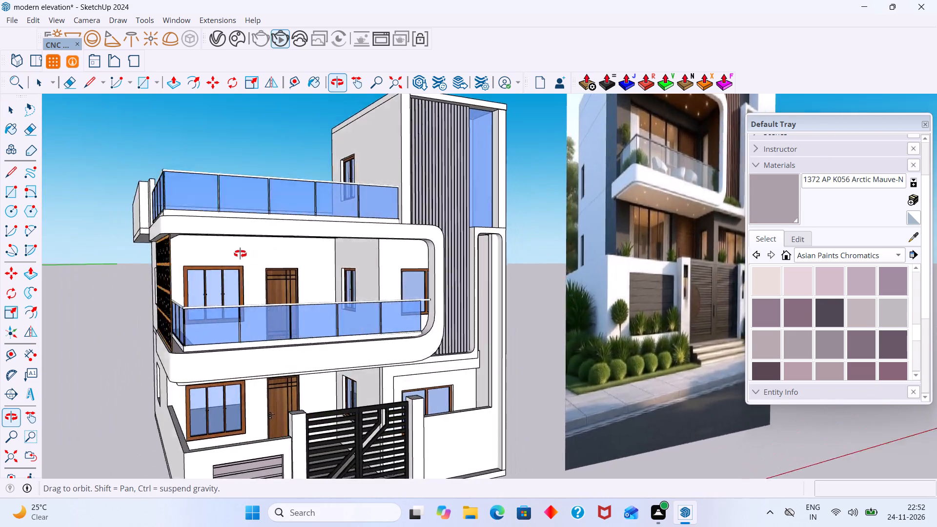
pyautogui.moveTo(240, 254); pyautogui.dragTo(193, 257, button='middle')
pyautogui.scroll(7, 205, 267)
pyautogui.scroll(-8, 203, 259)
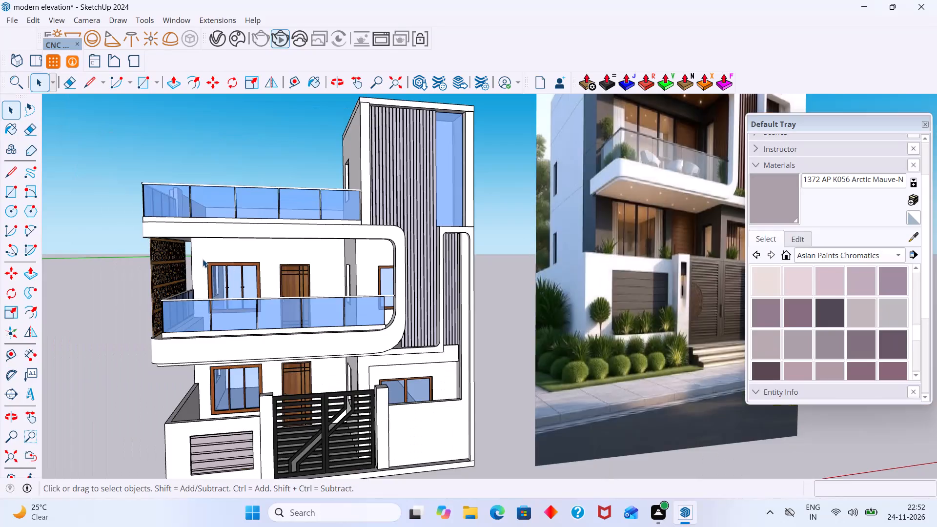
pyautogui.moveTo(203, 259); pyautogui.dragTo(264, 284, button='middle')
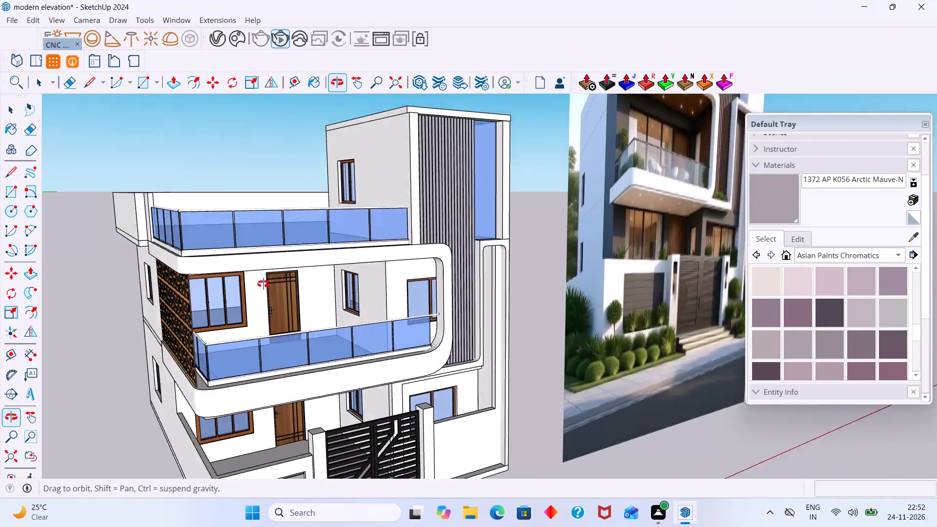
pyautogui.moveTo(264, 284); pyautogui.dragTo(198, 278, button='middle')
pyautogui.scroll(9, 199, 268)
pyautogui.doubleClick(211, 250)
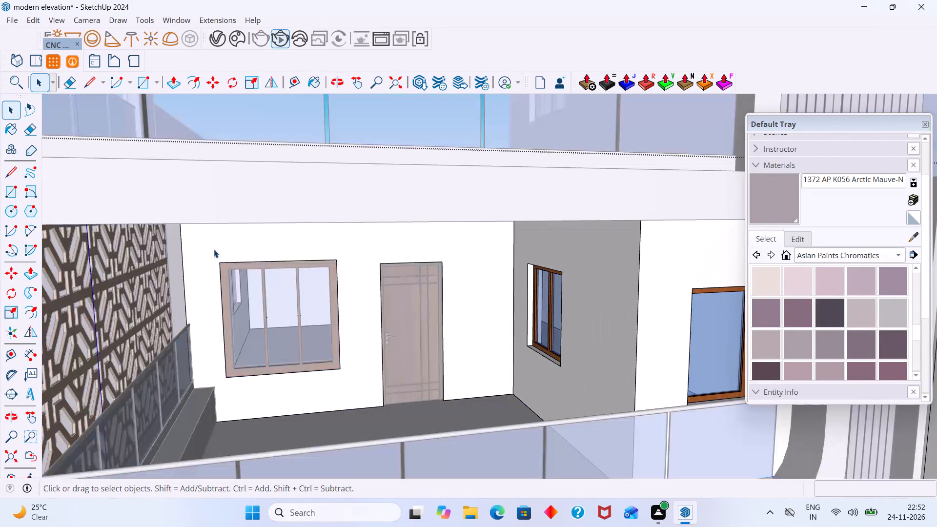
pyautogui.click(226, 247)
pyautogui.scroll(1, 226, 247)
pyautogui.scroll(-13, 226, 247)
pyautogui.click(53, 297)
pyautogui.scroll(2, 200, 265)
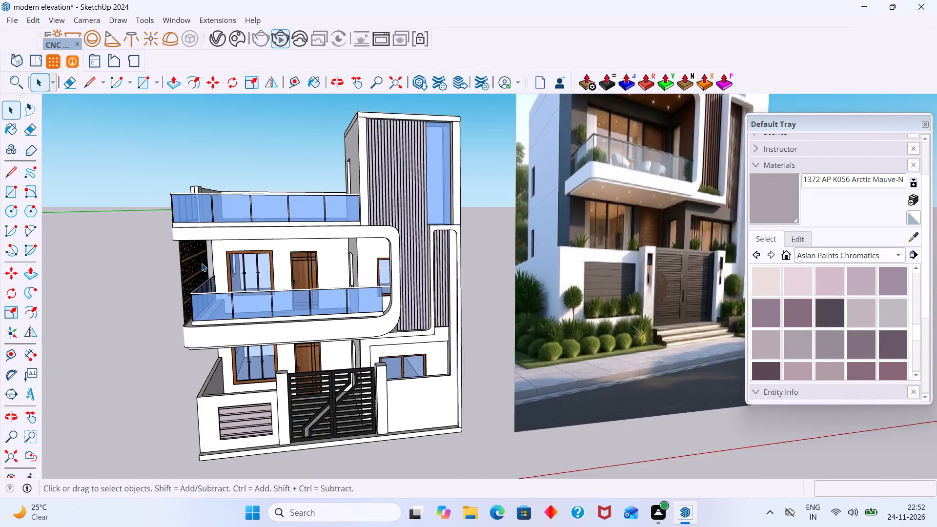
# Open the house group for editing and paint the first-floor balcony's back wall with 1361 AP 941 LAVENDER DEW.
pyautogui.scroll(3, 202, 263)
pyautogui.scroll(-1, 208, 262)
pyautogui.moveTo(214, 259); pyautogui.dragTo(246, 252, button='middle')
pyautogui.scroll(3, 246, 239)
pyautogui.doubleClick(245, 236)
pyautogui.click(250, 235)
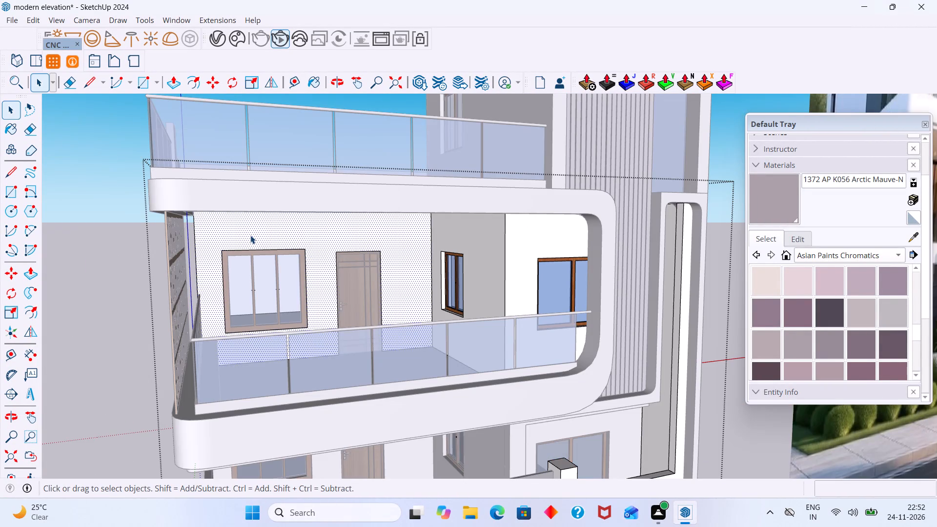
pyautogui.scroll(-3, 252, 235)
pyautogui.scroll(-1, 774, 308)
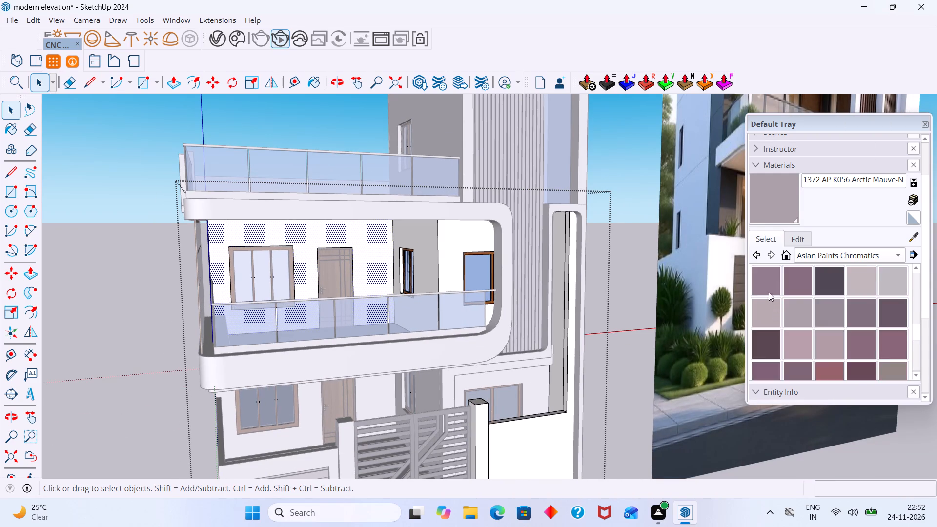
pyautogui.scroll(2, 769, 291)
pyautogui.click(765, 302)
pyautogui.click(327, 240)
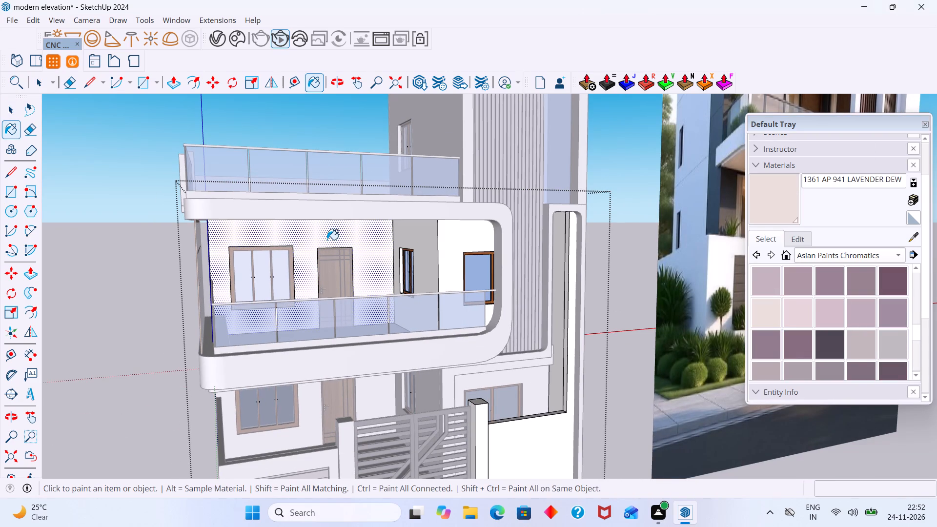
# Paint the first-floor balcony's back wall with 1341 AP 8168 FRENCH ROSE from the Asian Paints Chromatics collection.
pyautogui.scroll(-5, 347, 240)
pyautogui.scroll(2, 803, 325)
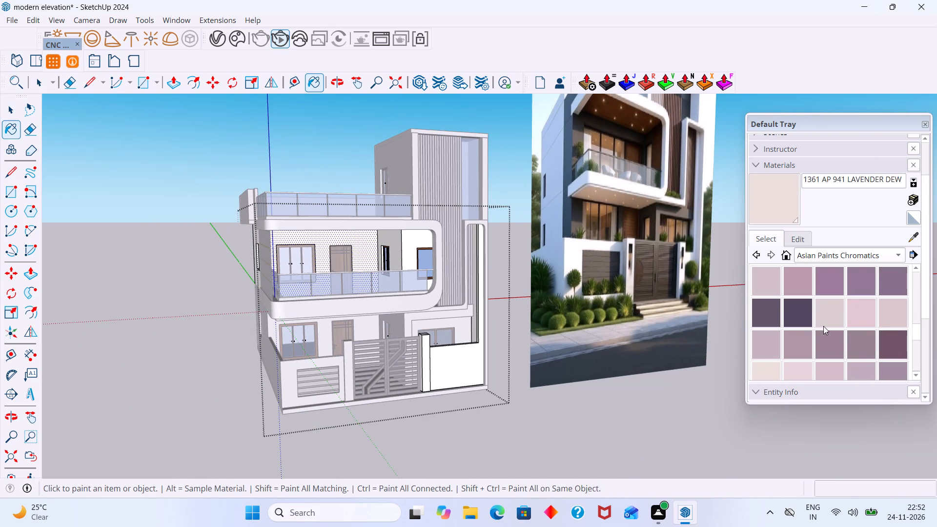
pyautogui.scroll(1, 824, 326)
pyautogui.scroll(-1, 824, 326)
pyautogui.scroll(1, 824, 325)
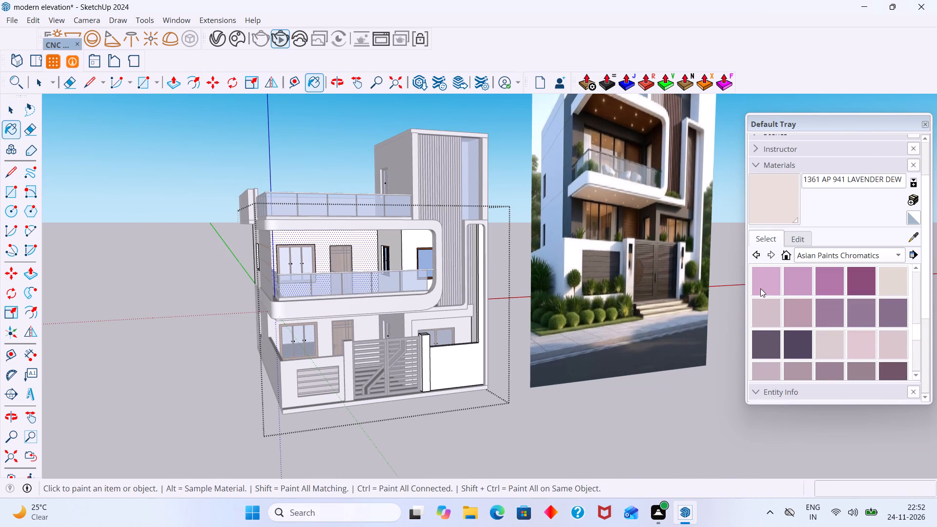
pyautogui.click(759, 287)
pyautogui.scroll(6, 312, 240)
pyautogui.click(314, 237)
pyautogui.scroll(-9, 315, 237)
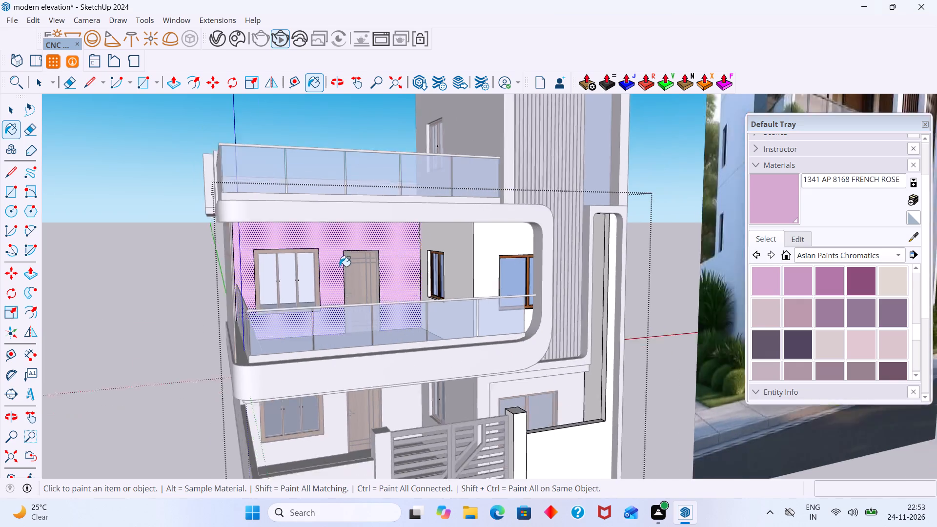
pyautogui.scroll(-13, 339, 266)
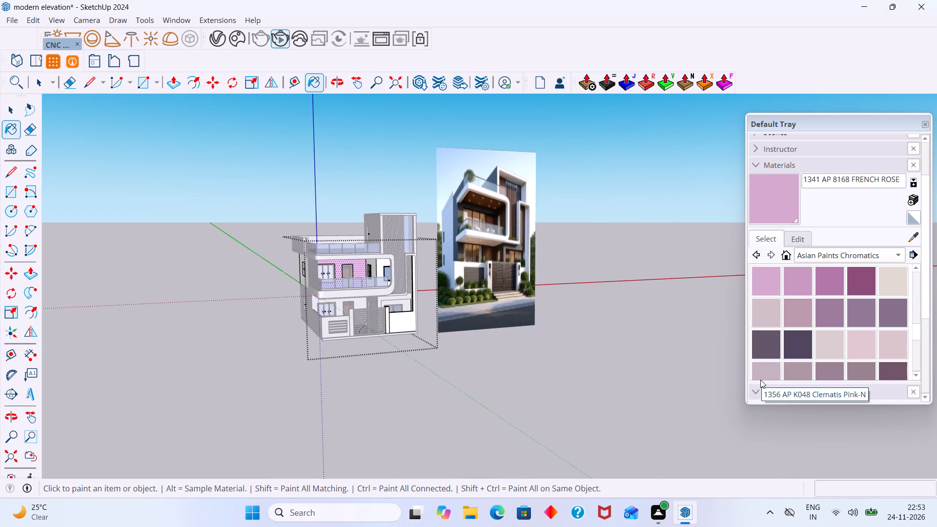
# Paint the first-floor balcony's back wall, around the window and door, with 1345 AP K041 Muskaan-N.
pyautogui.press('space')
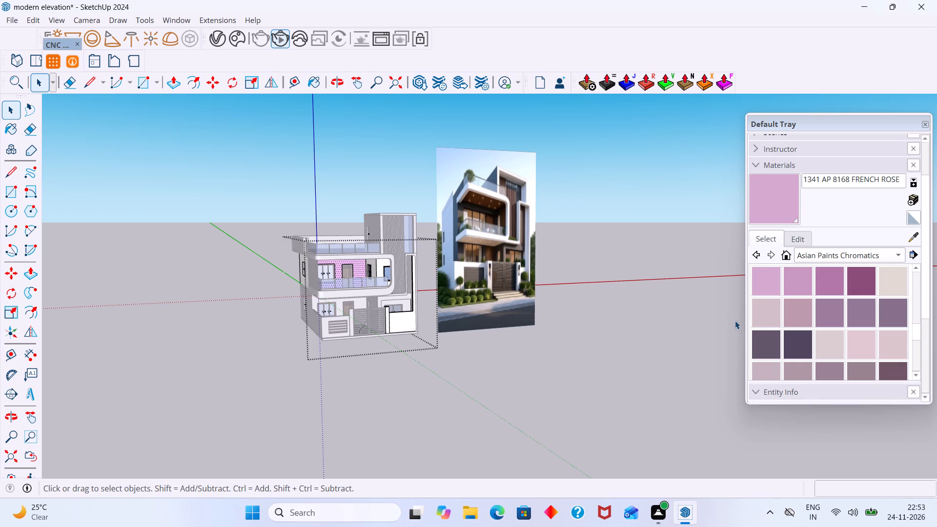
pyautogui.scroll(-1, 838, 260)
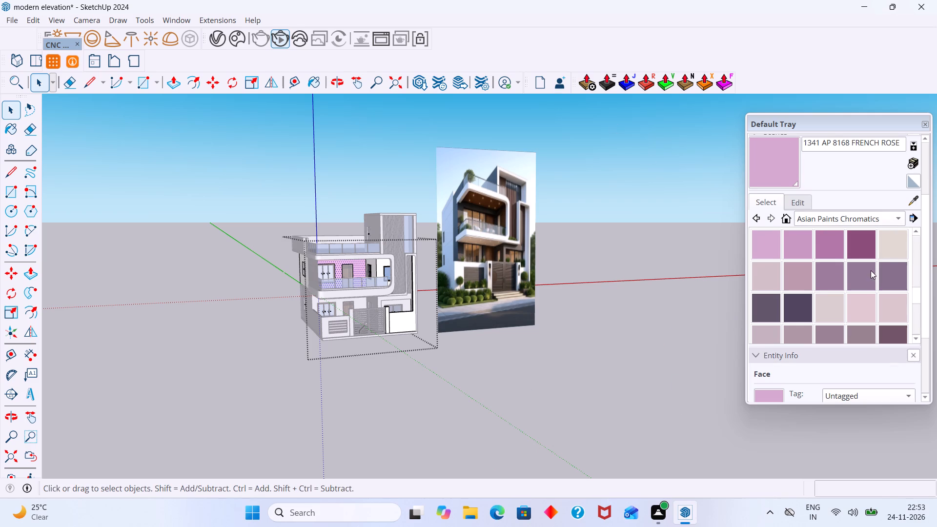
pyautogui.click(888, 249)
pyautogui.scroll(1, 521, 275)
pyautogui.scroll(9, 336, 298)
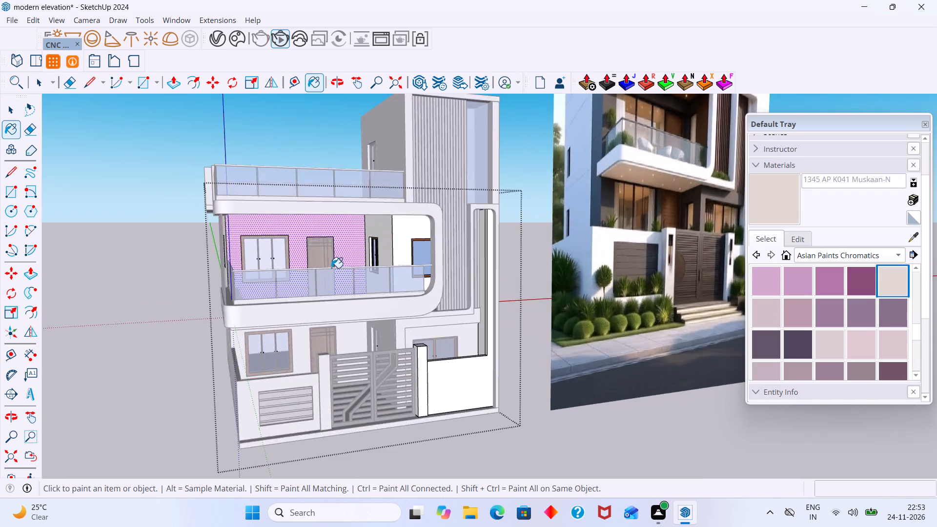
pyautogui.scroll(3, 331, 268)
pyautogui.click(344, 236)
# Paint the adjoining side wall with the small window on the first-floor balcony with 1345 AP K041 Muskaan-N.
pyautogui.moveTo(364, 230); pyautogui.dragTo(439, 226, button='middle')
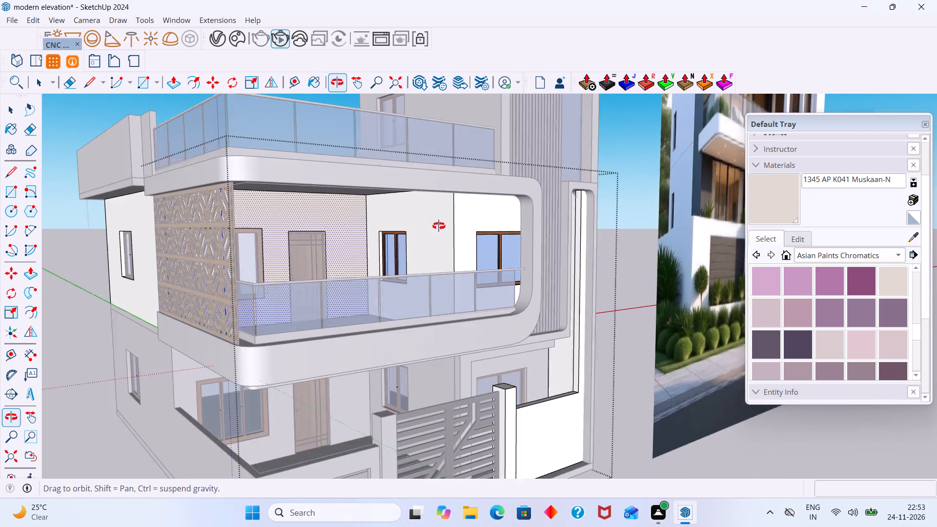
pyautogui.moveTo(439, 226); pyautogui.dragTo(439, 226, button='middle')
pyautogui.scroll(3, 438, 224)
pyautogui.click(437, 223)
pyautogui.scroll(-5, 415, 227)
pyautogui.moveTo(379, 235); pyautogui.dragTo(282, 241, button='middle')
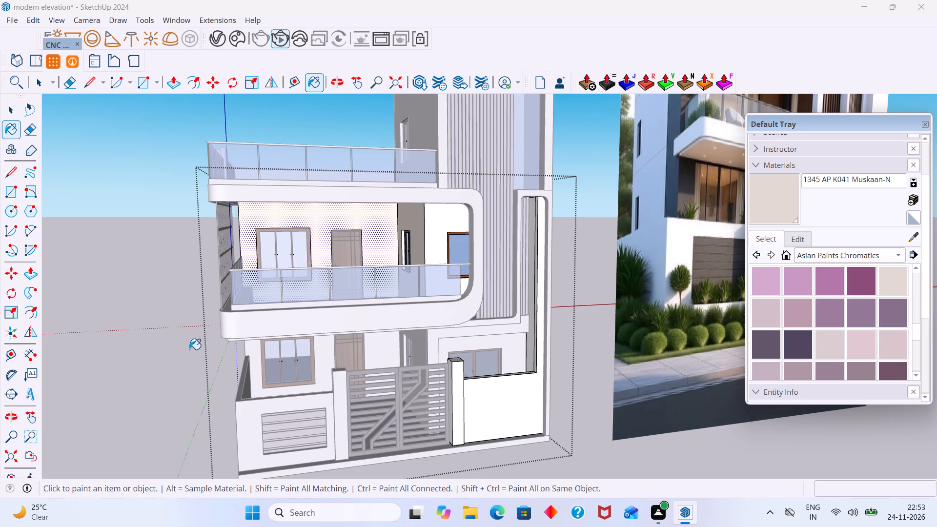
pyautogui.scroll(5, 284, 296)
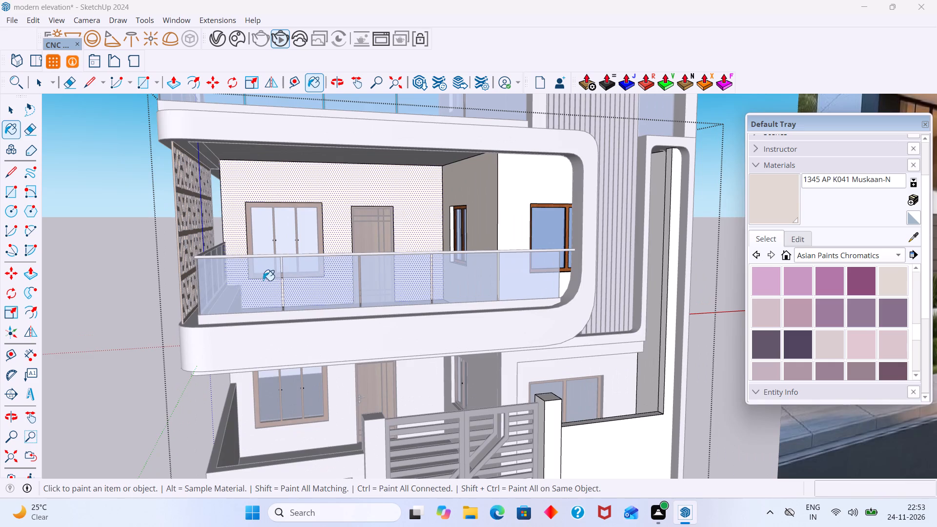
pyautogui.moveTo(233, 281); pyautogui.dragTo(250, 310, button='middle')
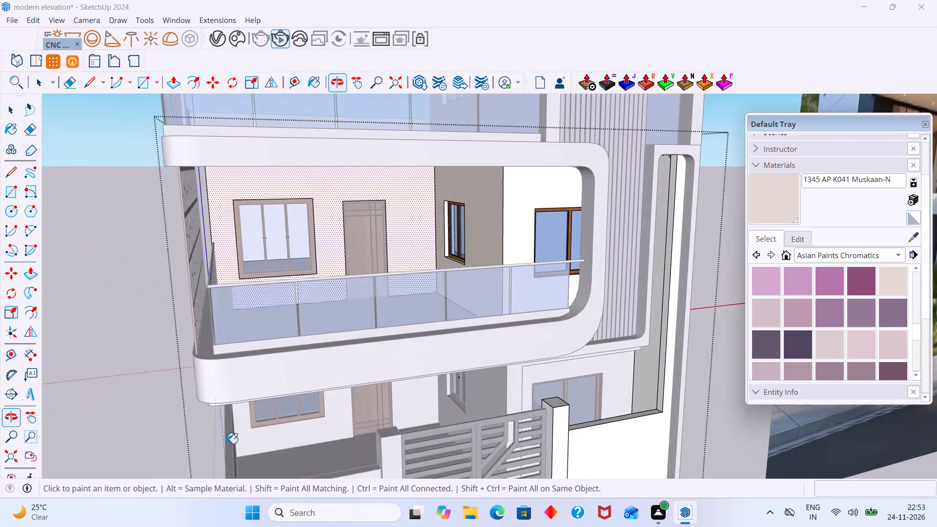
# Exit the first-floor group and compare the house's front and side walls with the wall colours in the reference image.
pyautogui.moveTo(221, 455); pyautogui.dragTo(212, 414, button='middle')
pyautogui.press('space')
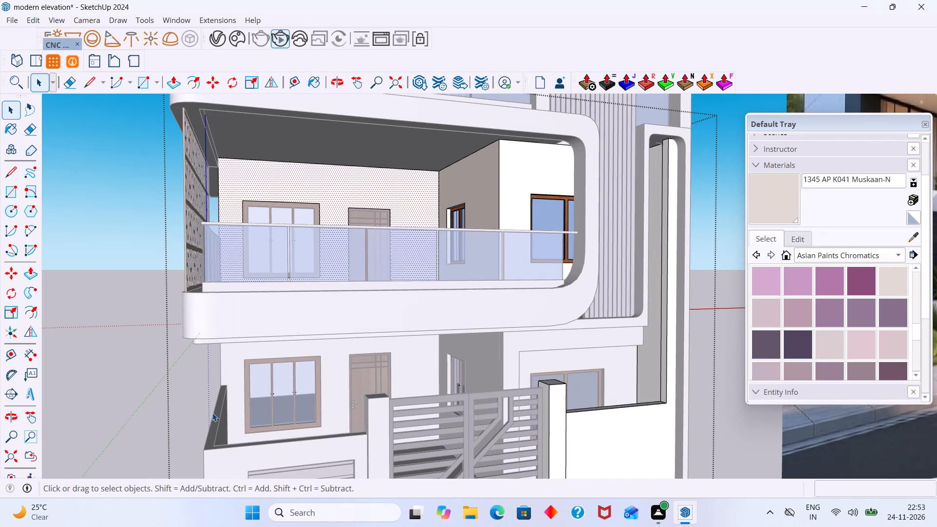
pyautogui.click(110, 413)
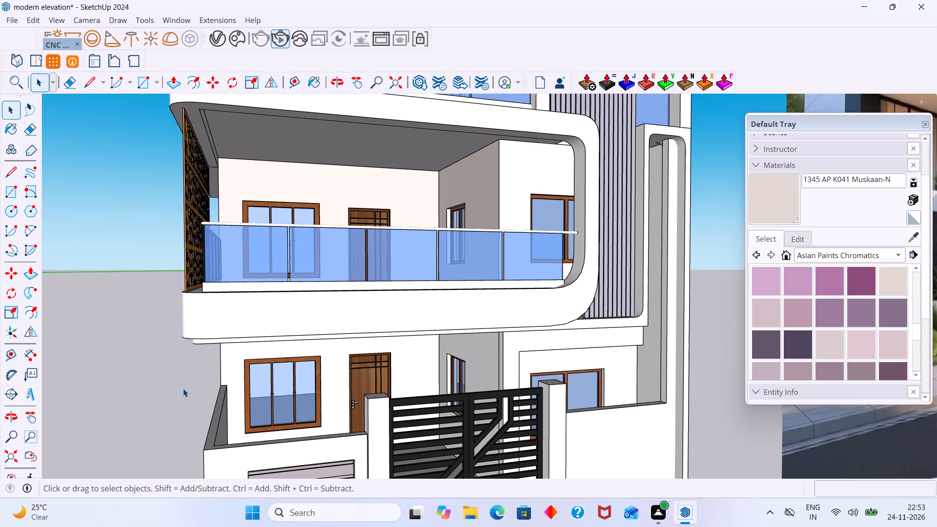
pyautogui.scroll(2, 218, 390)
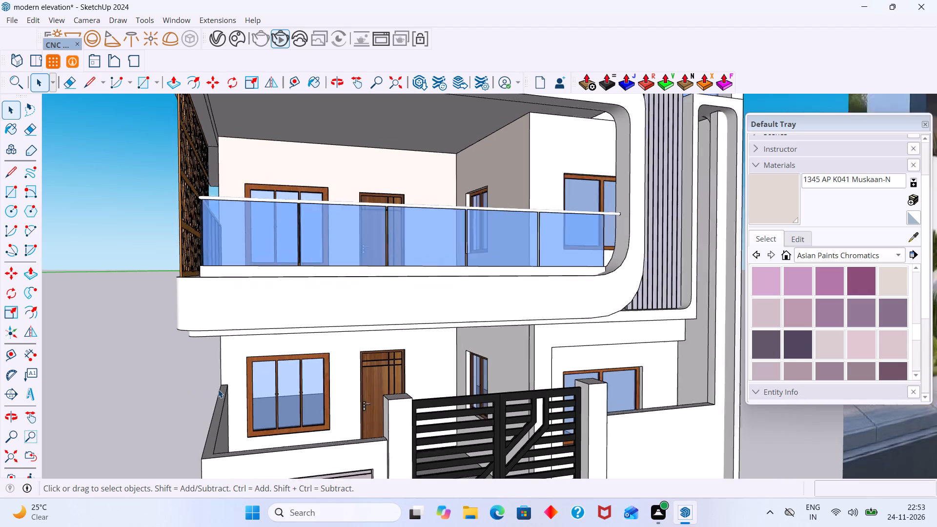
pyautogui.scroll(4, 218, 389)
pyautogui.doubleClick(243, 335)
pyautogui.click(250, 331)
pyautogui.scroll(-16, 250, 331)
pyautogui.click(121, 402)
pyautogui.moveTo(179, 380); pyautogui.dragTo(324, 361, button='middle')
pyautogui.scroll(3, 210, 337)
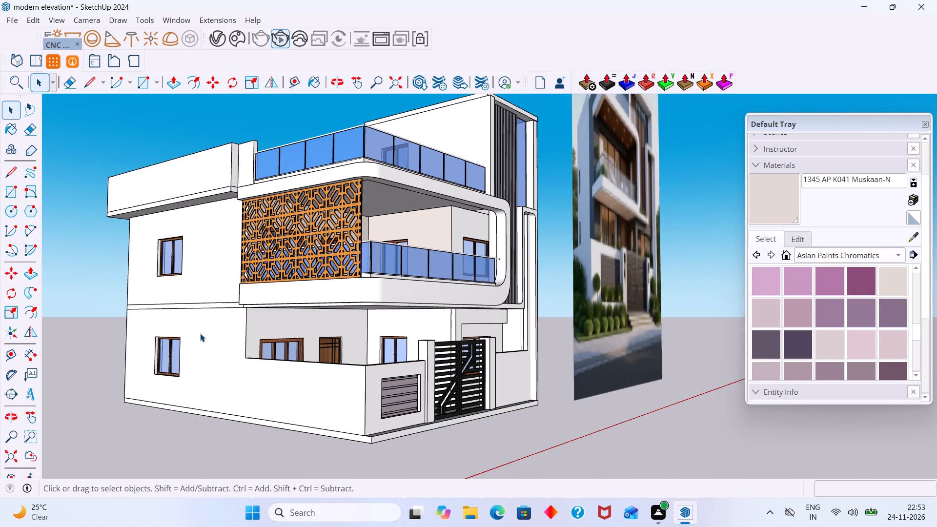
pyautogui.click(220, 333)
pyautogui.moveTo(269, 342); pyautogui.dragTo(261, 343, button='middle')
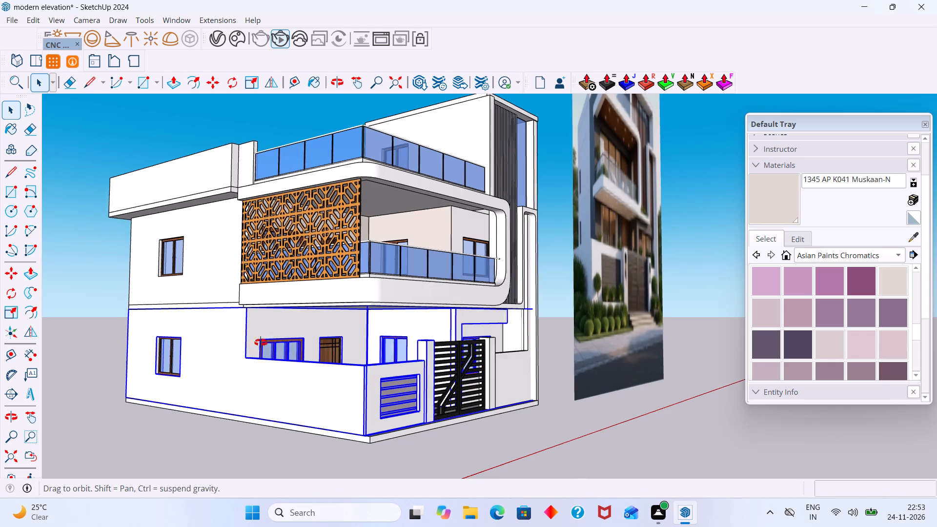
pyautogui.moveTo(261, 343); pyautogui.dragTo(207, 345, button='middle')
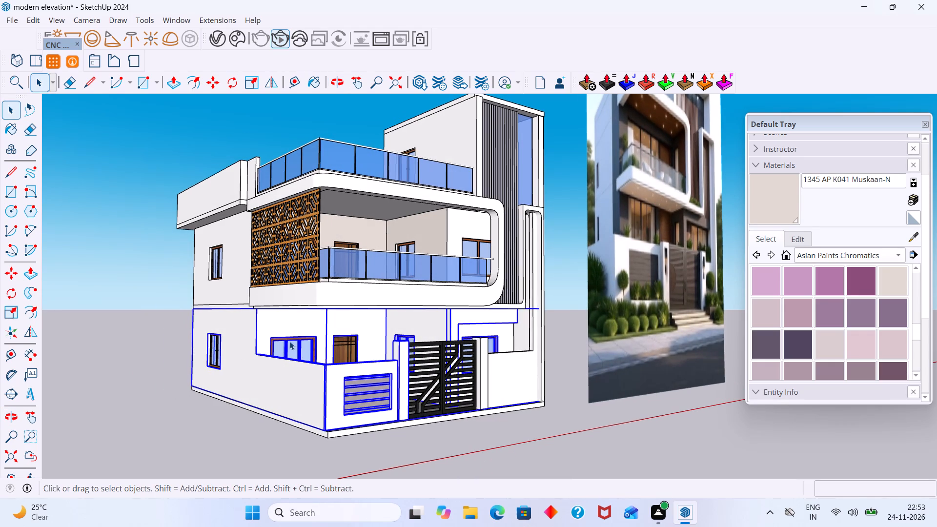
pyautogui.scroll(3, 274, 353)
pyautogui.scroll(-7, 274, 340)
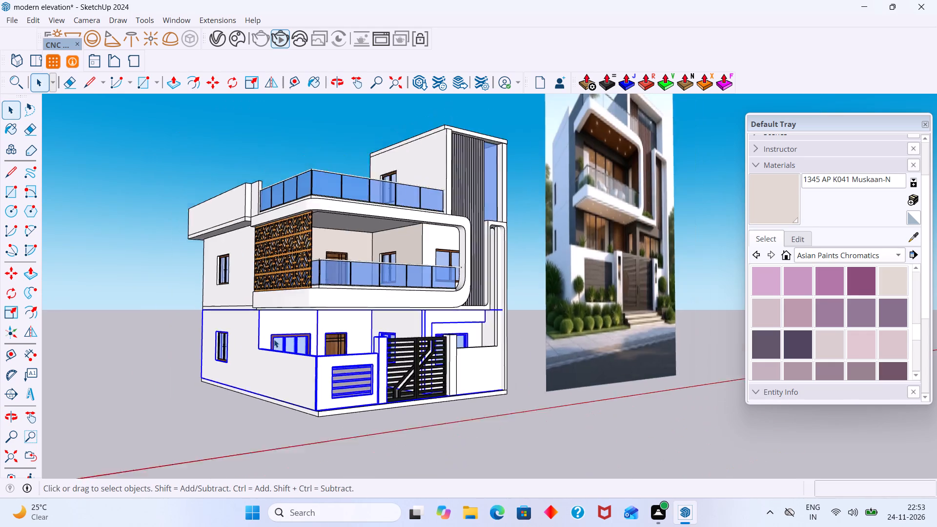
pyautogui.scroll(-1, 274, 339)
pyautogui.scroll(17, 553, 281)
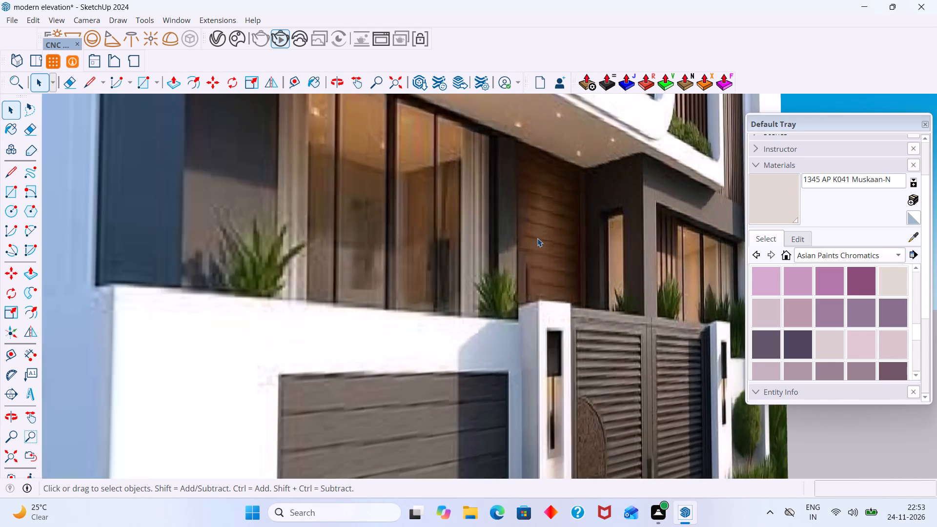
pyautogui.scroll(4, 537, 238)
pyautogui.scroll(-15, 537, 238)
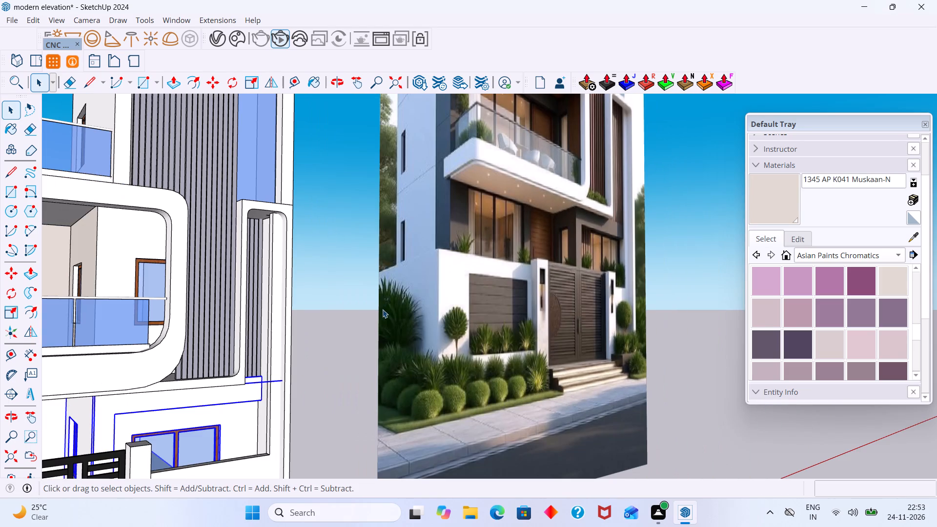
pyautogui.scroll(-12, 17, 420)
pyautogui.scroll(-8, 117, 351)
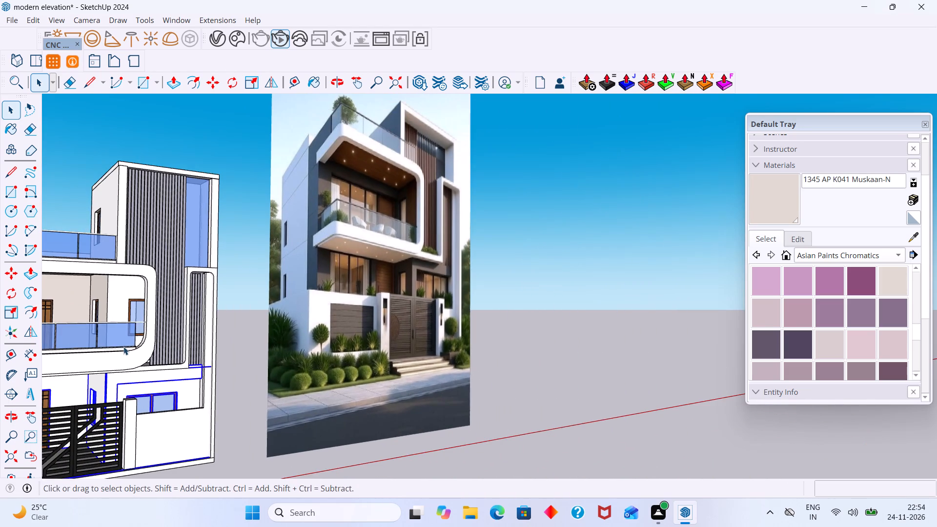
# Paint the first-floor balcony's back wall with 1349 AP 9111 FRESH ORCHID from the Asian Paints Chromatics collection.
pyautogui.keyDown('shift'); pyautogui.moveTo(270, 304); pyautogui.dragTo(329, 298, button='middle'); pyautogui.keyUp('shift')
pyautogui.scroll(11, 36, 293)
pyautogui.doubleClick(81, 282)
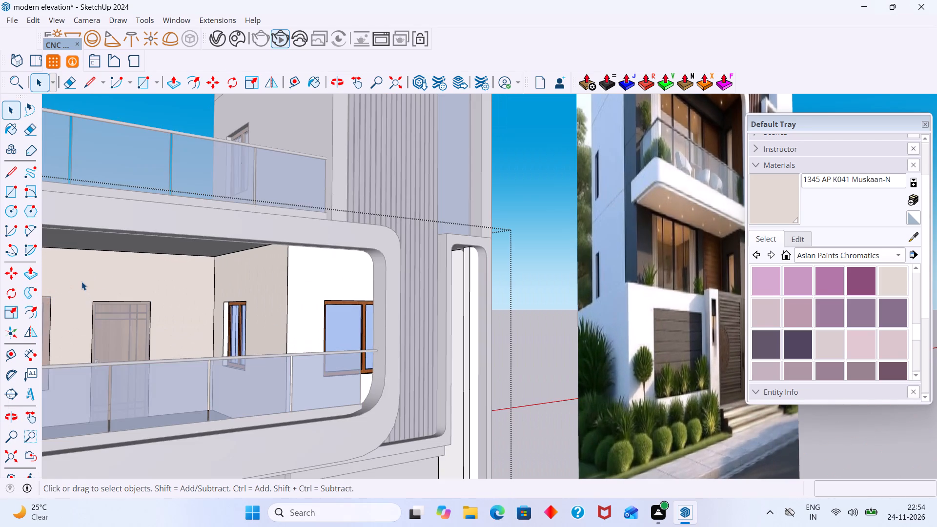
pyautogui.click(89, 282)
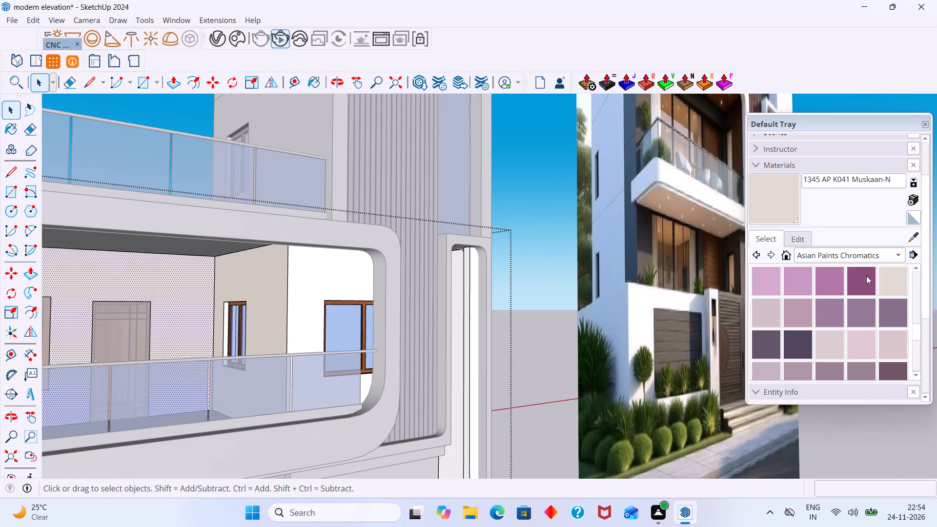
pyautogui.scroll(-1, 861, 300)
pyautogui.click(857, 288)
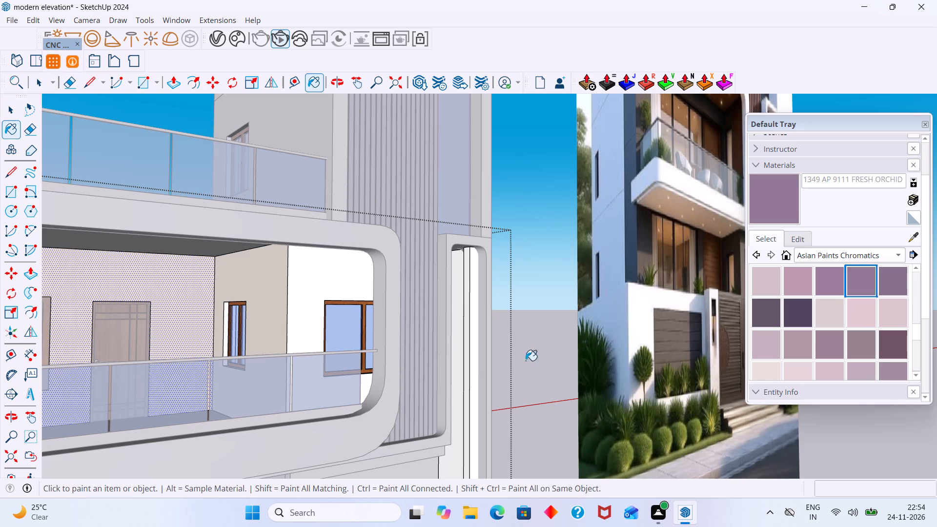
pyautogui.click(144, 283)
pyautogui.scroll(-5, 142, 288)
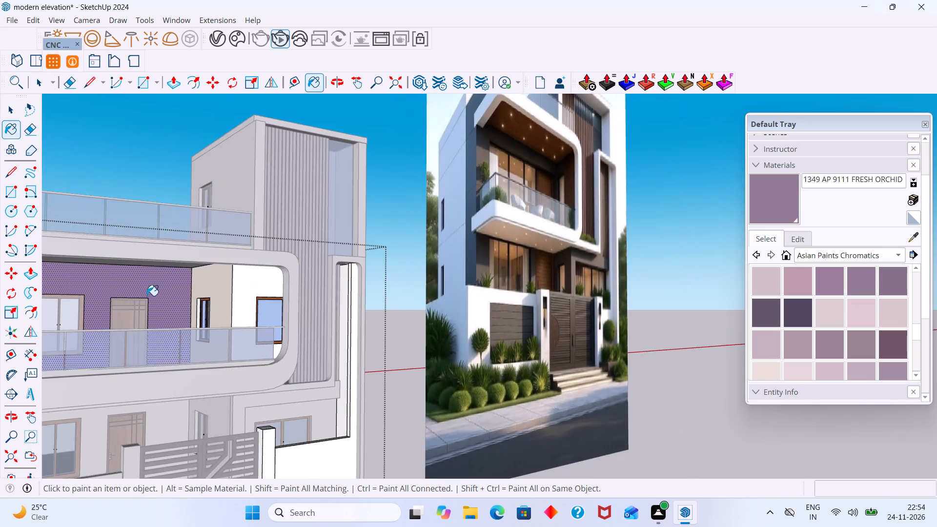
pyautogui.scroll(-6, 147, 296)
pyautogui.scroll(9, 136, 368)
pyautogui.click(112, 356)
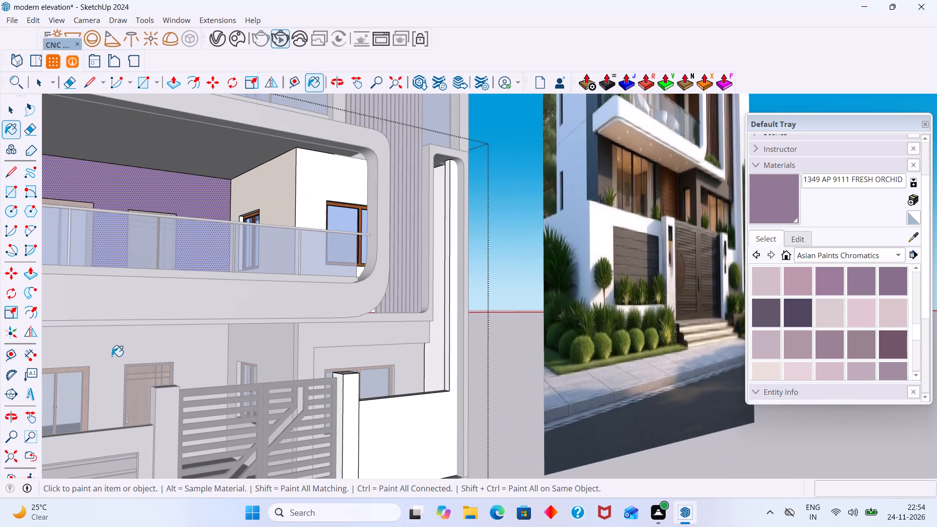
pyautogui.press('space')
pyautogui.scroll(-12, 105, 360)
pyautogui.click(495, 382)
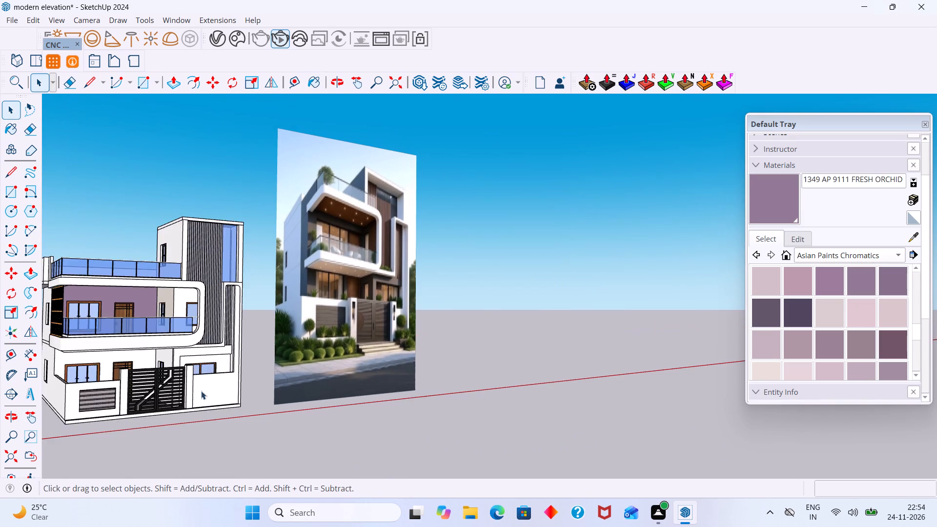
# Reopen the first-floor group and paint the balcony's small-window side wall and the adjoining front-facing wall with 1349 AP 9111 FRESH ORCHID.
pyautogui.moveTo(162, 383); pyautogui.dragTo(245, 385, button='middle')
pyautogui.scroll(7, 152, 332)
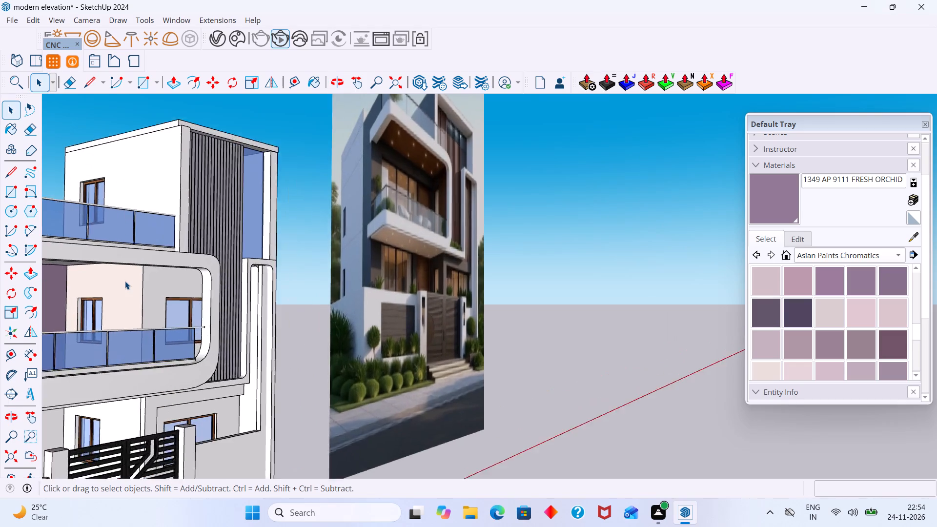
pyautogui.scroll(5, 125, 281)
pyautogui.click(125, 281)
pyautogui.tripleClick(125, 281)
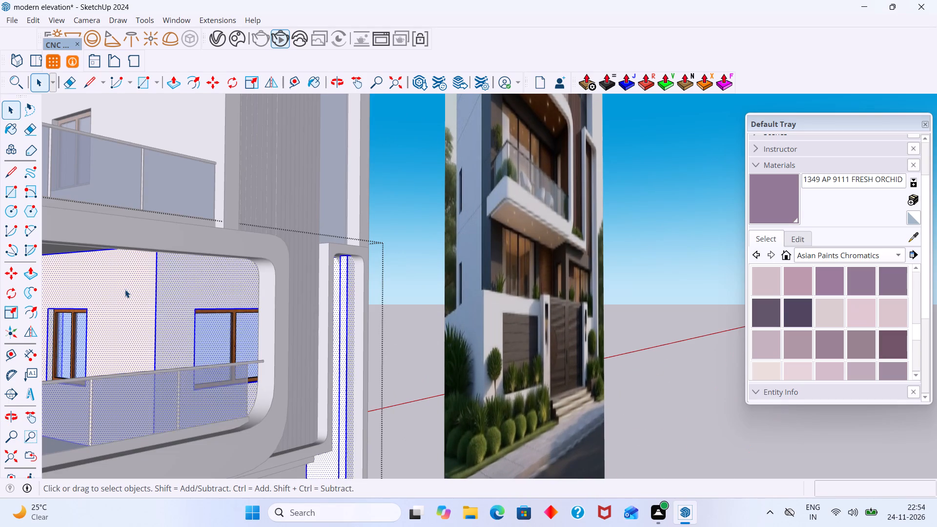
pyautogui.click(125, 289)
pyautogui.click(761, 212)
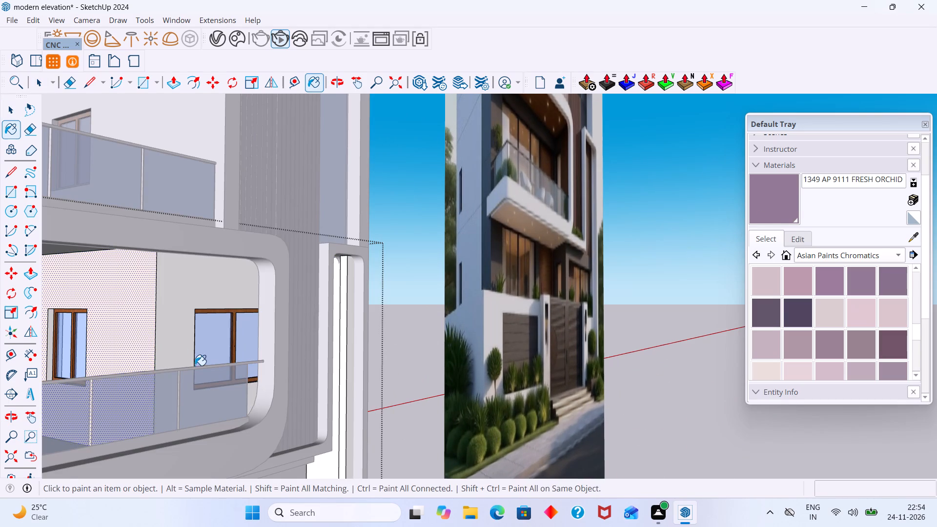
pyautogui.click(142, 327)
pyautogui.click(172, 312)
pyautogui.scroll(-17, 172, 312)
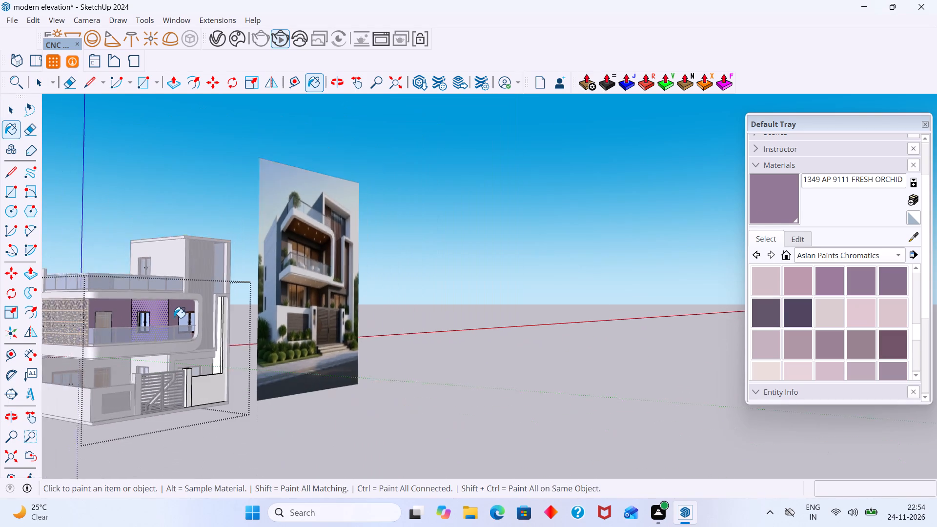
# Paint the side and top reveals of the small balcony window with 1349 AP 9111 FRESH ORCHID.
pyautogui.moveTo(152, 323); pyautogui.dragTo(118, 327, button='middle')
pyautogui.scroll(19, 152, 309)
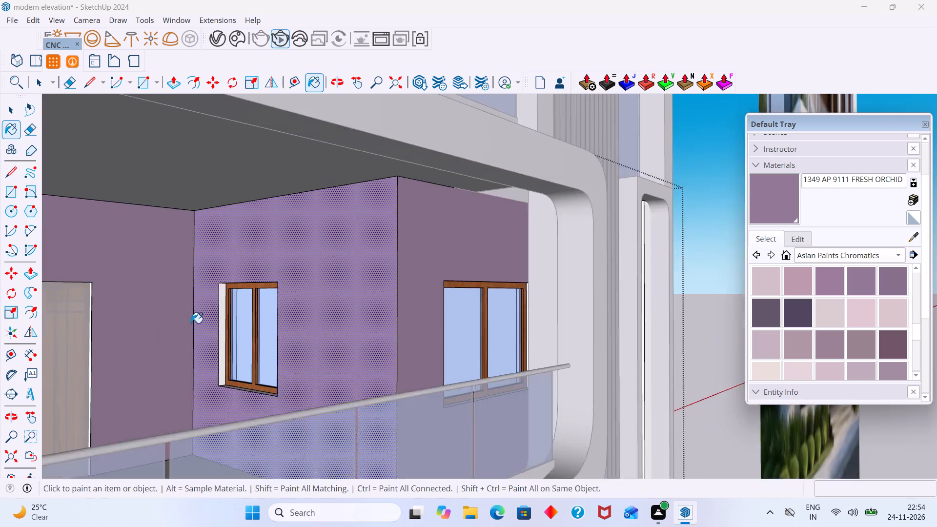
pyautogui.scroll(7, 191, 323)
pyautogui.click(246, 301)
pyautogui.scroll(-3, 247, 301)
pyautogui.moveTo(248, 310); pyautogui.dragTo(472, 262, button='middle')
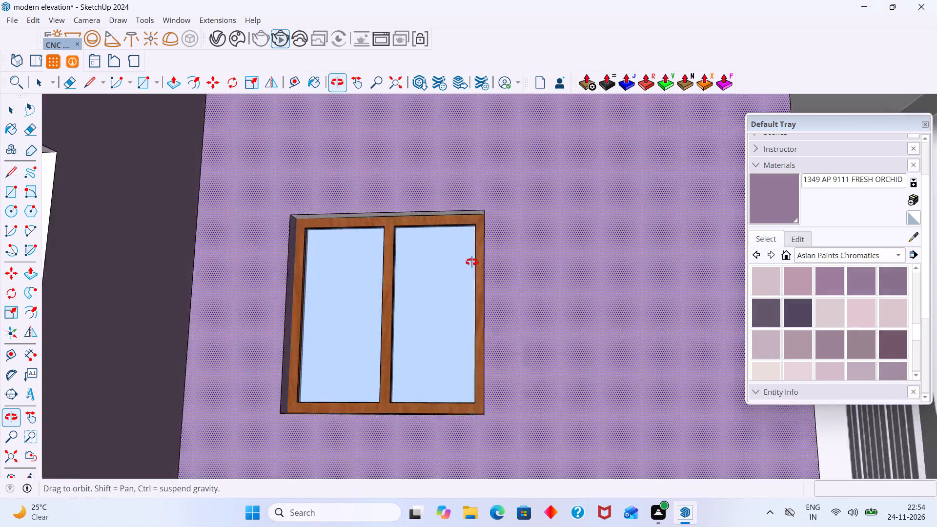
pyautogui.moveTo(472, 262); pyautogui.dragTo(470, 288, button='middle')
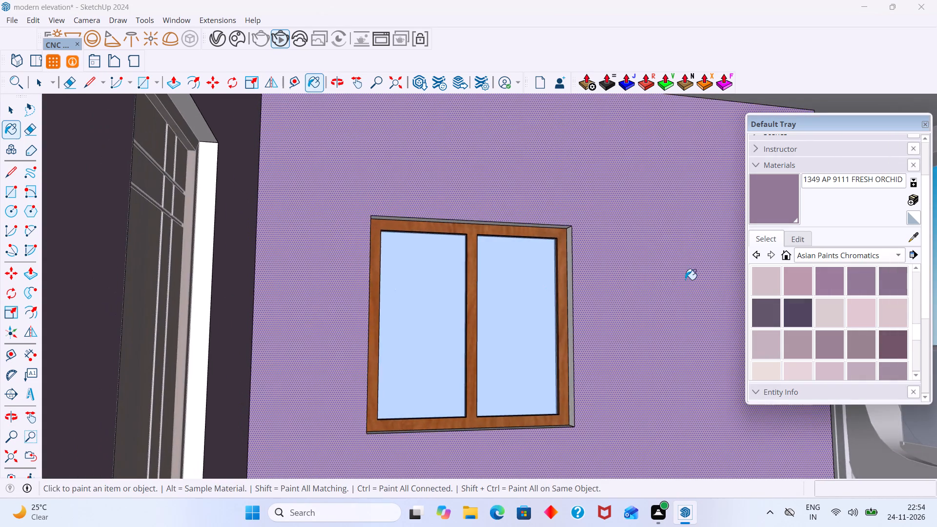
pyautogui.scroll(5, 653, 263)
pyautogui.middleClick(520, 230)
pyautogui.moveTo(523, 213); pyautogui.dragTo(520, 201, button='middle')
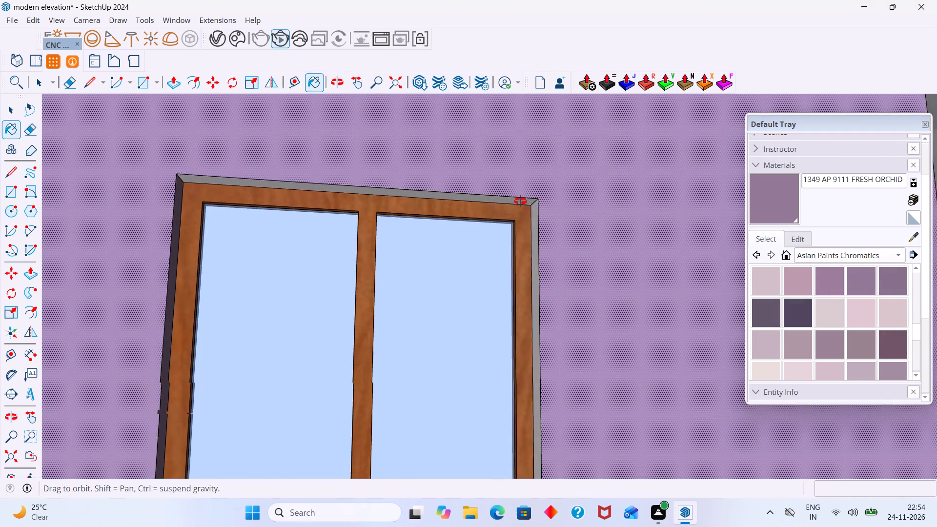
pyautogui.moveTo(520, 201); pyautogui.dragTo(517, 191, button='middle')
pyautogui.scroll(7, 520, 199)
pyautogui.click(515, 197)
pyautogui.click(549, 220)
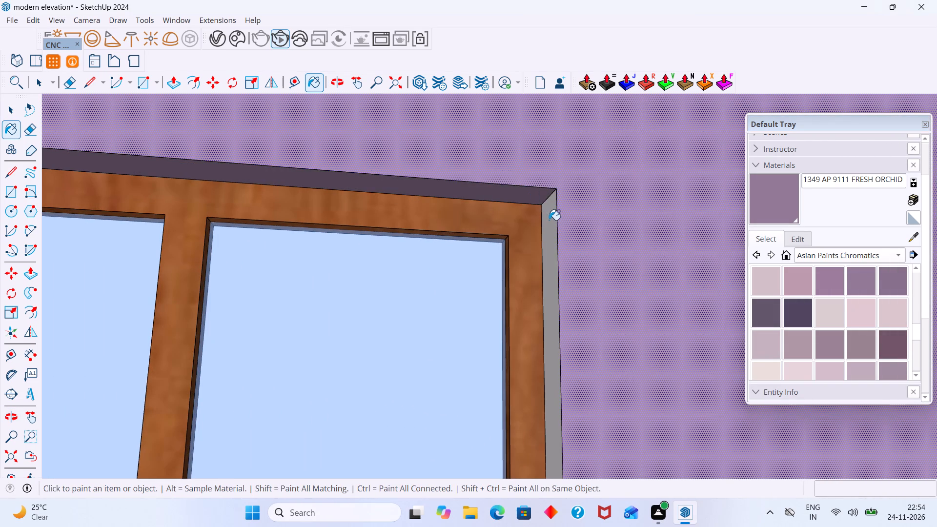
# Examine the small balcony window's sill and the side elevation's windows, and exit the first-floor group.
pyautogui.scroll(-15, 547, 219)
pyautogui.moveTo(478, 339); pyautogui.dragTo(374, 399, button='middle')
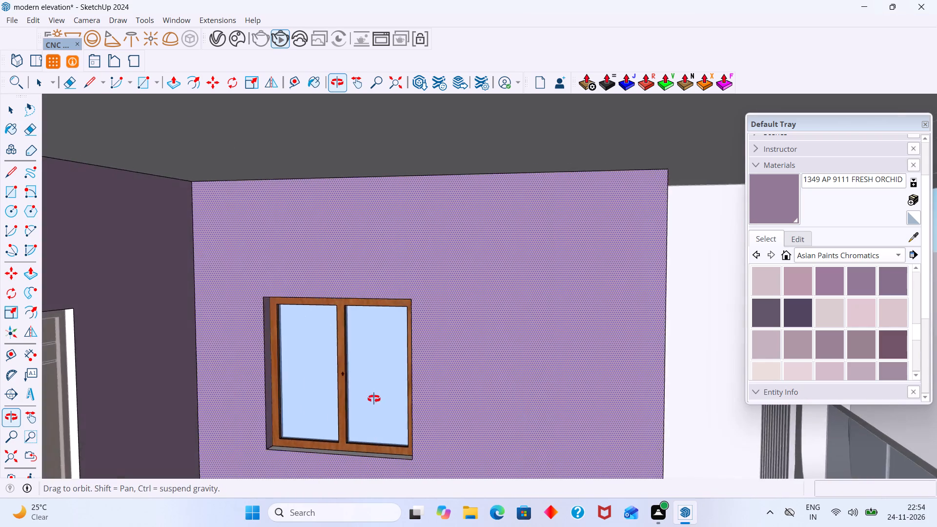
pyautogui.moveTo(374, 399); pyautogui.dragTo(362, 321, button='middle')
pyautogui.moveTo(332, 370); pyautogui.dragTo(330, 425, button='middle')
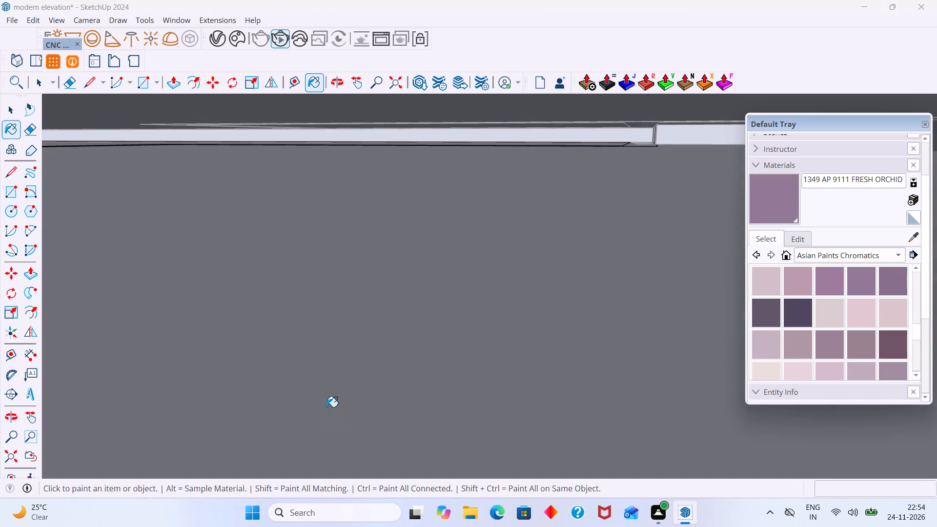
pyautogui.moveTo(325, 402); pyautogui.dragTo(319, 352, button='middle')
pyautogui.click(14, 460)
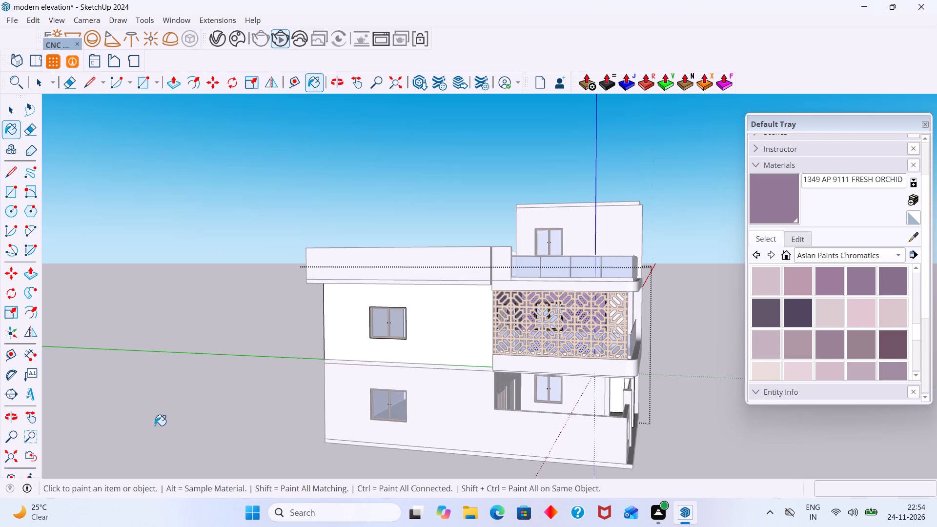
pyautogui.scroll(13, 421, 349)
pyautogui.moveTo(422, 330); pyautogui.dragTo(381, 382, button='middle')
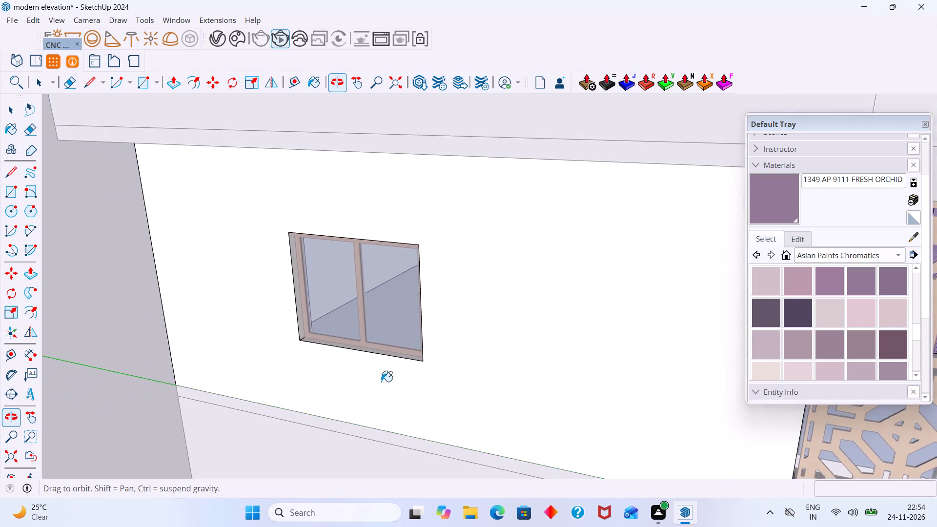
pyautogui.moveTo(381, 382); pyautogui.dragTo(393, 394, button='middle')
pyautogui.scroll(15, 331, 344)
pyautogui.scroll(-16, 309, 337)
pyautogui.scroll(1, 319, 330)
pyautogui.scroll(-5, 319, 330)
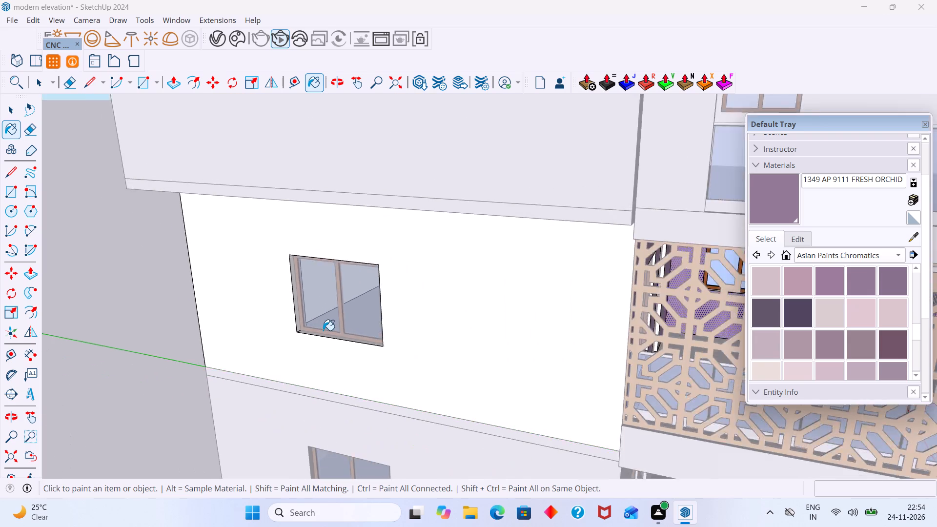
pyautogui.scroll(-14, 323, 330)
pyautogui.moveTo(446, 365); pyautogui.dragTo(417, 308, button='middle')
pyautogui.scroll(7, 471, 384)
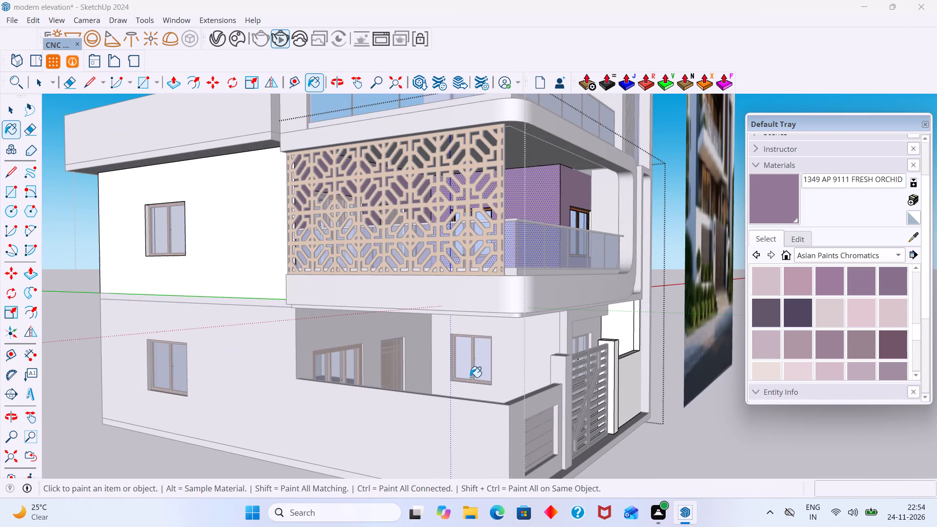
pyautogui.press('space')
pyautogui.click(154, 465)
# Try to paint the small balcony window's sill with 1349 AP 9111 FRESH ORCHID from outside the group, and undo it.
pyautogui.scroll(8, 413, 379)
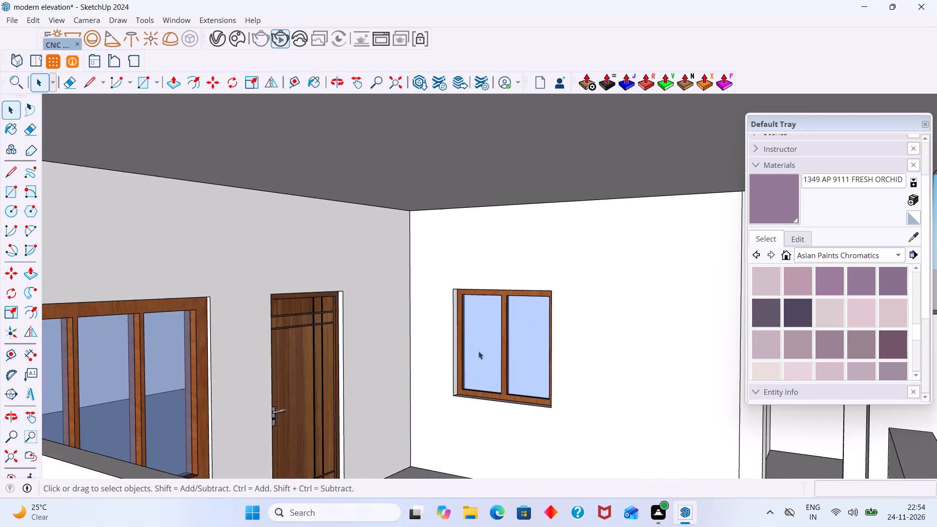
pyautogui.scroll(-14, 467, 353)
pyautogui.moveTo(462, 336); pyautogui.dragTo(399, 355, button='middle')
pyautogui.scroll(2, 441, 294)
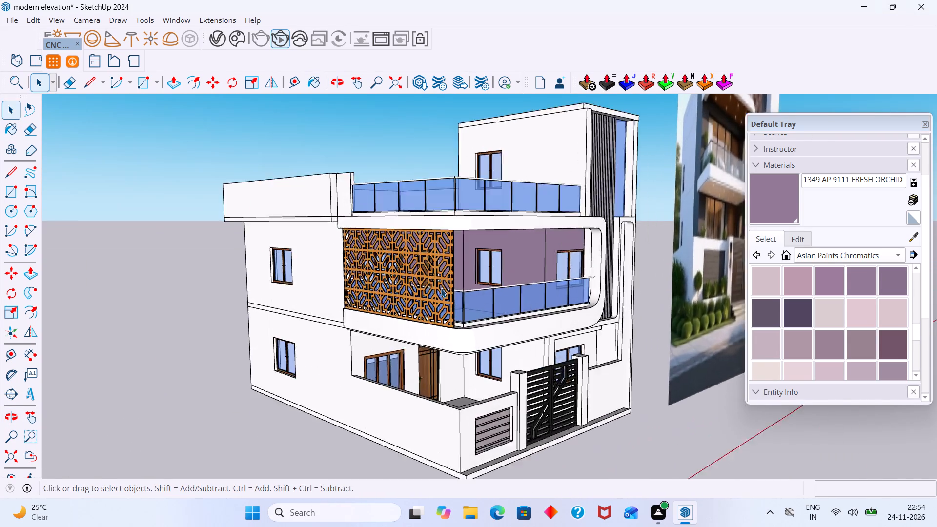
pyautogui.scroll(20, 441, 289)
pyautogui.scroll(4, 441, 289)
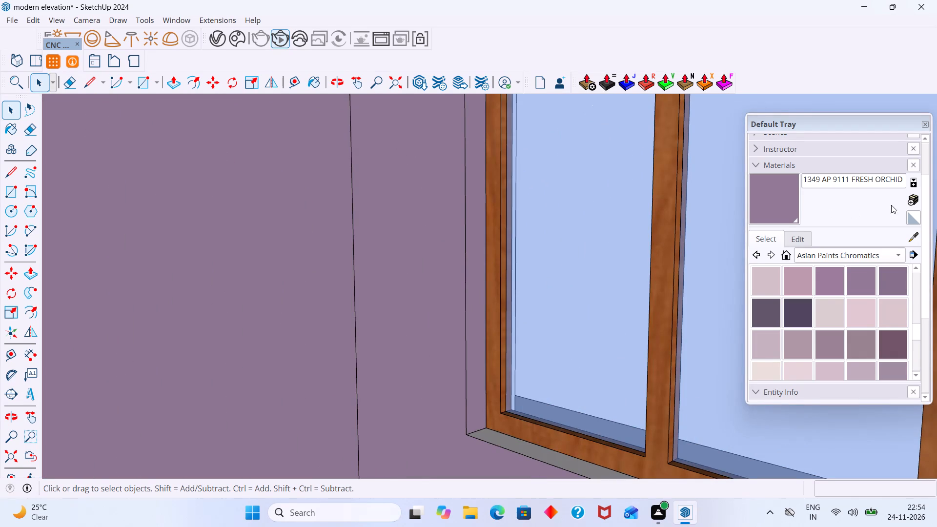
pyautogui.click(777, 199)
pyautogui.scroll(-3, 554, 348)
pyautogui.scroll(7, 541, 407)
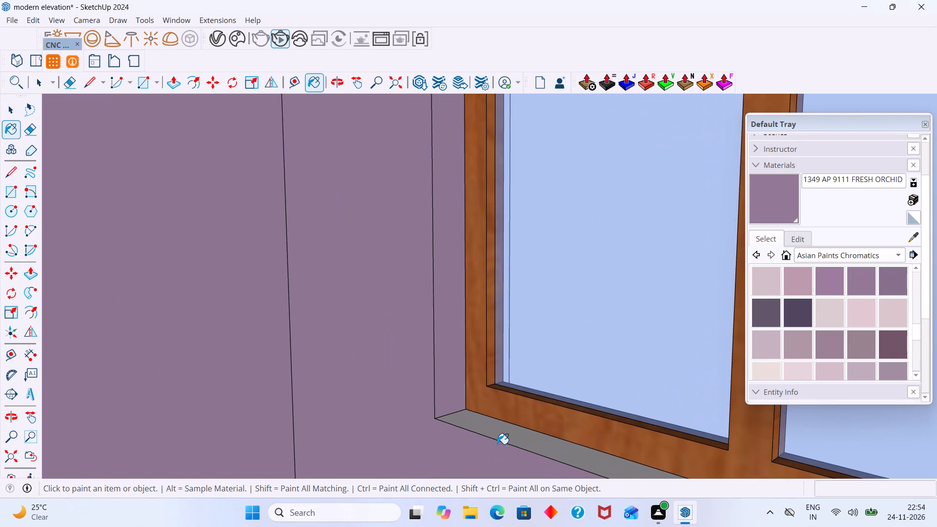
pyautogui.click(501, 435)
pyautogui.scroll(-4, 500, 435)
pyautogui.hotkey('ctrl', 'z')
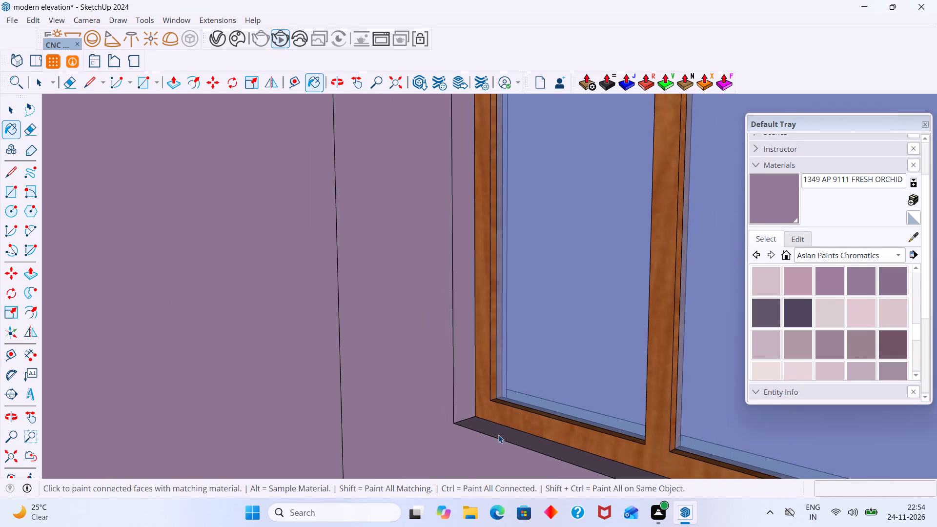
# Reopen the first-floor group, paint the small balcony window's sill with 1349 AP 9111 FRESH ORCHID, and exit the group.
pyautogui.scroll(-5, 517, 428)
pyautogui.scroll(4, 510, 427)
pyautogui.moveTo(510, 428); pyautogui.dragTo(508, 449, button='middle')
pyautogui.scroll(6, 493, 450)
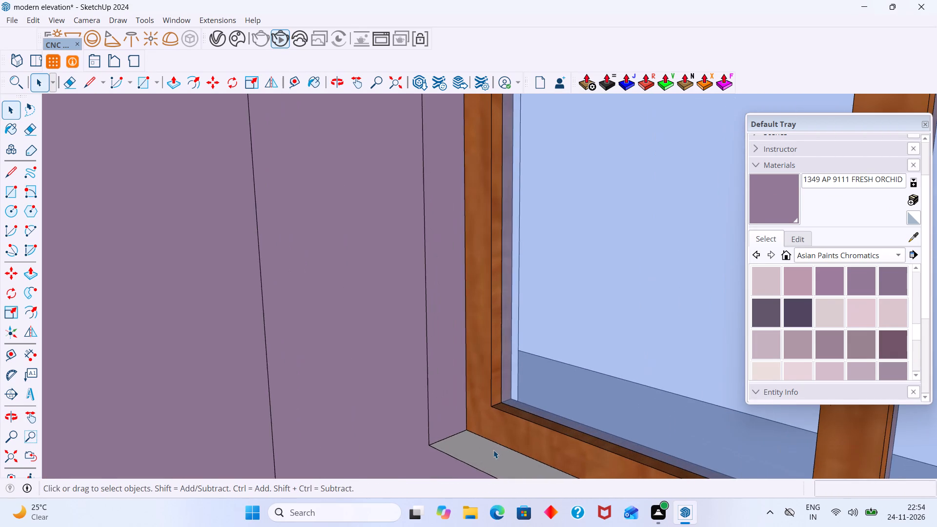
pyautogui.doubleClick(489, 450)
pyautogui.click(498, 456)
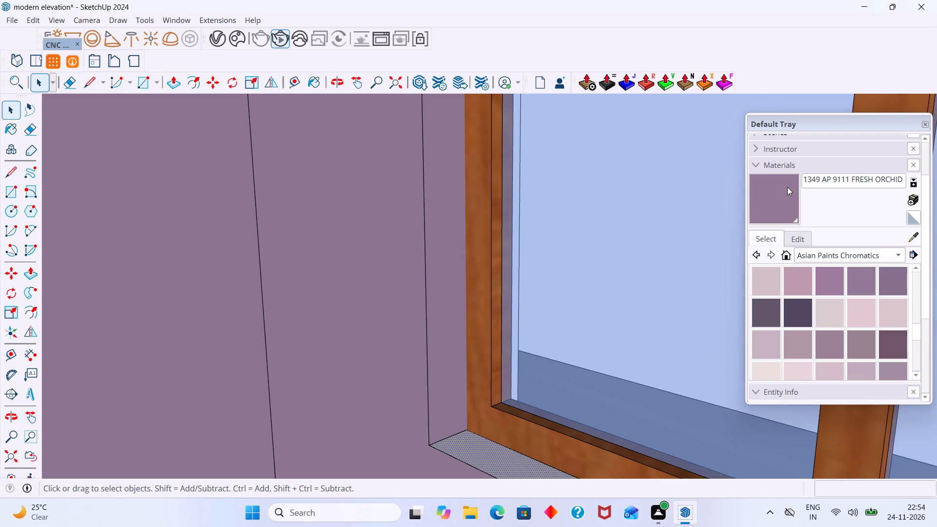
pyautogui.click(787, 187)
pyautogui.click(492, 463)
pyautogui.scroll(-17, 489, 455)
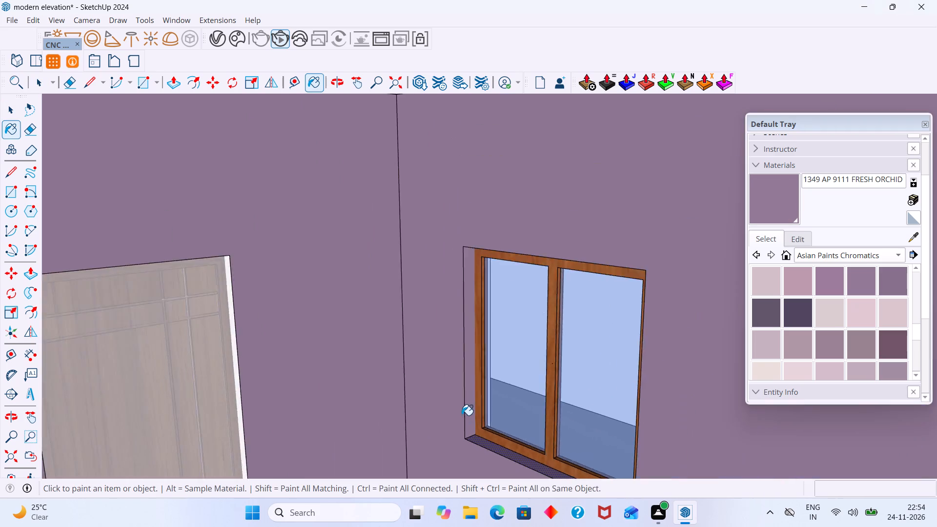
pyautogui.scroll(-20, 462, 415)
pyautogui.scroll(-4, 462, 415)
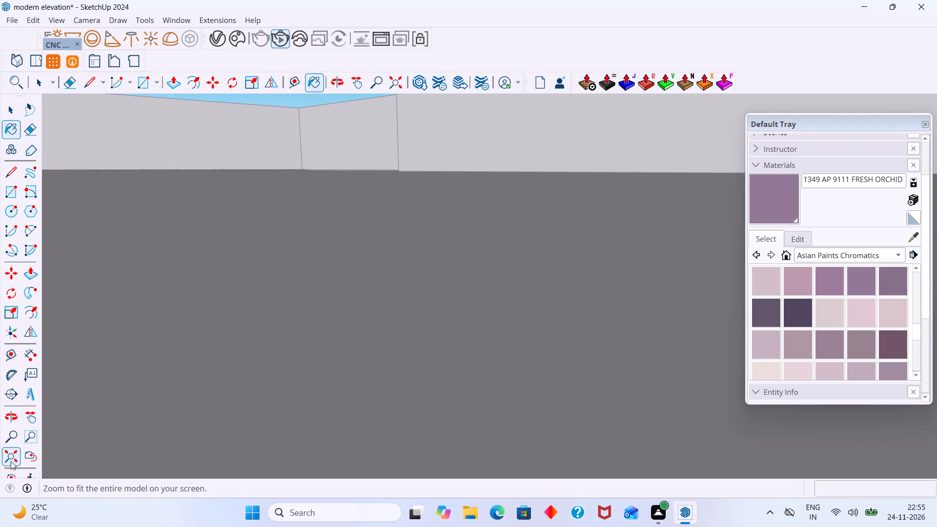
pyautogui.click(10, 461)
pyautogui.scroll(-5, 117, 393)
pyautogui.press('space')
pyautogui.click(186, 366)
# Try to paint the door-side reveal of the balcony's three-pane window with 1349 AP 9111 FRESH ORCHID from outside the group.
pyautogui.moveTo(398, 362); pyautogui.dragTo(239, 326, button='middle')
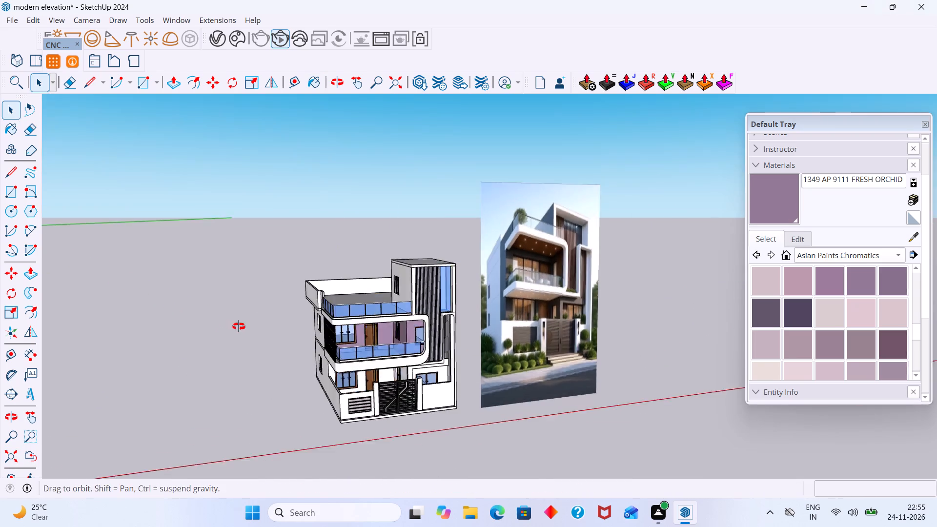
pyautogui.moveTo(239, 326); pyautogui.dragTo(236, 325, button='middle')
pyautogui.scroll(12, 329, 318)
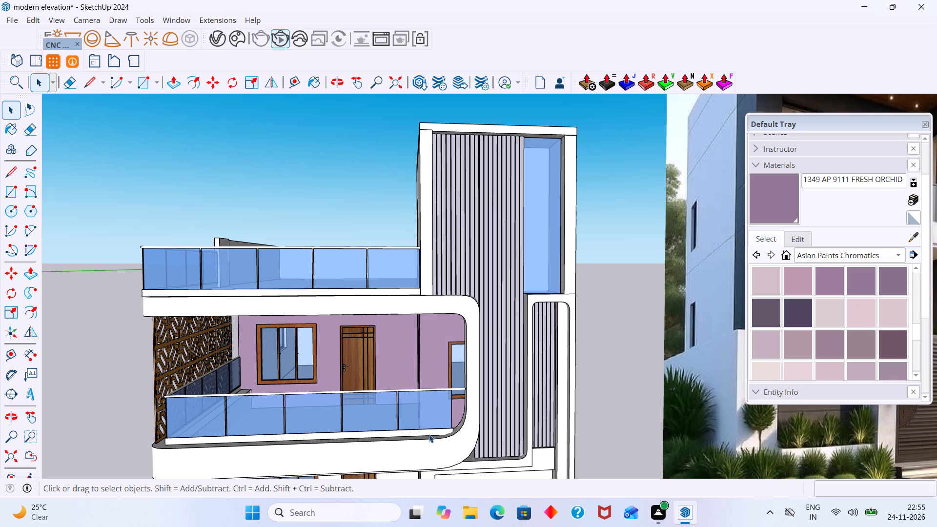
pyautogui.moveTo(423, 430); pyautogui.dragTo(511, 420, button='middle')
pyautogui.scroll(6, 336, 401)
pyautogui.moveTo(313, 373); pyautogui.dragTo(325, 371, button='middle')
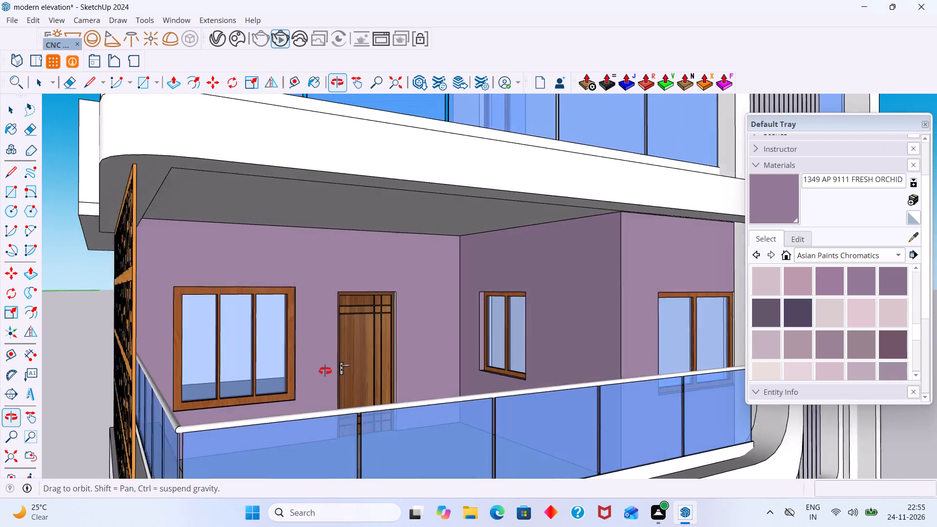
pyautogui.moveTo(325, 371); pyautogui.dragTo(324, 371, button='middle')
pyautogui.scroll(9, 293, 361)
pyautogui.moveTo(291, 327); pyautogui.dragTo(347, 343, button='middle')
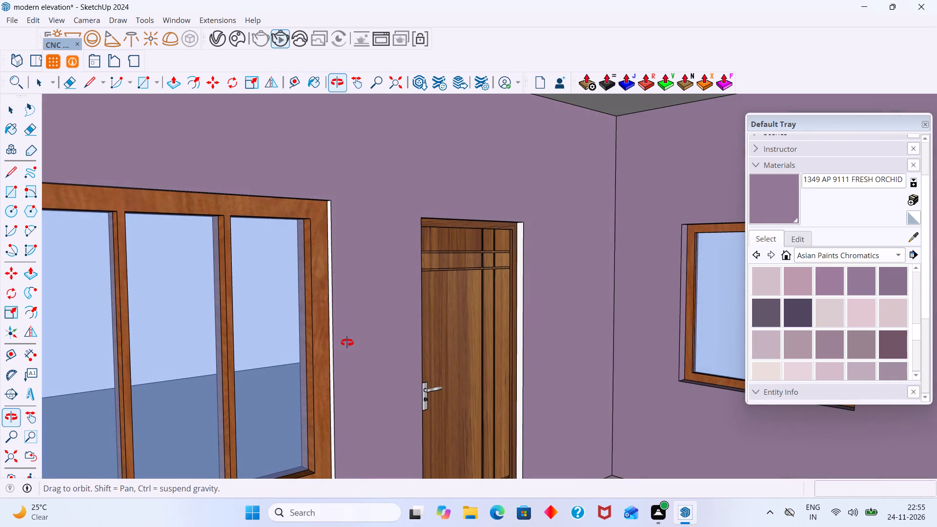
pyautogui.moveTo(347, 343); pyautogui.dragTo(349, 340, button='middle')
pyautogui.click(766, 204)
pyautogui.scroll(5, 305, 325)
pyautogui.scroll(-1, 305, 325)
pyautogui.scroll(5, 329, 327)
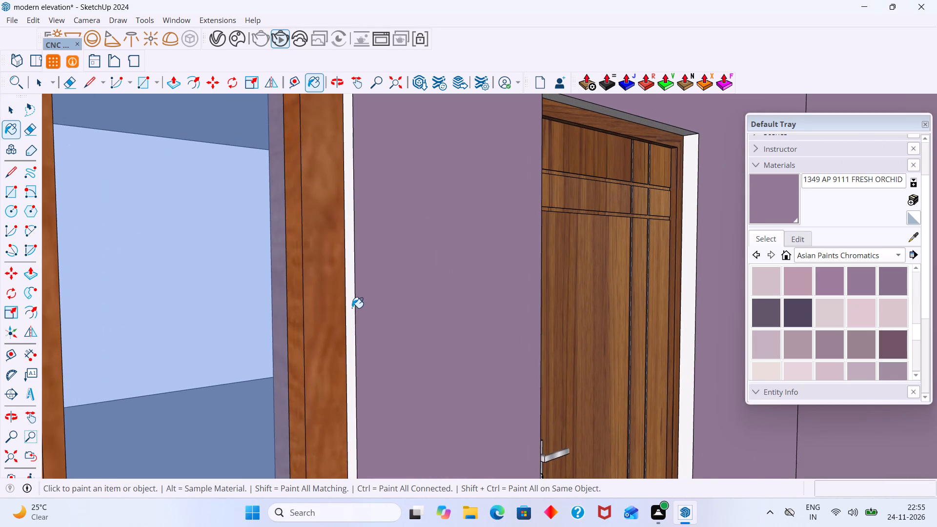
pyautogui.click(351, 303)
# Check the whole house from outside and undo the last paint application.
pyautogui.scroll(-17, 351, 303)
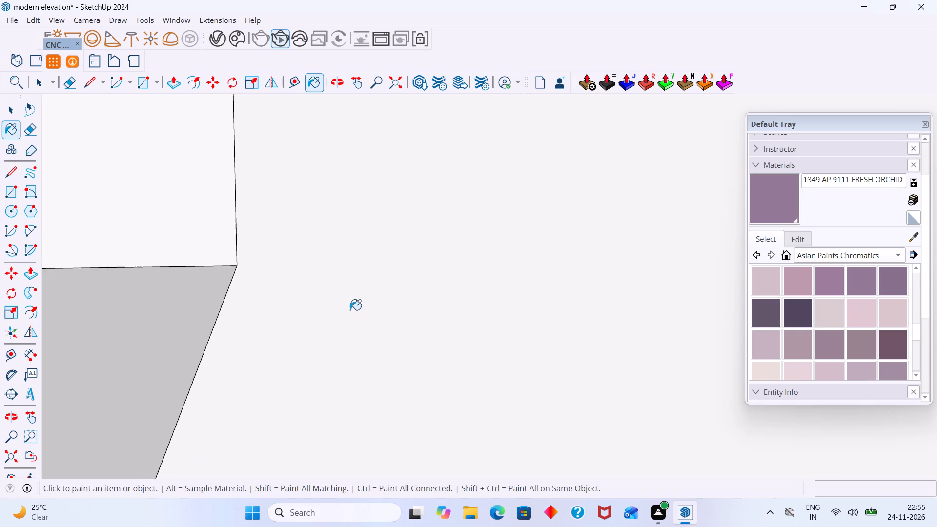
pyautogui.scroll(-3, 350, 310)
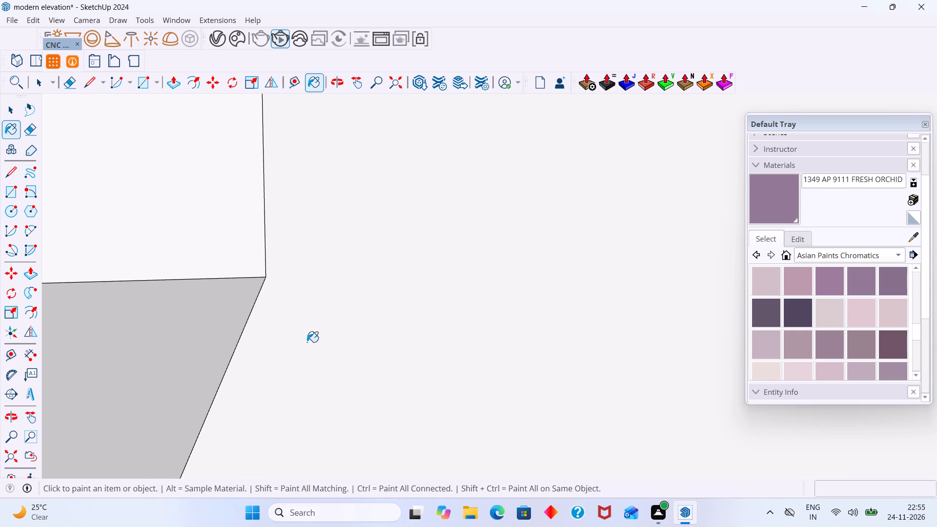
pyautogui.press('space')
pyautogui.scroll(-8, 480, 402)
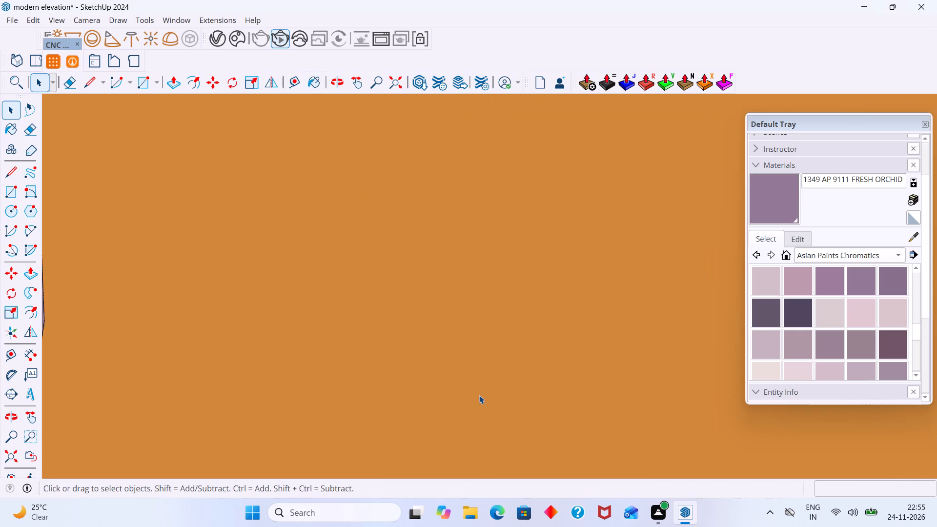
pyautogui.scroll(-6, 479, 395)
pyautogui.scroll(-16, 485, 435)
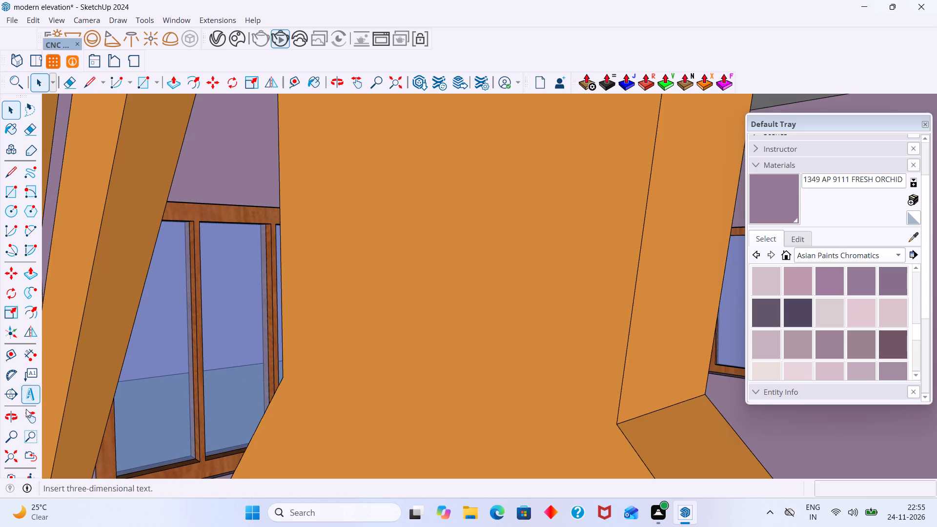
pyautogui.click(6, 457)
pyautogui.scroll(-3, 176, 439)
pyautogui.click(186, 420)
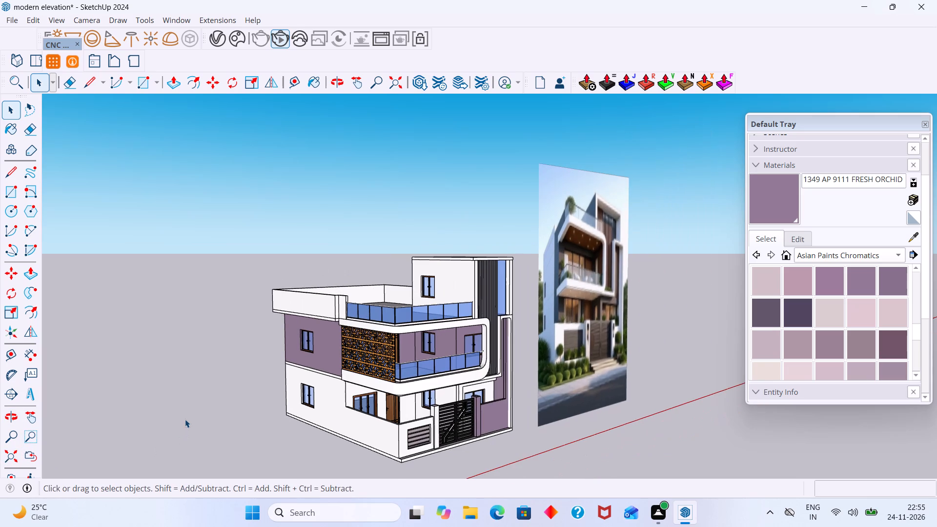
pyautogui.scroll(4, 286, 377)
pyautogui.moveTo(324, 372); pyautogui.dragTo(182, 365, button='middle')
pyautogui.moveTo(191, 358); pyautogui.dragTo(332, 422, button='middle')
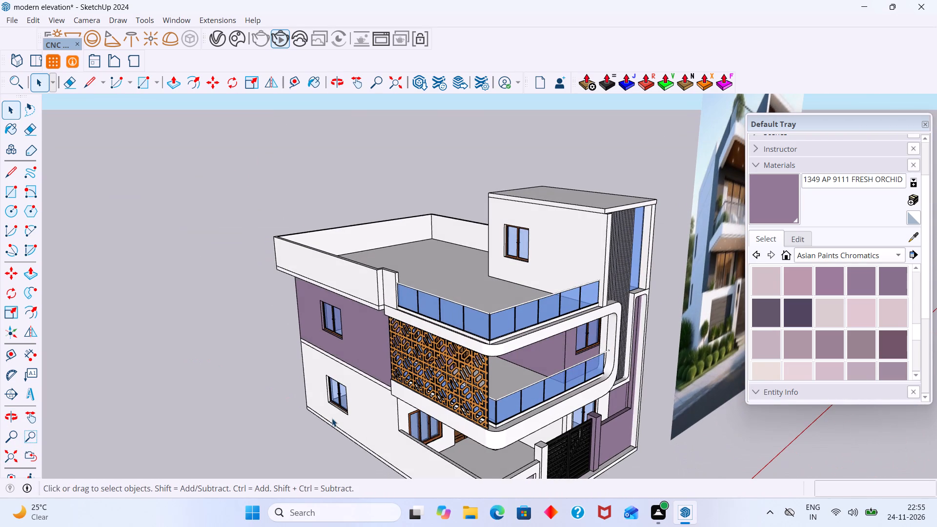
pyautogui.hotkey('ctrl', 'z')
# Open the first-floor group and paint the three-pane balcony window's screen-side and top reveals with 1349 AP 9111 FRESH ORCHID.
pyautogui.moveTo(380, 377); pyautogui.dragTo(220, 303, button='middle')
pyautogui.scroll(2, 453, 311)
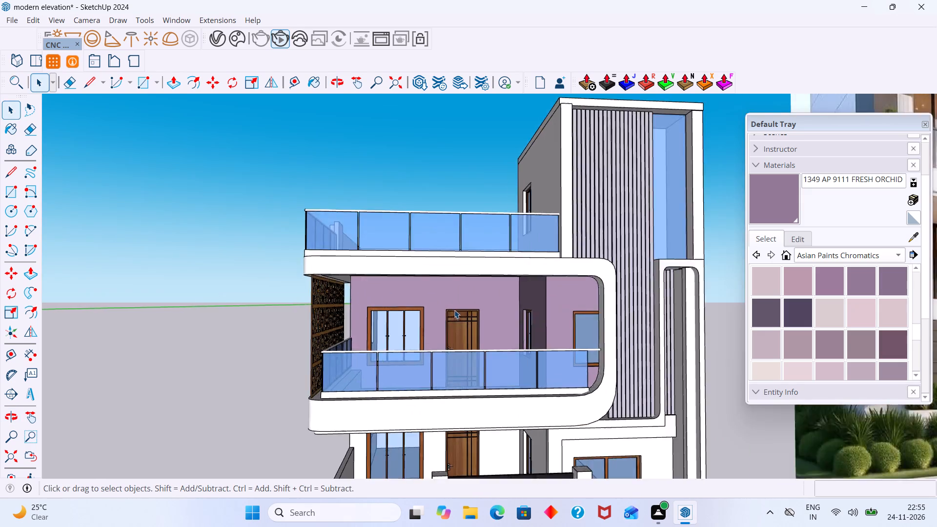
pyautogui.scroll(7, 454, 310)
pyautogui.moveTo(321, 333); pyautogui.dragTo(220, 332, button='middle')
pyautogui.scroll(11, 471, 278)
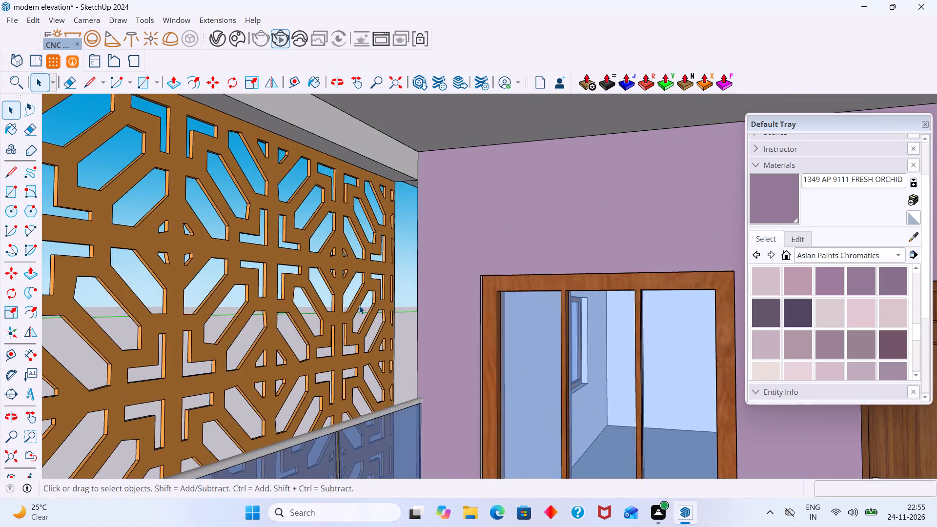
pyautogui.scroll(2, 359, 305)
pyautogui.moveTo(448, 296); pyautogui.dragTo(338, 294, button='middle')
pyautogui.scroll(6, 396, 302)
pyautogui.doubleClick(397, 291)
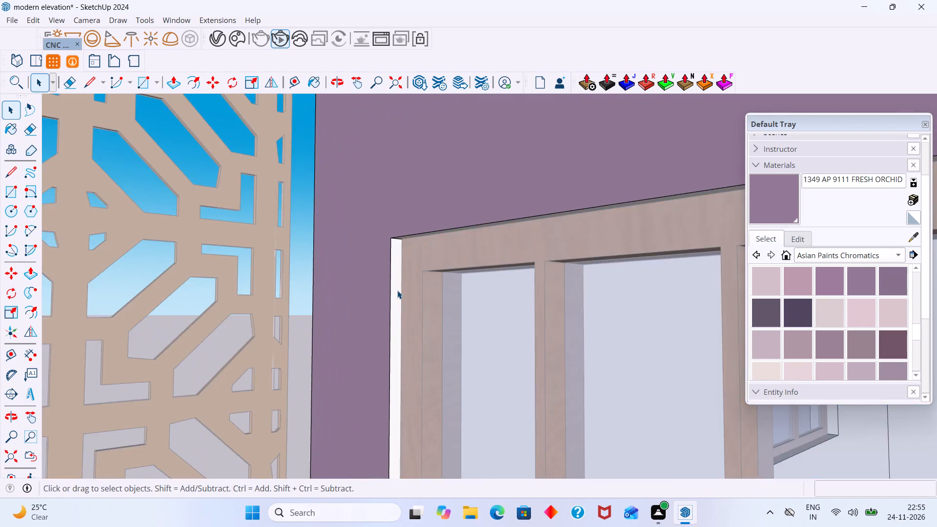
pyautogui.scroll(3, 397, 290)
pyautogui.click(397, 290)
pyautogui.moveTo(786, 196); pyautogui.dragTo(773, 198)
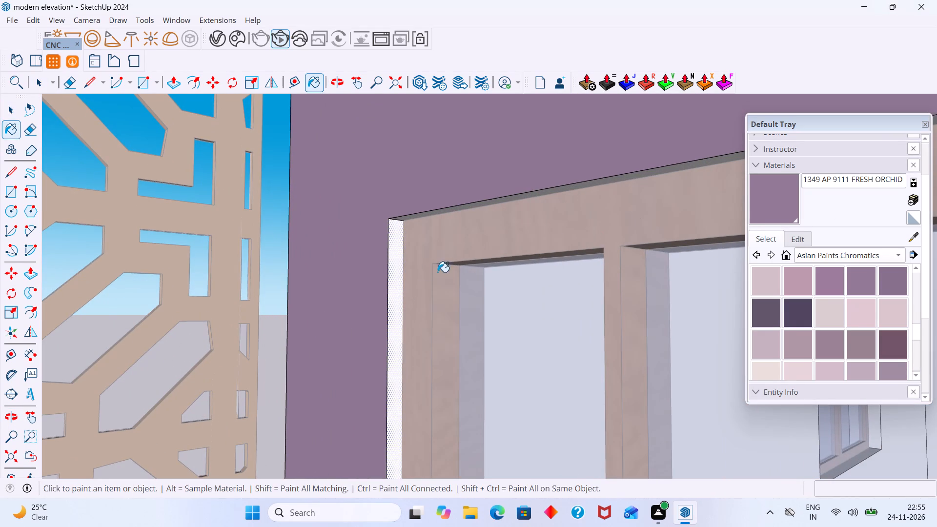
pyautogui.click(398, 288)
pyautogui.moveTo(408, 260); pyautogui.dragTo(402, 218, button='middle')
pyautogui.scroll(6, 417, 207)
pyautogui.click(446, 199)
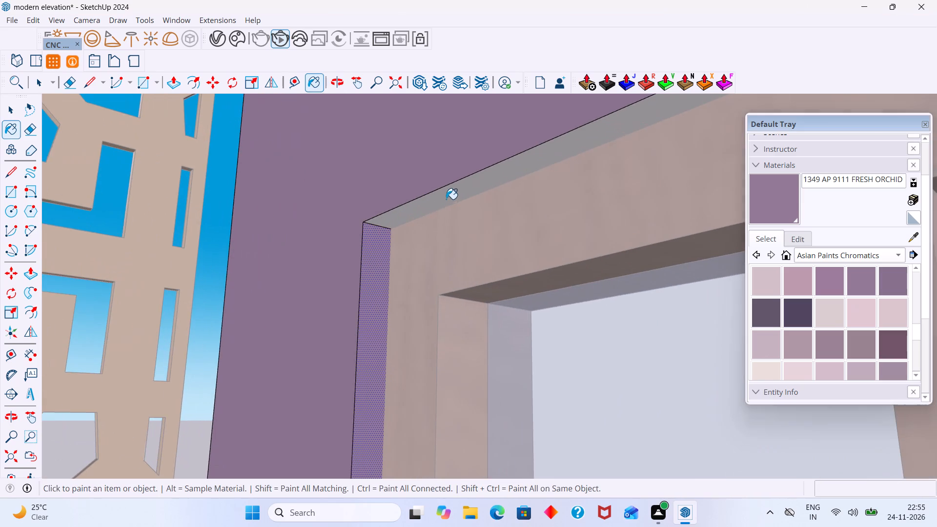
pyautogui.scroll(-20, 446, 200)
pyautogui.scroll(-7, 446, 200)
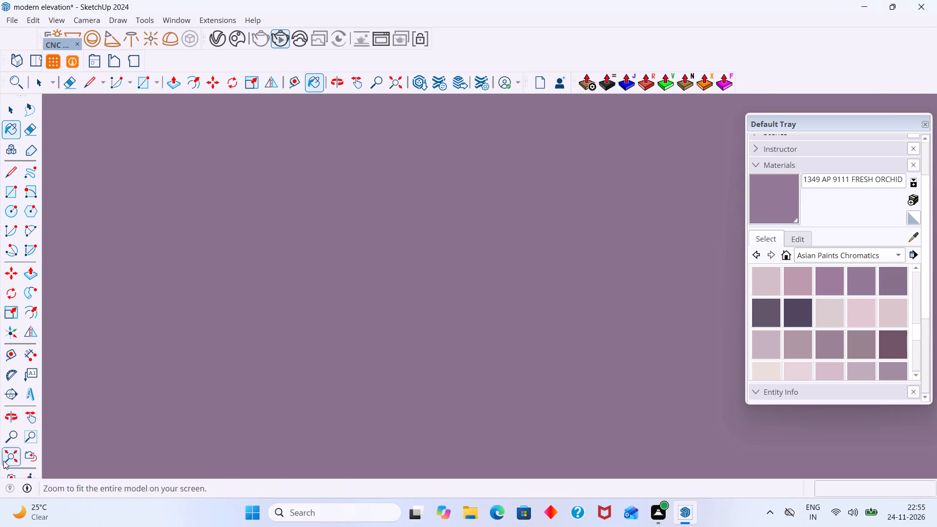
# Paint the door-side reveal of the three-pane balcony window with 1349 AP 9111 FRESH ORCHID.
pyautogui.click(6, 458)
pyautogui.moveTo(229, 377); pyautogui.dragTo(450, 405, button='middle')
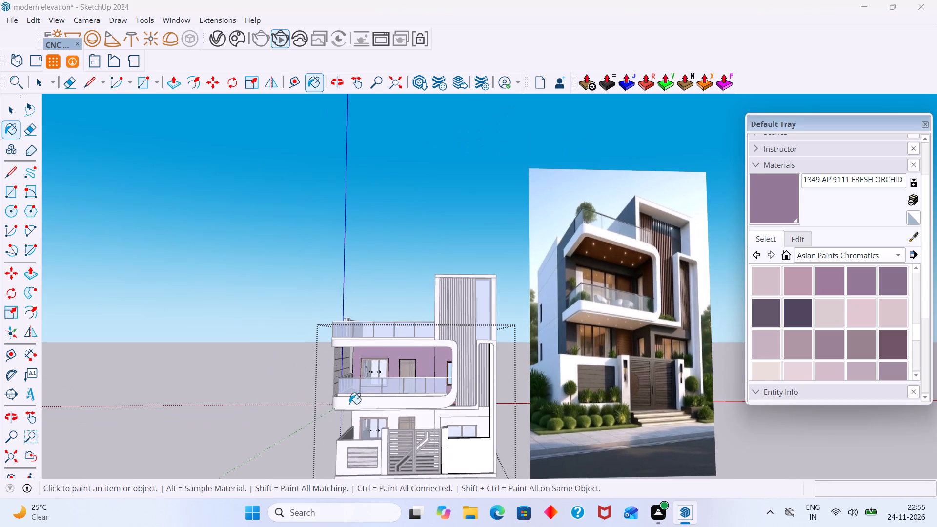
pyautogui.scroll(20, 317, 407)
pyautogui.moveTo(417, 353); pyautogui.dragTo(532, 385, button='middle')
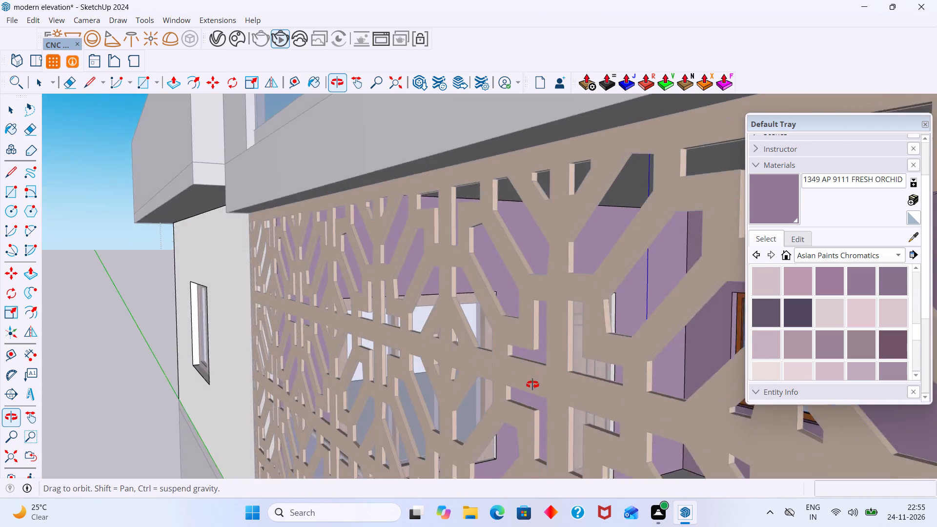
pyautogui.moveTo(532, 385); pyautogui.dragTo(489, 380, button='middle')
pyautogui.scroll(15, 458, 379)
pyautogui.moveTo(473, 371); pyautogui.dragTo(491, 373, button='middle')
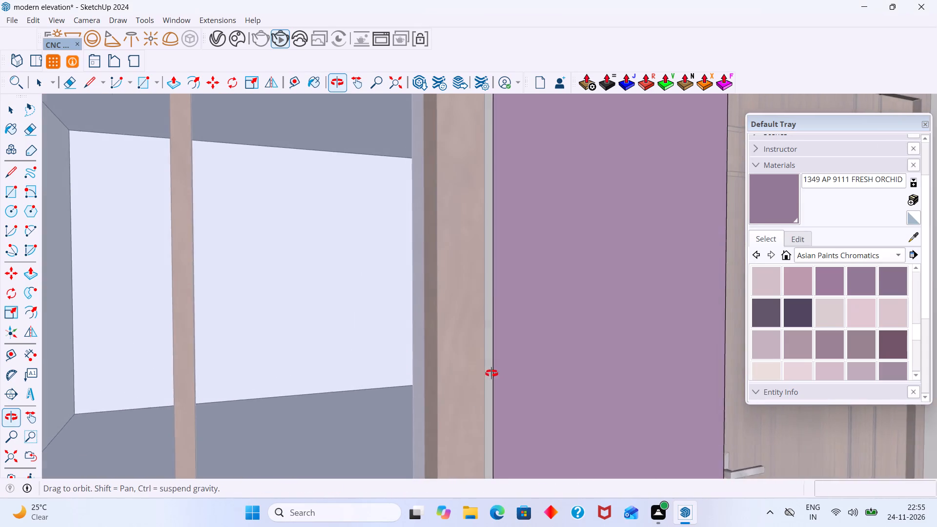
pyautogui.moveTo(491, 373); pyautogui.dragTo(497, 370, button='middle')
pyautogui.scroll(6, 494, 366)
pyautogui.click(485, 353)
pyautogui.scroll(-12, 485, 353)
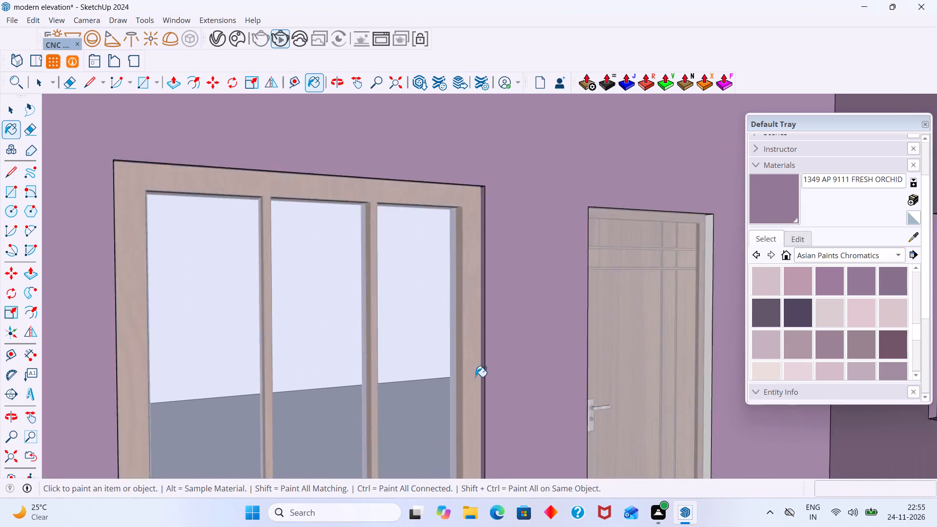
pyautogui.scroll(-12, 475, 377)
# Paint the sill of the three-pane balcony window with 1349 AP 9111 FRESH ORCHID and exit the first-floor group.
pyautogui.moveTo(444, 442); pyautogui.dragTo(297, 457, button='middle')
pyautogui.scroll(7, 310, 454)
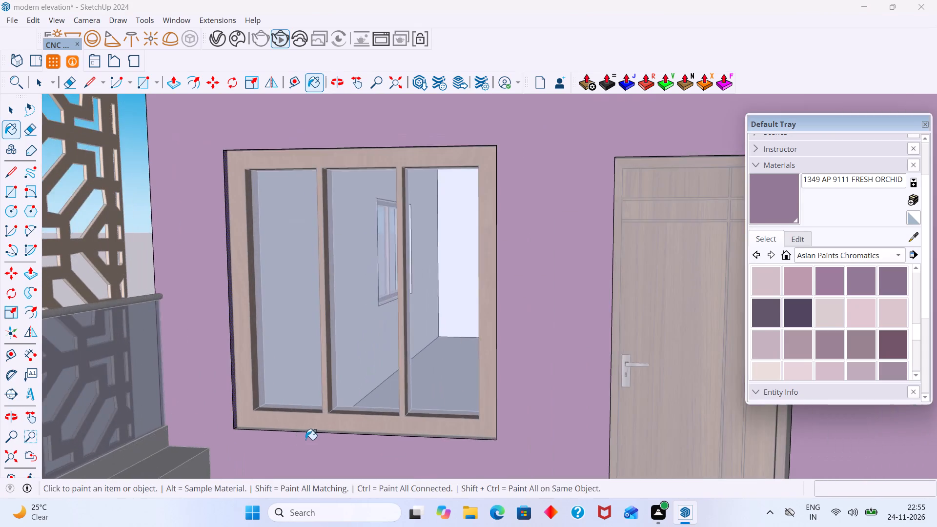
pyautogui.moveTo(305, 440); pyautogui.dragTo(297, 481, button='middle')
pyautogui.scroll(17, 284, 446)
pyautogui.click(248, 417)
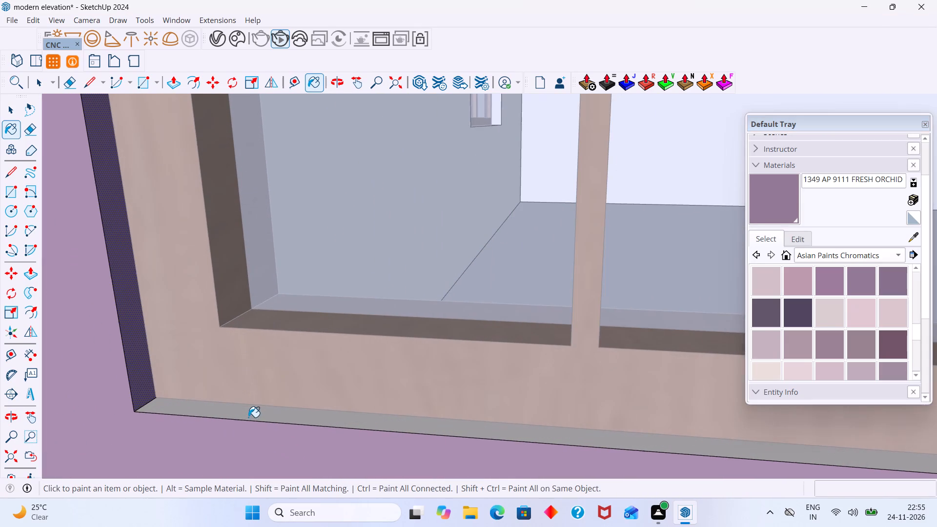
pyautogui.scroll(-20, 248, 417)
pyautogui.scroll(-8, 248, 417)
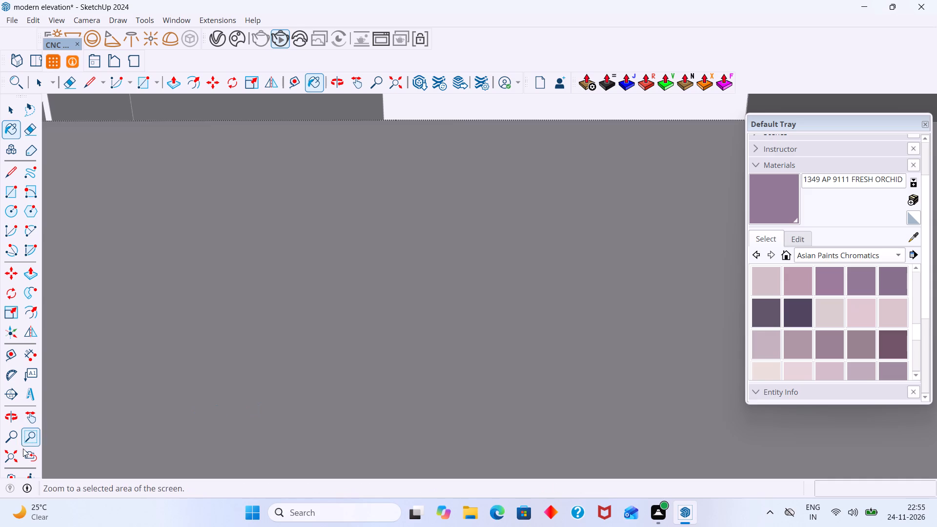
pyautogui.click(13, 457)
pyautogui.press('space')
pyautogui.click(94, 407)
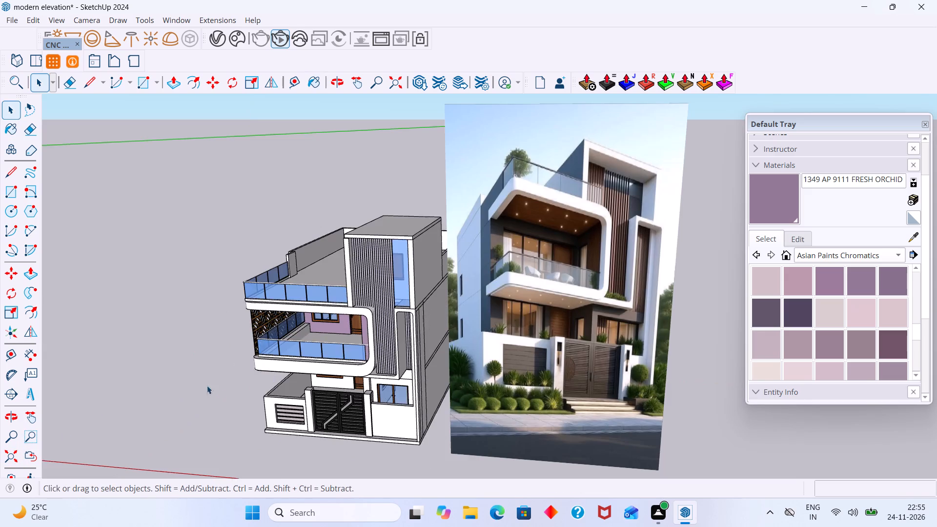
# Examine the painted first-floor balcony walls and windows up close and compare the whole house with the reference image.
pyautogui.scroll(12, 373, 325)
pyautogui.moveTo(326, 316); pyautogui.dragTo(458, 305, button='middle')
pyautogui.scroll(4, 668, 266)
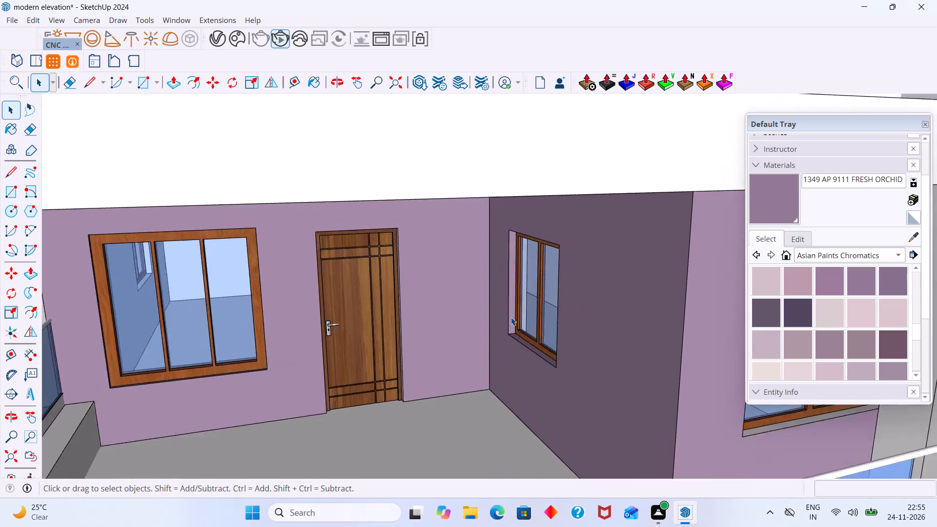
pyautogui.scroll(2, 511, 317)
pyautogui.scroll(-4, 502, 316)
pyautogui.moveTo(328, 320); pyautogui.dragTo(342, 266, button='middle')
pyautogui.scroll(-2, 340, 268)
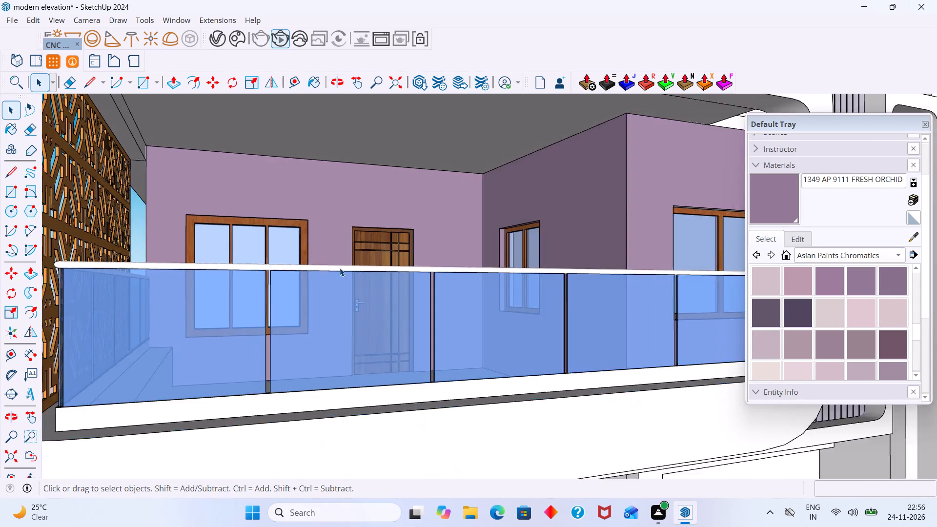
pyautogui.scroll(-13, 340, 268)
pyautogui.moveTo(483, 282); pyautogui.dragTo(362, 321, button='middle')
pyautogui.scroll(3, 448, 281)
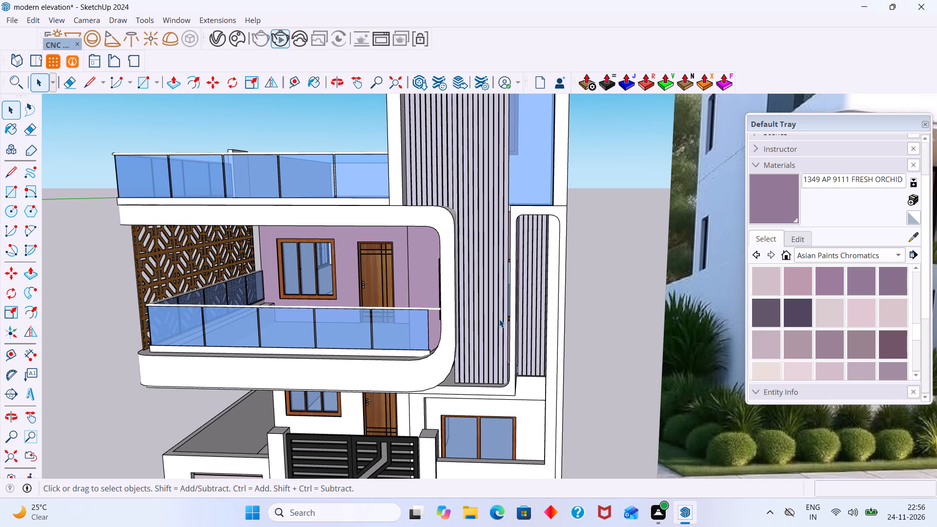
pyautogui.scroll(-13, 403, 352)
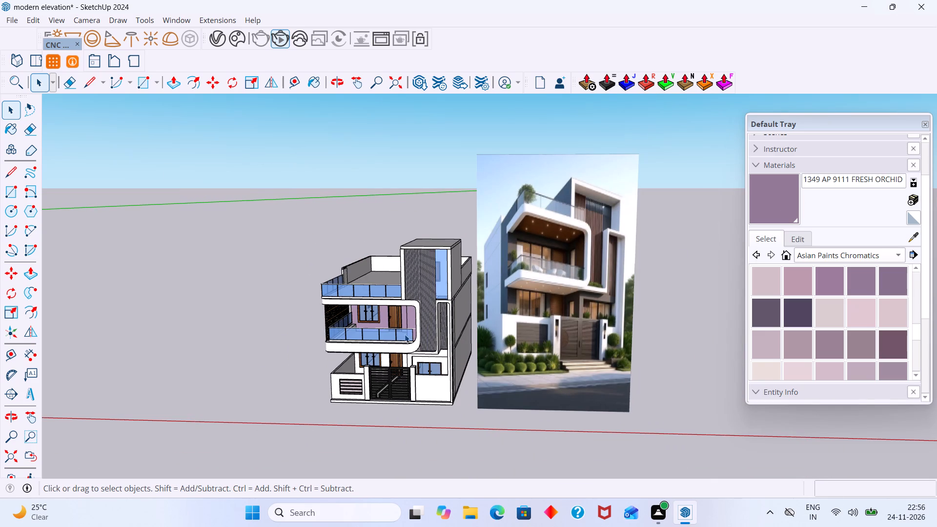
pyautogui.moveTo(359, 348); pyautogui.dragTo(578, 312, button='middle')
pyautogui.scroll(5, 532, 312)
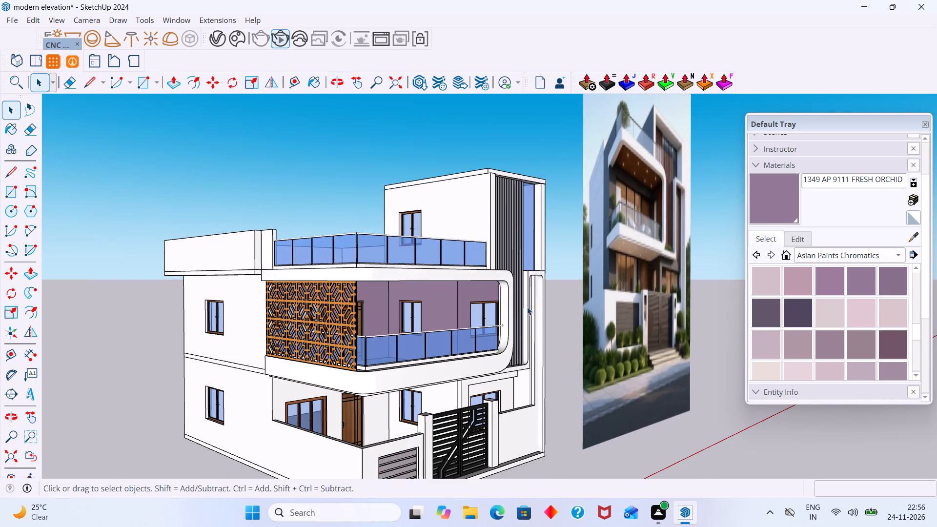
pyautogui.scroll(-1, 531, 306)
pyautogui.moveTo(522, 303); pyautogui.dragTo(437, 284, button='middle')
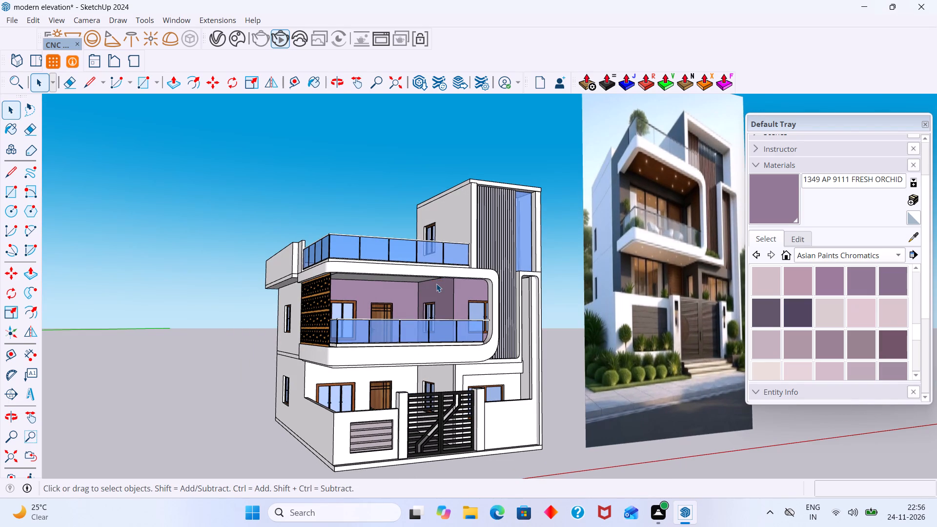
pyautogui.scroll(-10, 407, 292)
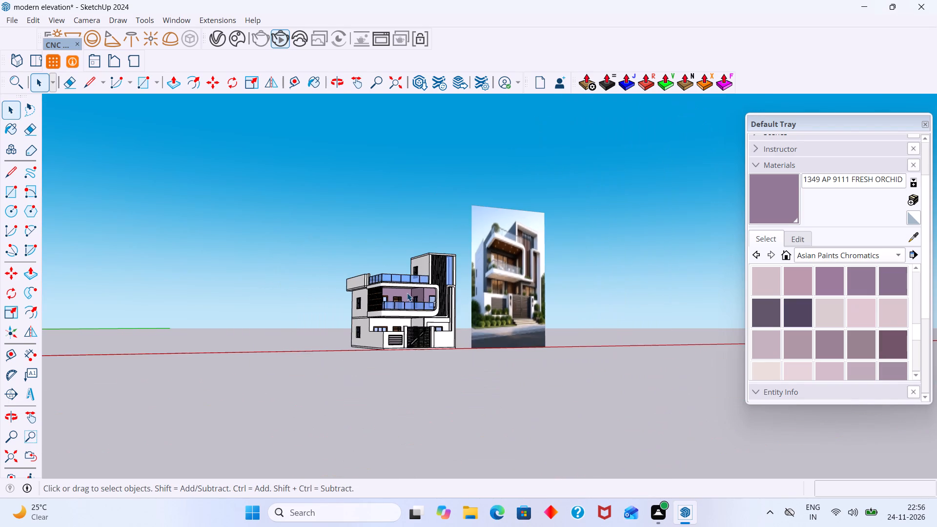
pyautogui.middleClick(404, 288)
pyautogui.scroll(7, 436, 282)
pyautogui.scroll(3, 377, 299)
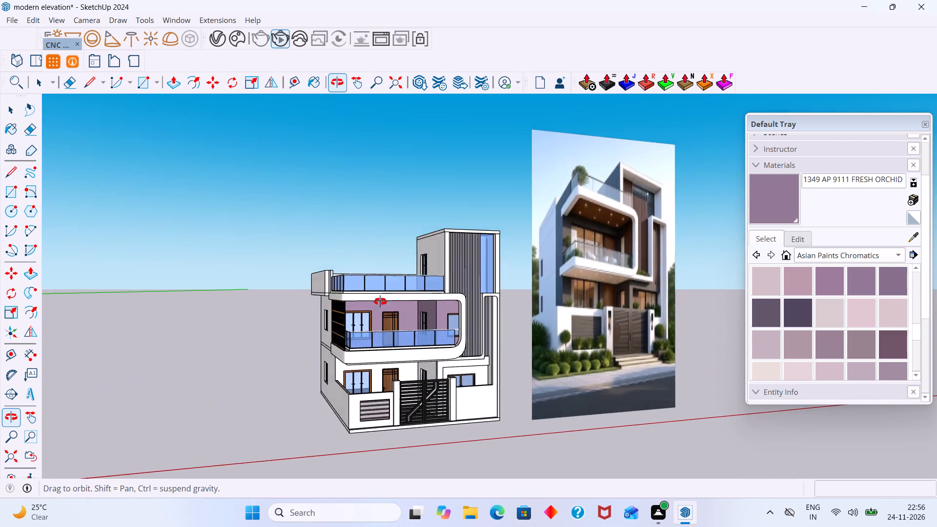
pyautogui.press('space')
pyautogui.moveTo(371, 307); pyautogui.dragTo(350, 294, button='middle')
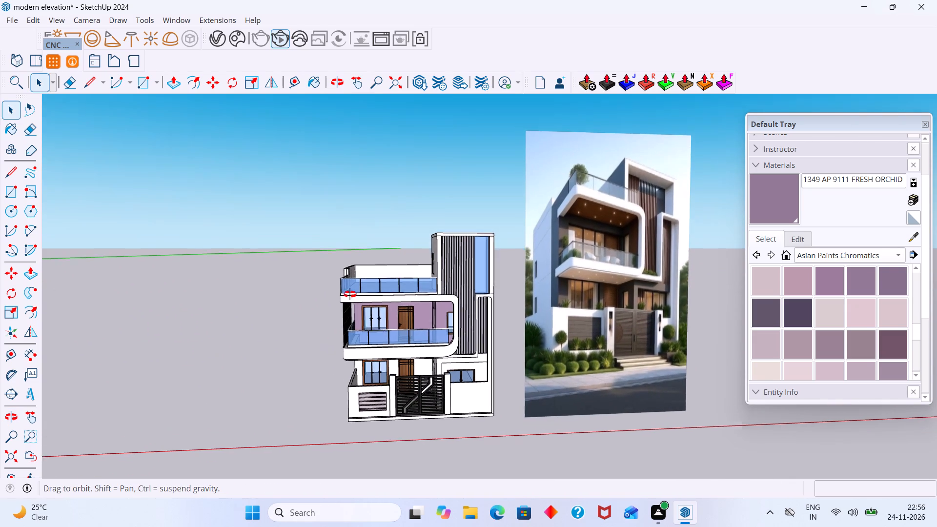
pyautogui.moveTo(350, 294); pyautogui.dragTo(382, 289, button='middle')
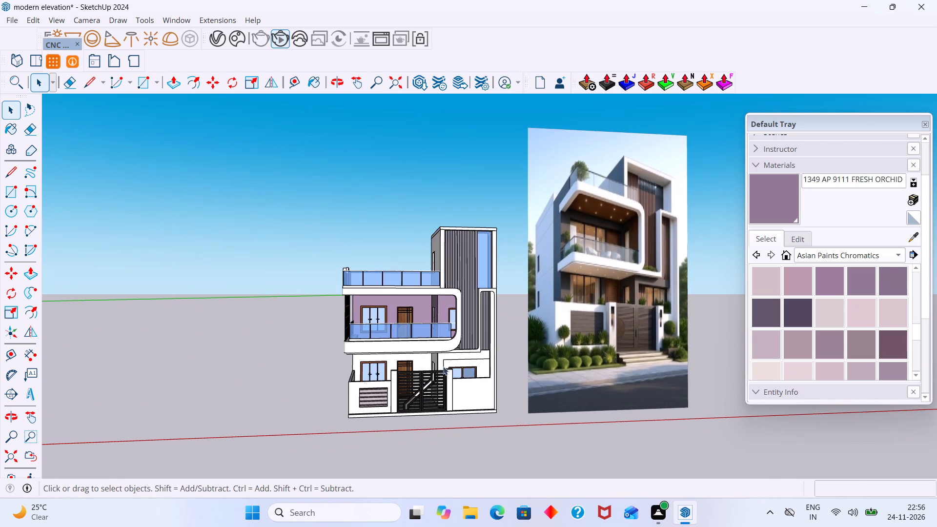
# Open the first-floor group and paint the tower-side and top reveals of the two-pane front balcony window with 1349 AP 9111 FRESH ORCHID.
pyautogui.scroll(1, 528, 308)
pyautogui.scroll(8, 487, 324)
pyautogui.moveTo(426, 312); pyautogui.dragTo(497, 319, button='middle')
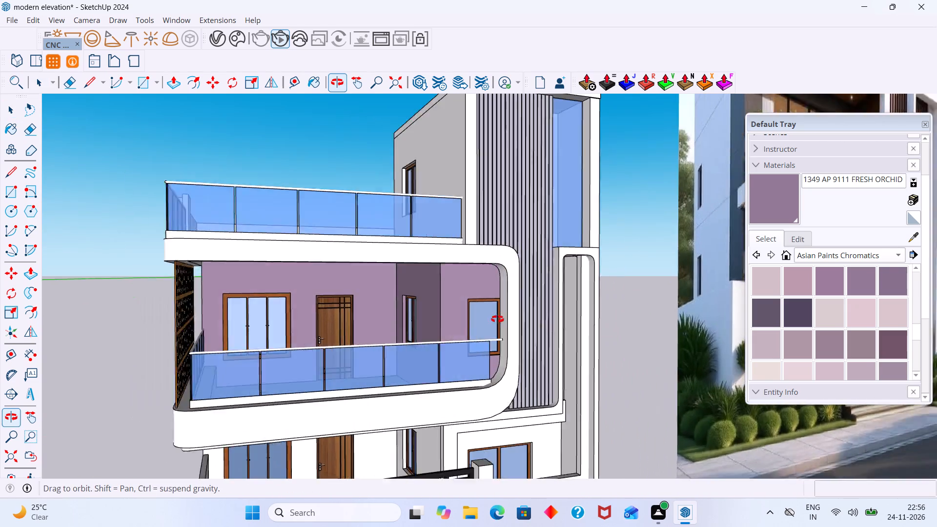
pyautogui.moveTo(497, 319); pyautogui.dragTo(536, 329, button='middle')
pyautogui.scroll(13, 537, 331)
pyautogui.moveTo(567, 314); pyautogui.dragTo(671, 316, button='middle')
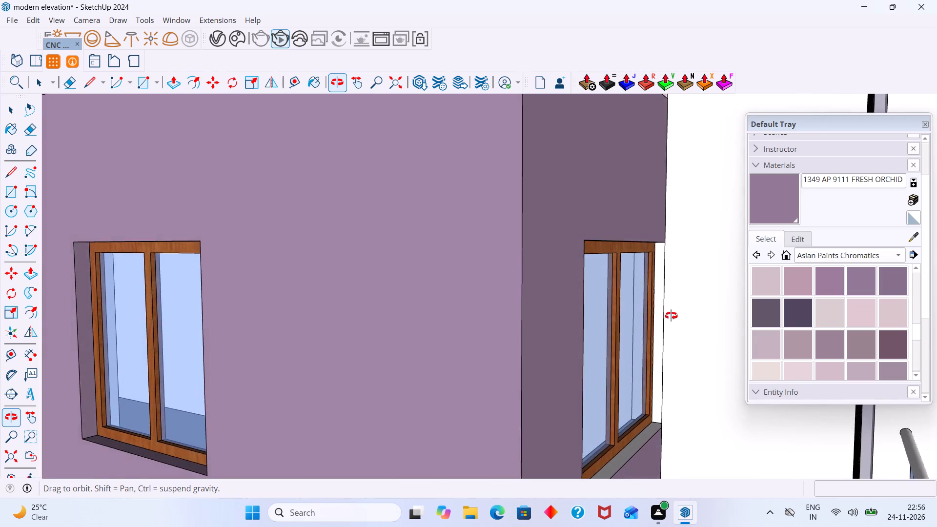
pyautogui.moveTo(671, 316); pyautogui.dragTo(518, 278, button='middle')
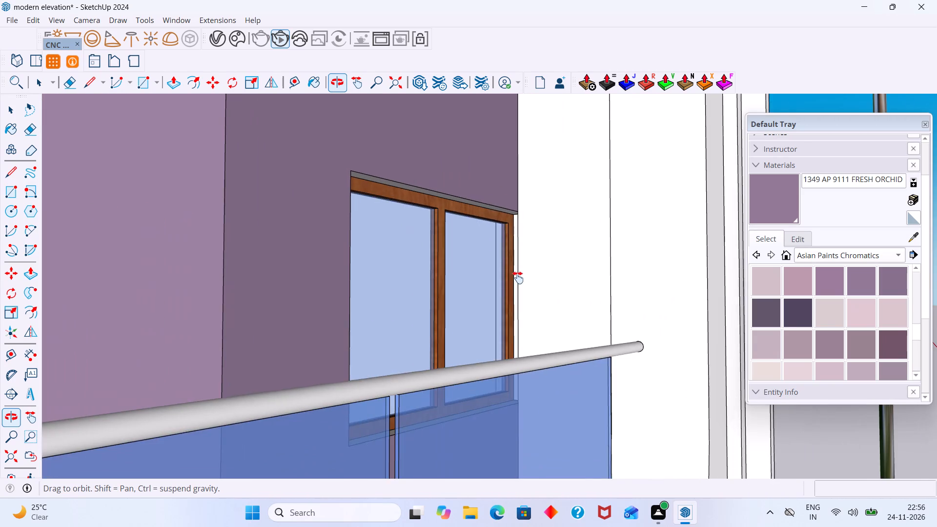
pyautogui.moveTo(518, 278); pyautogui.dragTo(541, 299, button='middle')
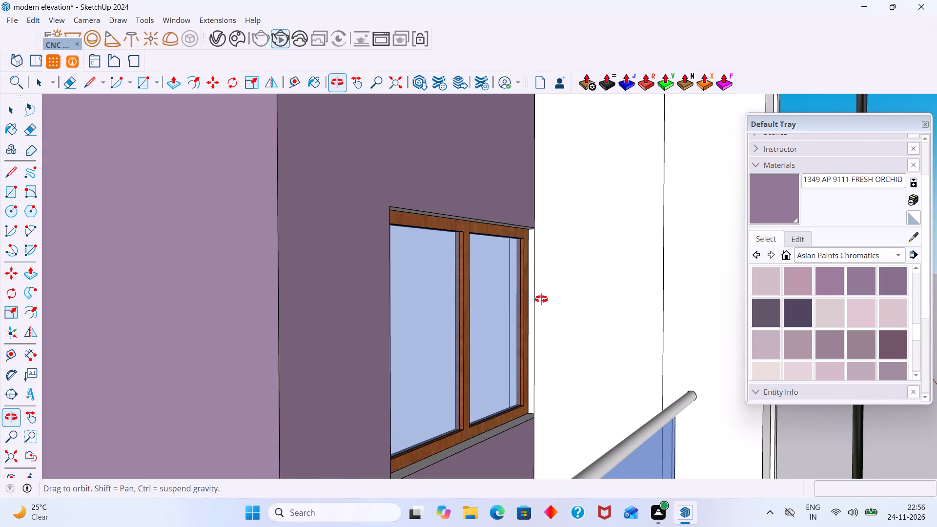
pyautogui.moveTo(541, 299); pyautogui.dragTo(577, 305, button='middle')
pyautogui.scroll(7, 554, 307)
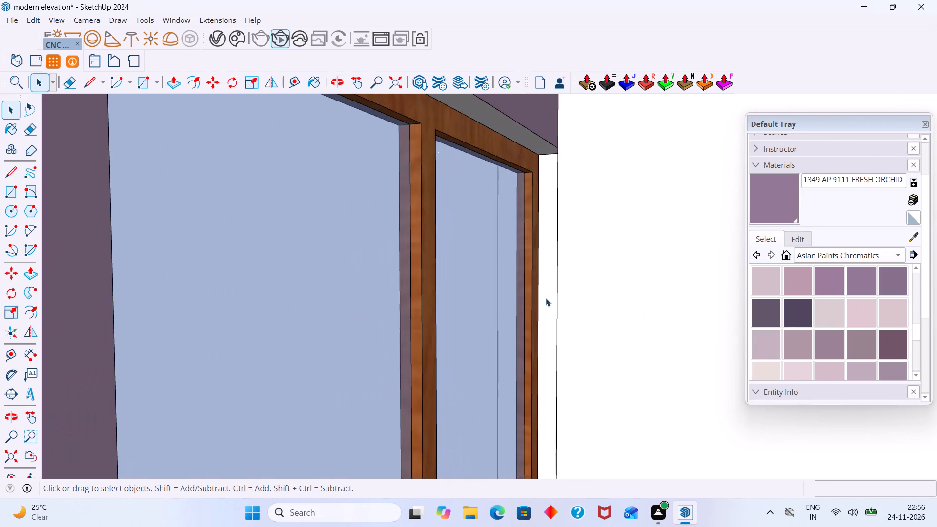
pyautogui.click(546, 297)
pyautogui.doubleClick(549, 294)
pyautogui.click(554, 294)
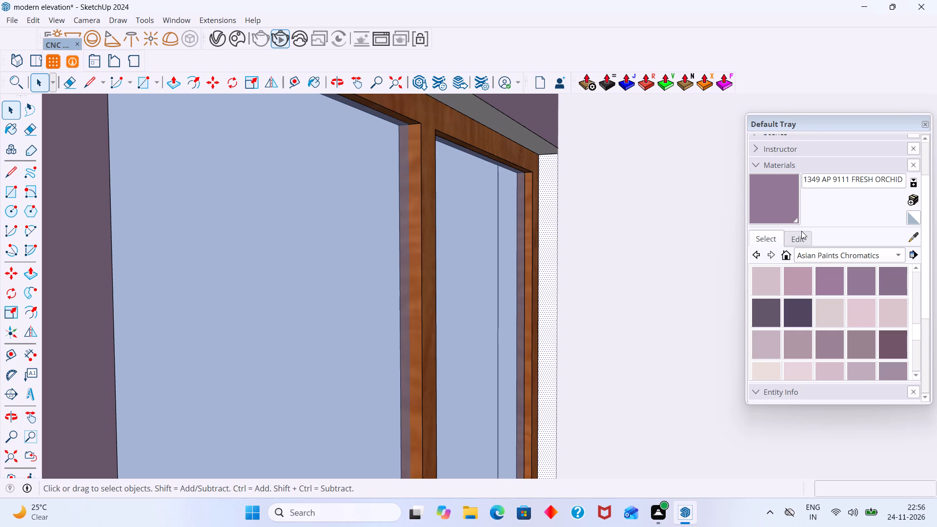
pyautogui.click(772, 200)
pyautogui.scroll(7, 532, 233)
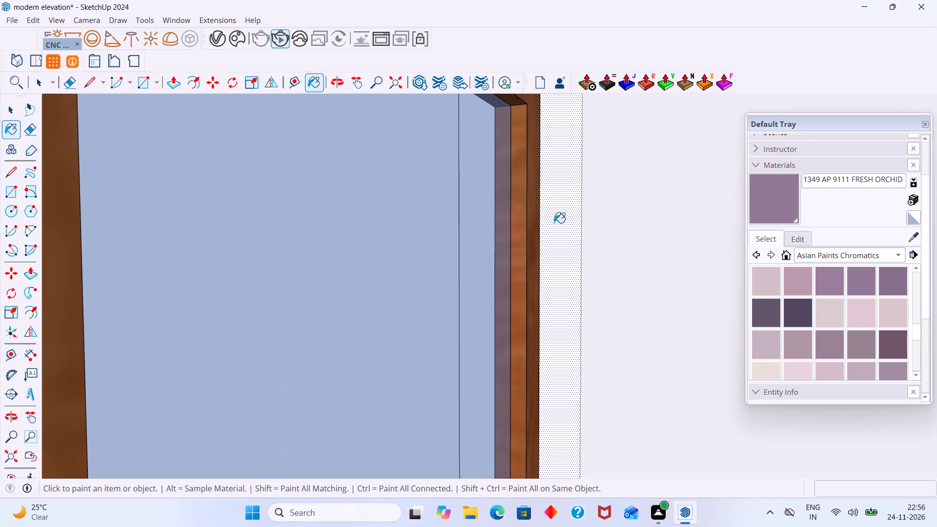
pyautogui.click(554, 223)
pyautogui.scroll(-9, 553, 218)
pyautogui.scroll(3, 521, 160)
pyautogui.click(526, 129)
pyautogui.scroll(-4, 527, 128)
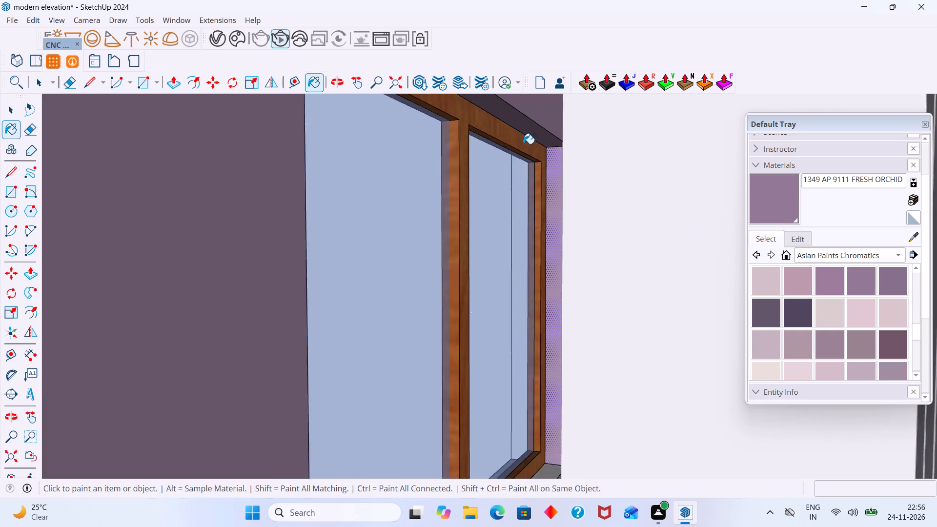
pyautogui.scroll(-9, 523, 144)
pyautogui.scroll(-15, 423, 263)
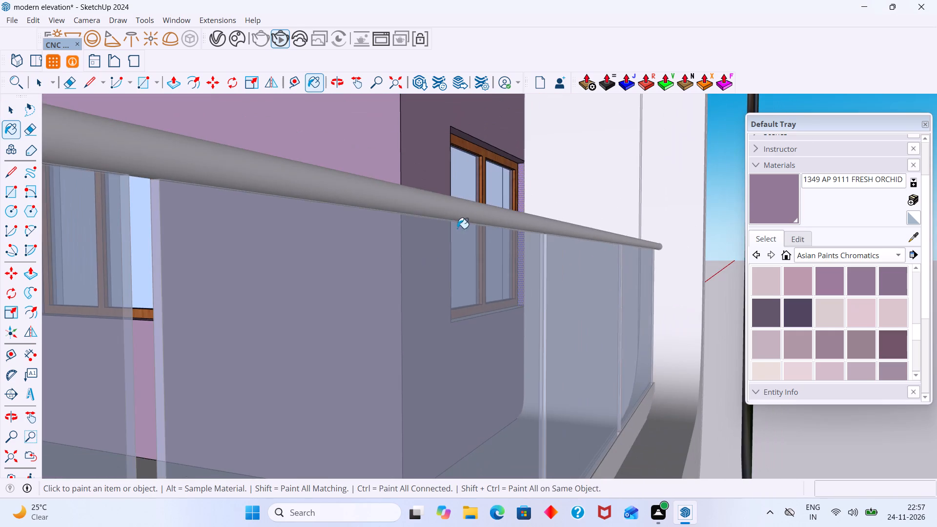
# Paint the sill of the two-pane front balcony window beside the slatted tower with 1349 AP 9111 FRESH ORCHID.
pyautogui.moveTo(492, 180); pyautogui.dragTo(306, 192, button='middle')
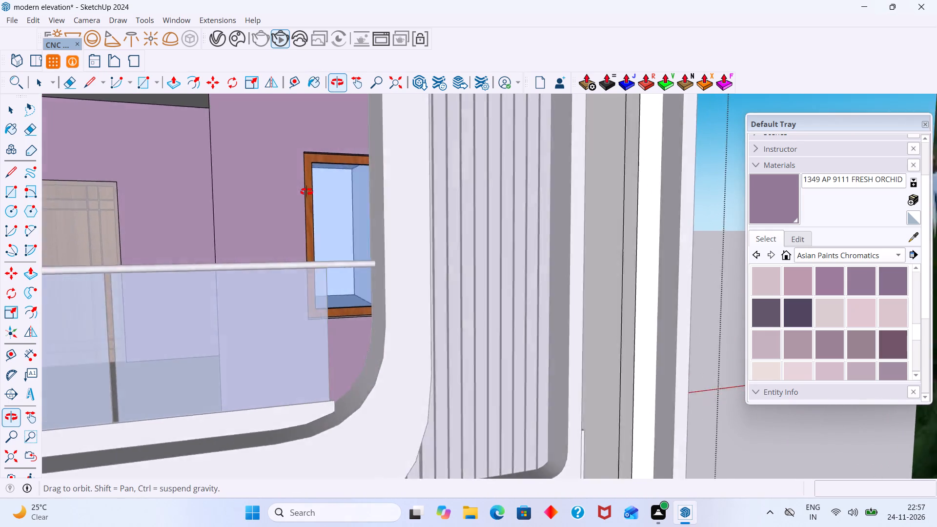
pyautogui.moveTo(306, 192); pyautogui.dragTo(385, 269, button='middle')
pyautogui.scroll(11, 440, 331)
pyautogui.click(447, 346)
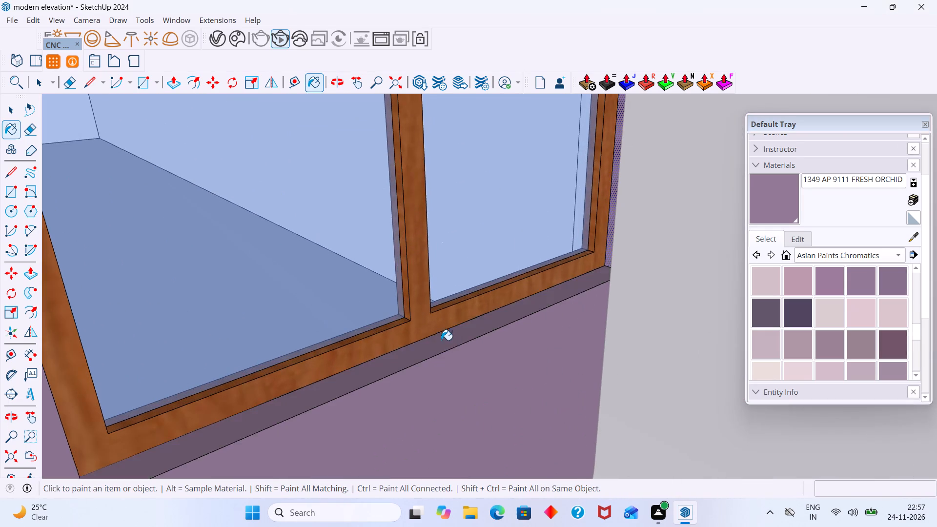
# Paint the remaining side reveal of the two-pane front balcony window with 1349 AP 9111 FRESH ORCHID and exit the first-floor group.
pyautogui.scroll(-7, 438, 337)
pyautogui.moveTo(412, 330); pyautogui.dragTo(202, 316, button='middle')
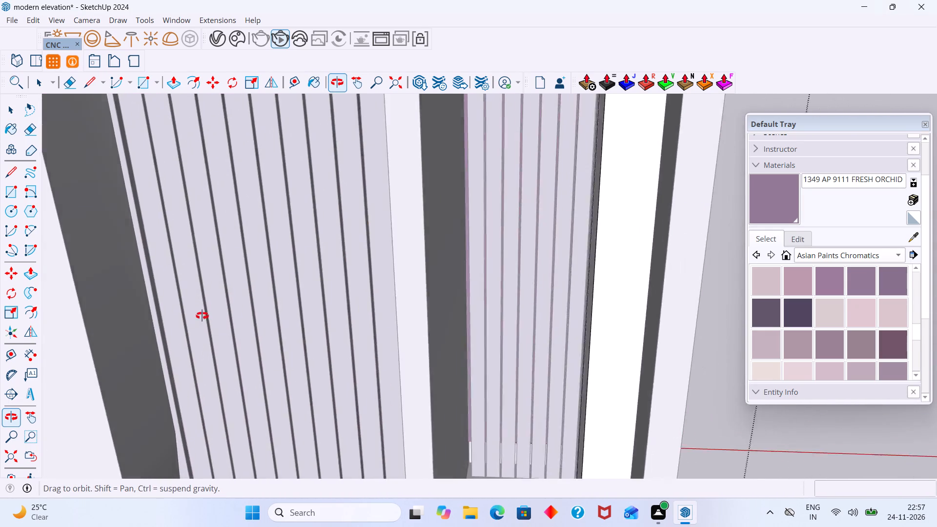
pyautogui.moveTo(202, 316); pyautogui.dragTo(337, 287, button='middle')
pyautogui.scroll(3, 186, 208)
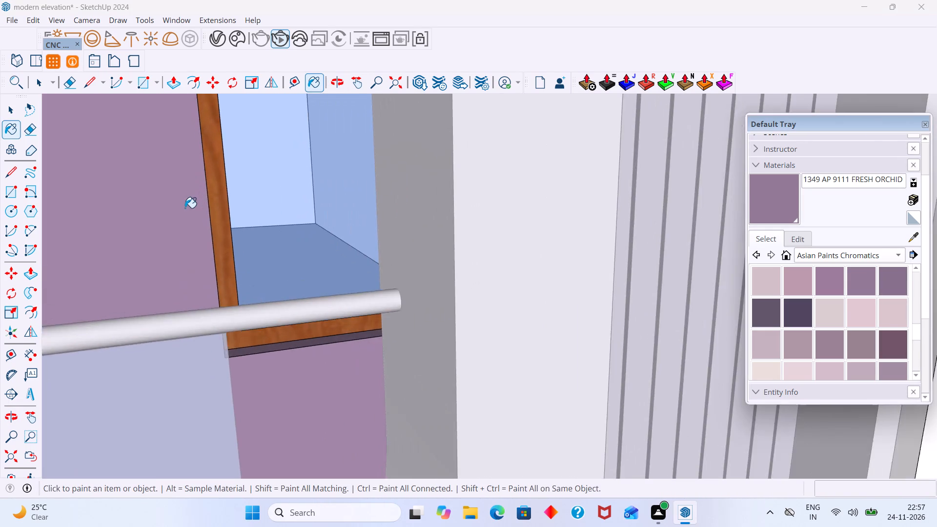
pyautogui.scroll(8, 185, 208)
pyautogui.moveTo(214, 204); pyautogui.dragTo(159, 209, button='middle')
pyautogui.scroll(5, 227, 205)
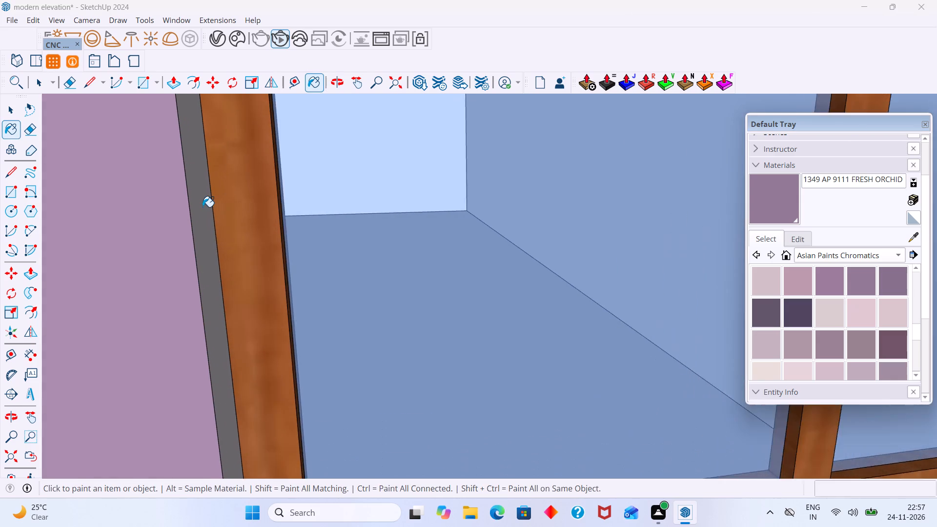
pyautogui.scroll(3, 203, 207)
pyautogui.click(201, 204)
pyautogui.scroll(-20, 200, 203)
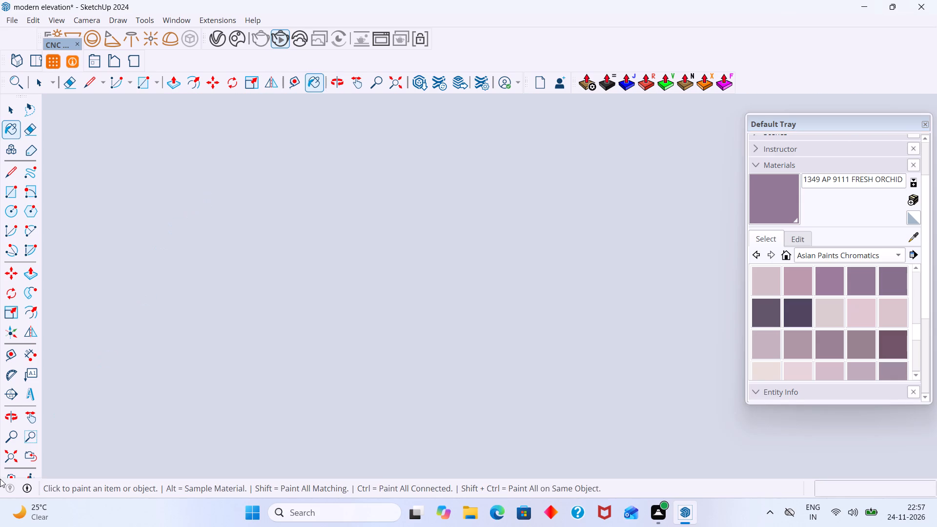
pyautogui.click(13, 456)
pyautogui.scroll(-3, 113, 415)
pyautogui.press('space')
pyautogui.click(146, 364)
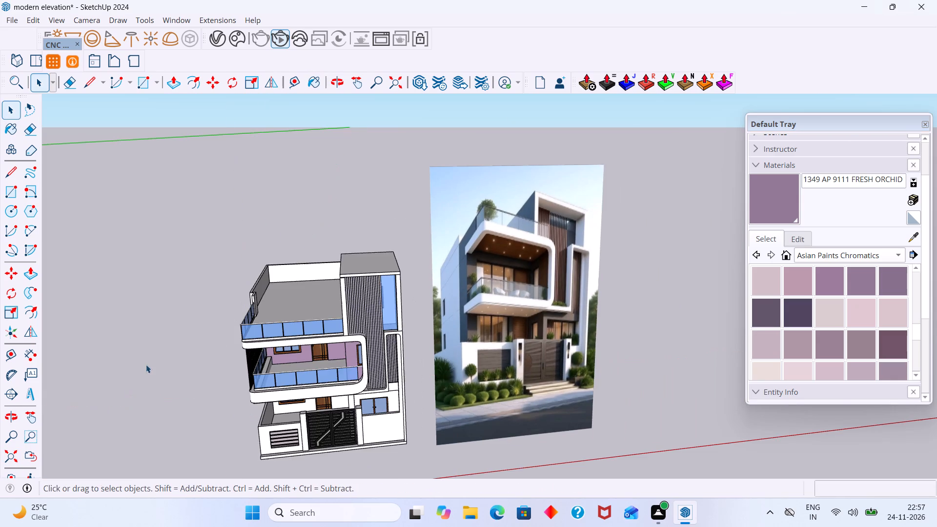
# Inspect the balcony, the ground-floor entrance walls and windows, and the house's side elevation from outside.
pyautogui.scroll(3, 338, 363)
pyautogui.moveTo(335, 366); pyautogui.dragTo(367, 310, button='middle')
pyautogui.scroll(10, 394, 319)
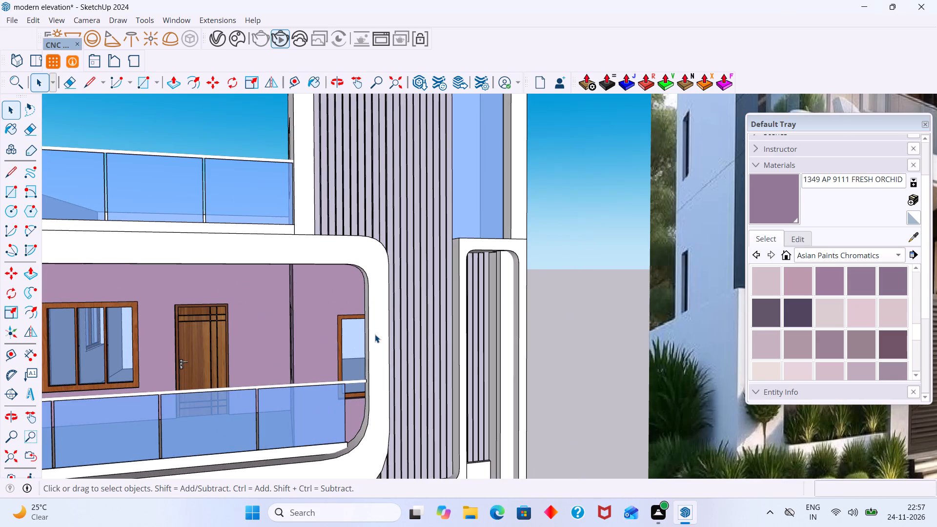
pyautogui.moveTo(375, 333); pyautogui.dragTo(407, 221, button='middle')
pyautogui.moveTo(384, 256); pyautogui.dragTo(415, 344, button='middle')
pyautogui.moveTo(409, 337); pyautogui.dragTo(409, 222, button='middle')
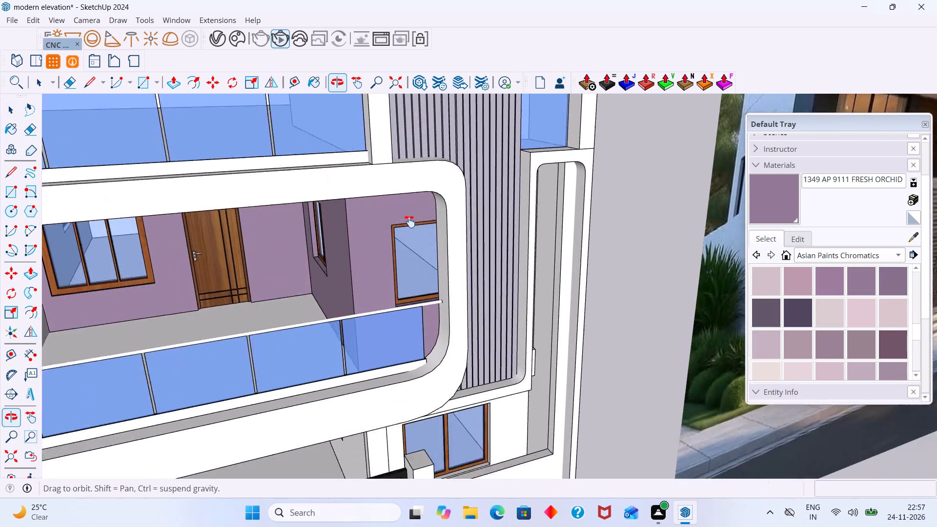
pyautogui.moveTo(409, 222); pyautogui.dragTo(419, 158, button='middle')
pyautogui.scroll(-2, 409, 177)
pyautogui.middleClick(410, 174)
pyautogui.middleClick(580, 165)
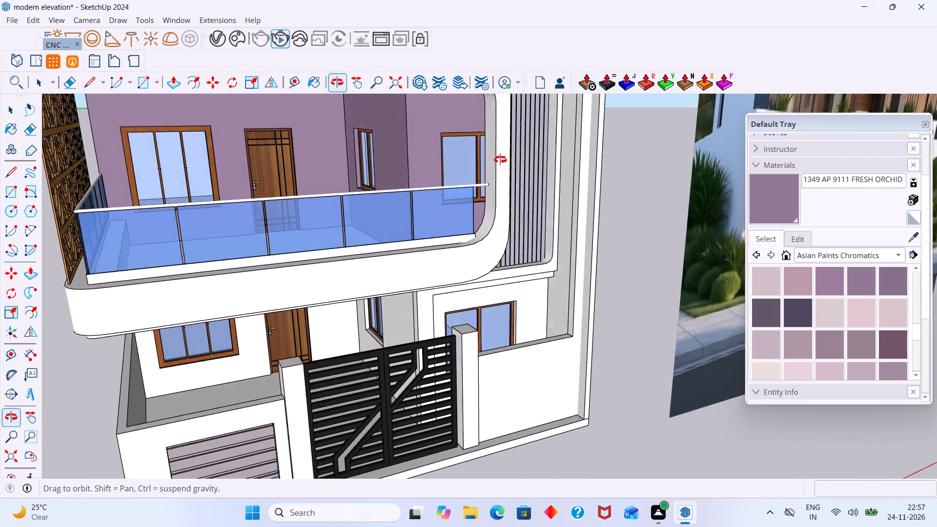
pyautogui.middleClick(352, 177)
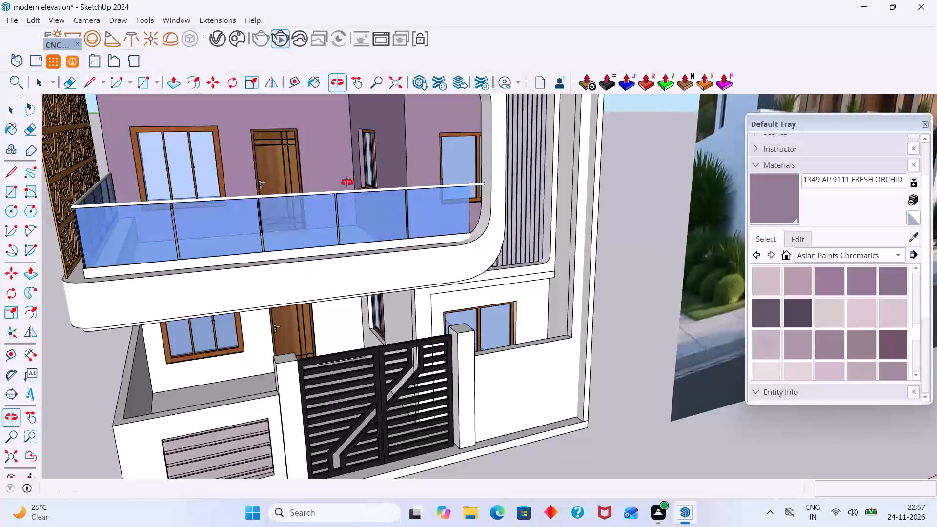
pyautogui.scroll(-14, 344, 182)
pyautogui.press('space')
pyautogui.moveTo(447, 328); pyautogui.dragTo(439, 323)
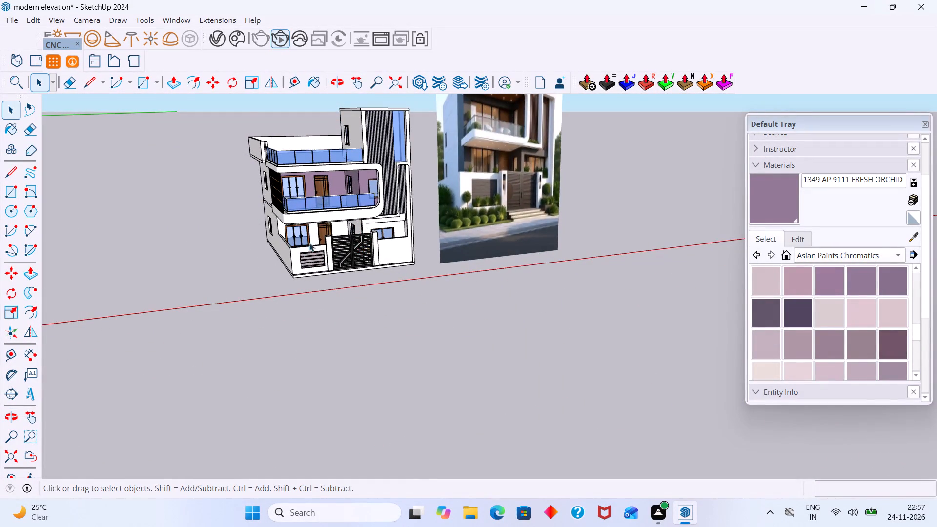
pyautogui.scroll(19, 301, 236)
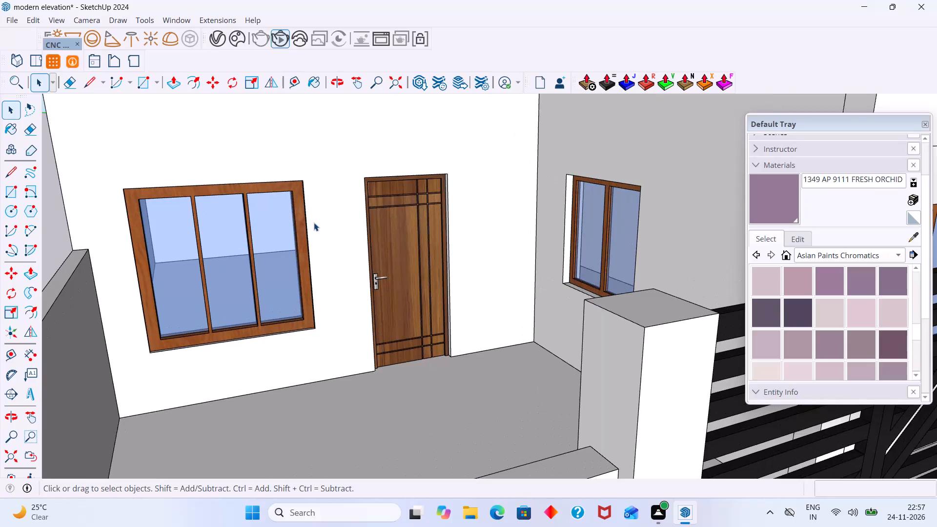
pyautogui.scroll(-20, 314, 222)
pyautogui.moveTo(313, 219); pyautogui.dragTo(543, 210, button='middle')
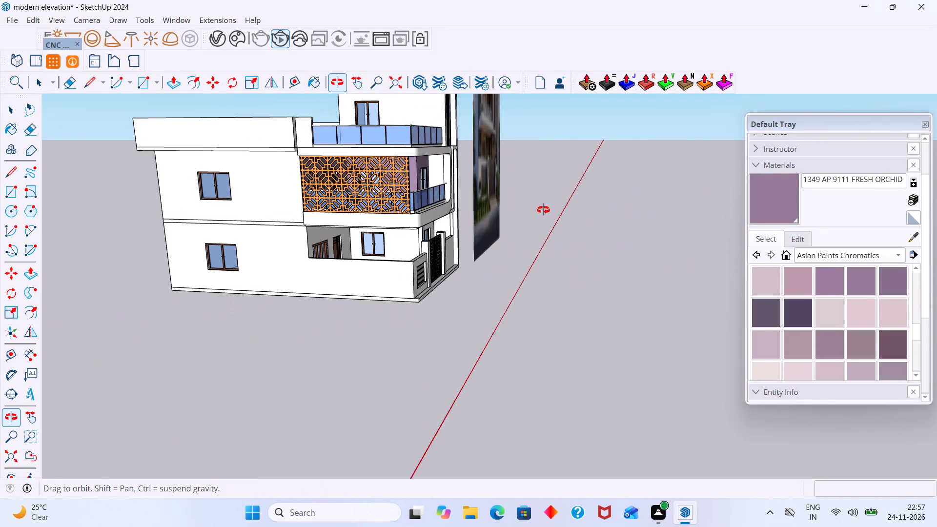
pyautogui.moveTo(543, 210); pyautogui.dragTo(546, 212, button='middle')
pyautogui.click(570, 244)
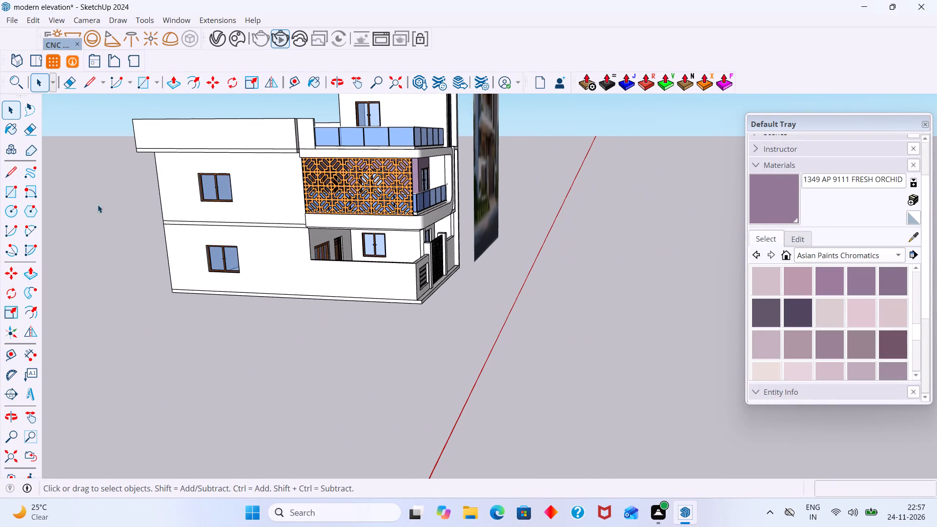
pyautogui.middleClick(246, 316)
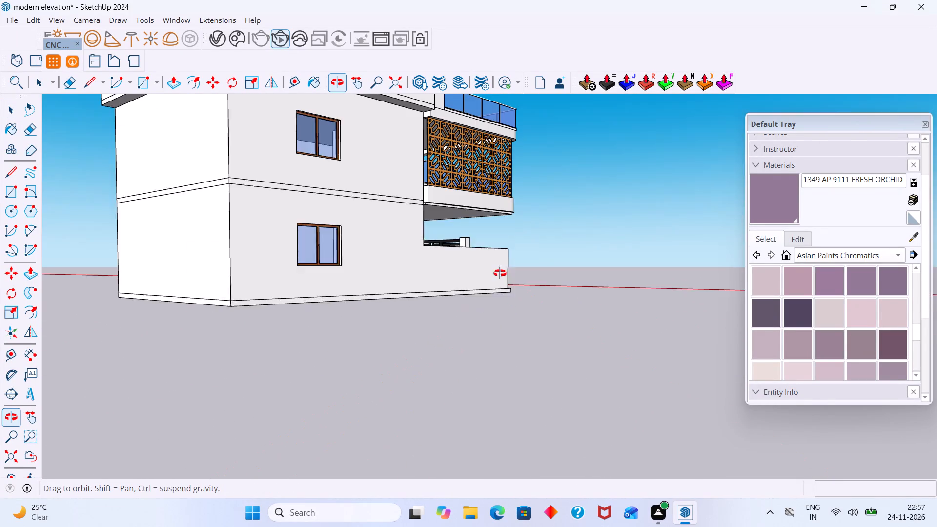
# Examine the house's side, front balcony and entrance alongside the reference image from several viewpoints.
pyautogui.press('space')
pyautogui.scroll(-7, 514, 284)
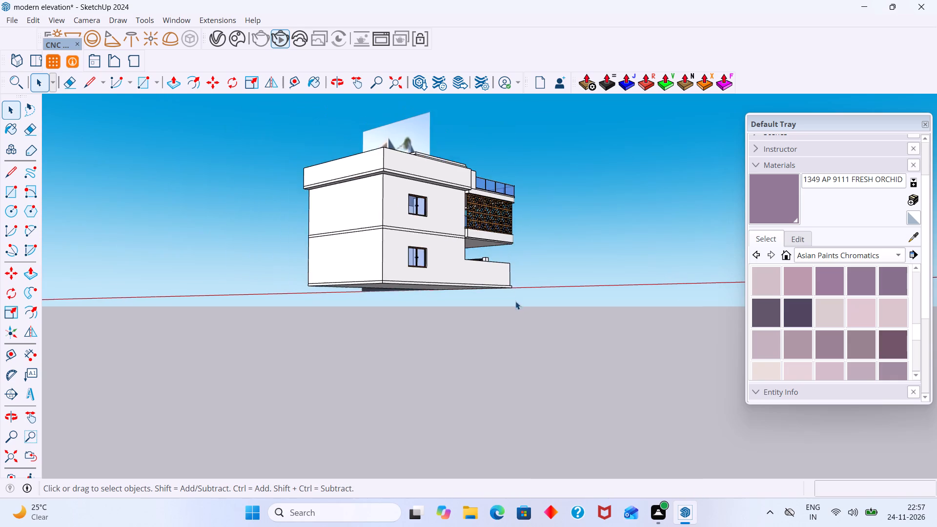
pyautogui.moveTo(501, 300); pyautogui.dragTo(320, 331, button='middle')
pyautogui.moveTo(606, 226); pyautogui.dragTo(407, 252, button='middle')
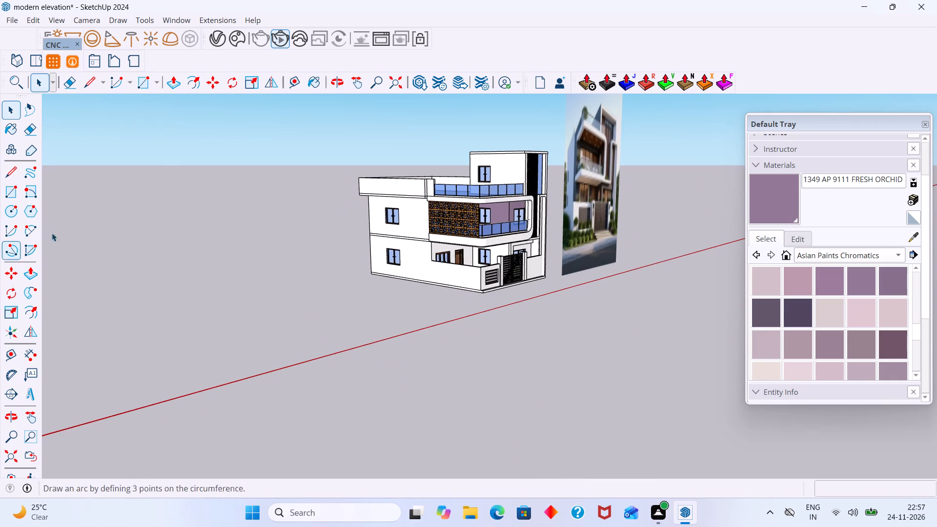
pyautogui.scroll(-2, 413, 248)
pyautogui.moveTo(395, 247); pyautogui.dragTo(204, 251, button='middle')
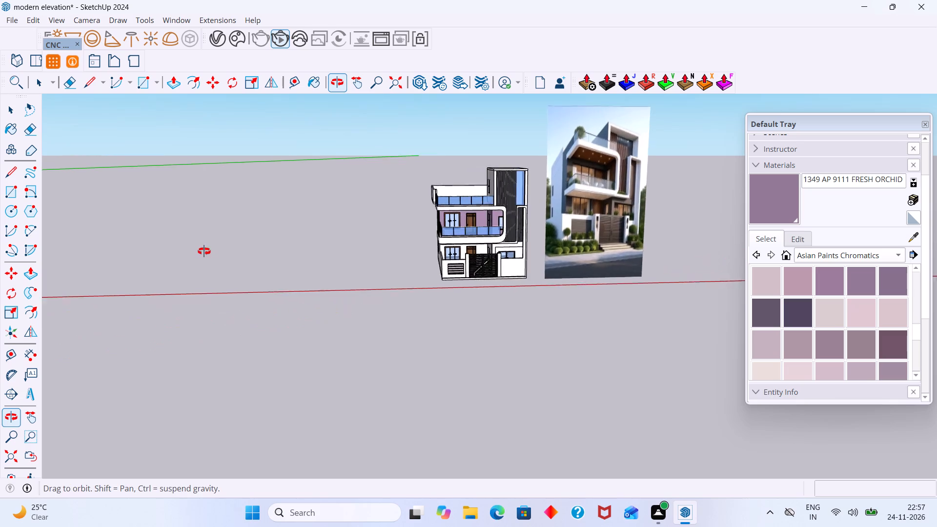
pyautogui.moveTo(204, 251); pyautogui.dragTo(212, 253, button='middle')
pyautogui.scroll(7, 496, 238)
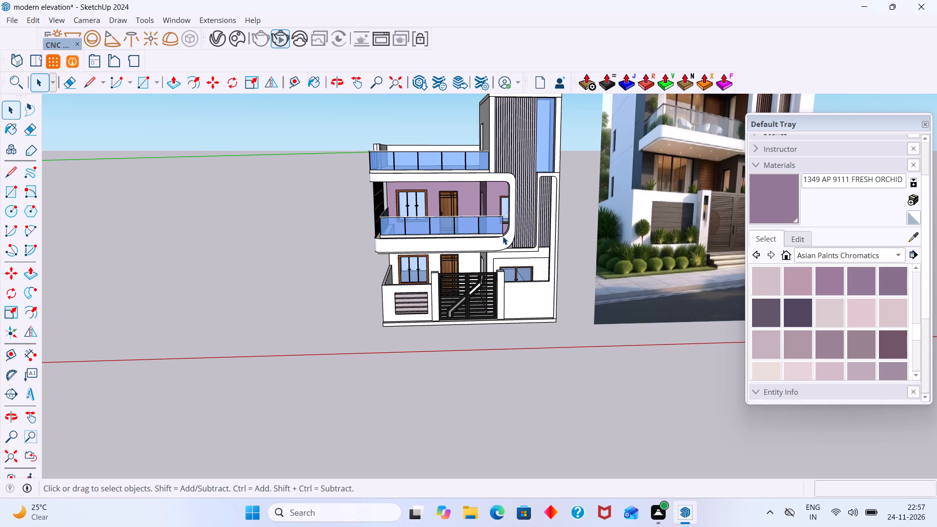
pyautogui.scroll(17, 432, 203)
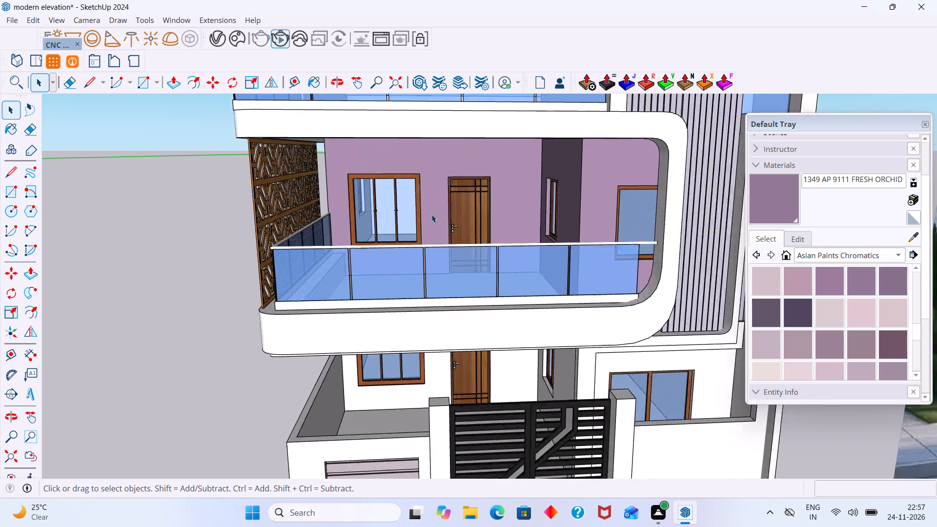
pyautogui.scroll(-20, 418, 250)
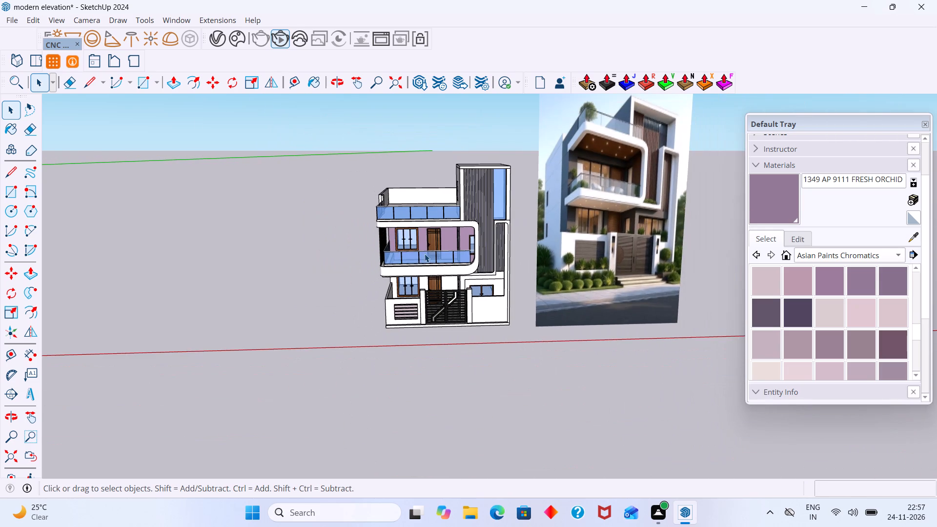
pyautogui.moveTo(423, 262); pyautogui.dragTo(425, 219, button='middle')
# Open the ground-floor group and paint the entrance back wall and its adjoining side wall with 1349 AP 9111 FRESH ORCHID.
pyautogui.scroll(2, 413, 294)
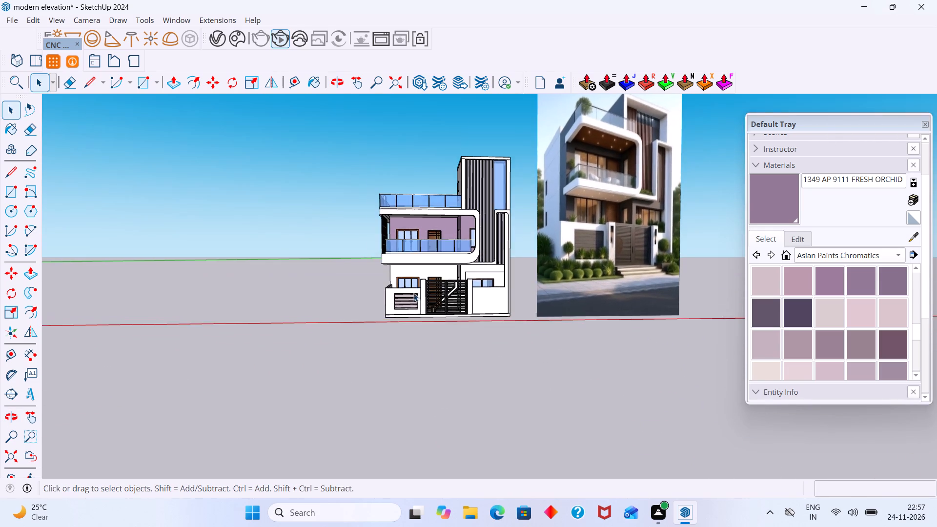
pyautogui.scroll(14, 413, 293)
pyautogui.tripleClick(406, 243)
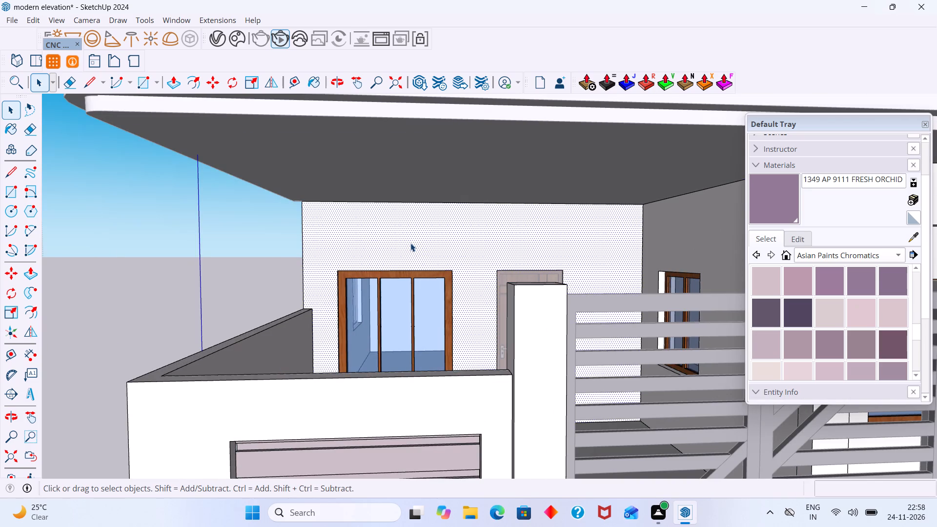
pyautogui.click(770, 201)
pyautogui.click(444, 247)
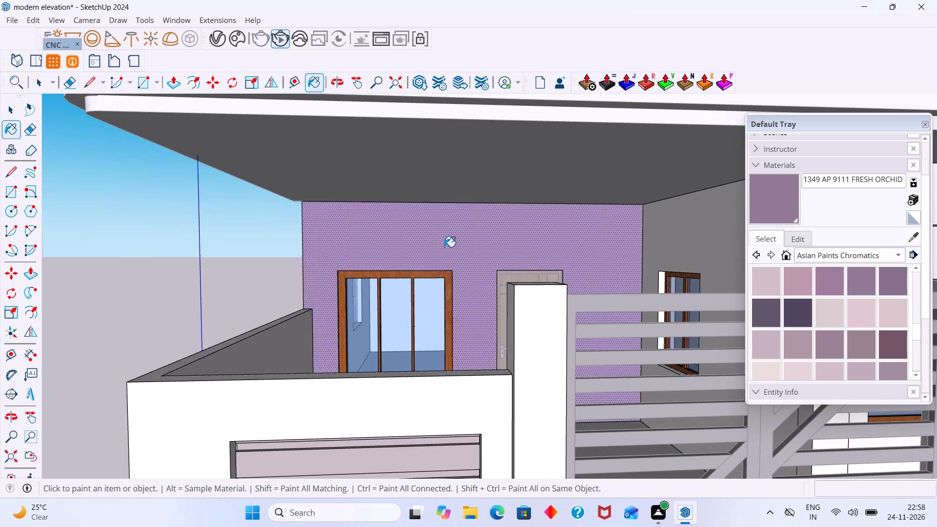
pyautogui.scroll(-5, 444, 247)
pyautogui.moveTo(512, 268); pyautogui.dragTo(625, 257, button='middle')
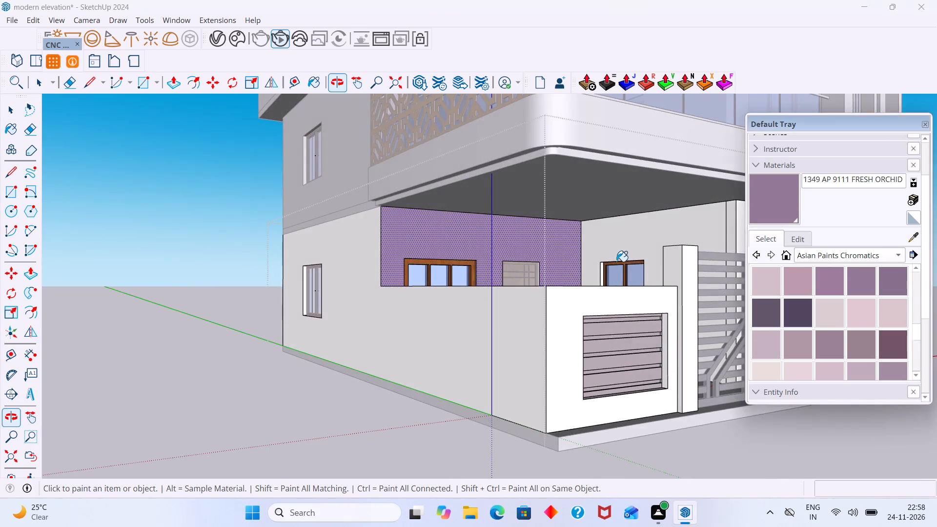
pyautogui.scroll(7, 609, 263)
pyautogui.click(611, 236)
# Paint the recessed wall around the two-pane ground-floor front window with 1349 AP 9111 FRESH ORCHID.
pyautogui.scroll(-10, 611, 236)
pyautogui.moveTo(642, 231); pyautogui.dragTo(446, 245, button='middle')
pyautogui.scroll(4, 887, 226)
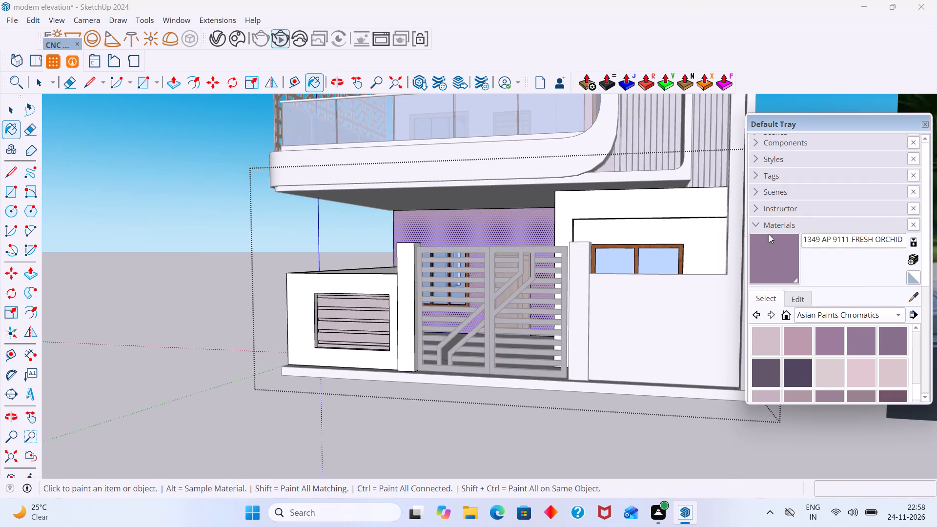
pyautogui.scroll(6, 673, 232)
pyautogui.click(672, 233)
# Paint the gate-side and top reveals of the two-pane ground-floor front window with 1349 AP 9111 FRESH ORCHID.
pyautogui.scroll(-10, 672, 234)
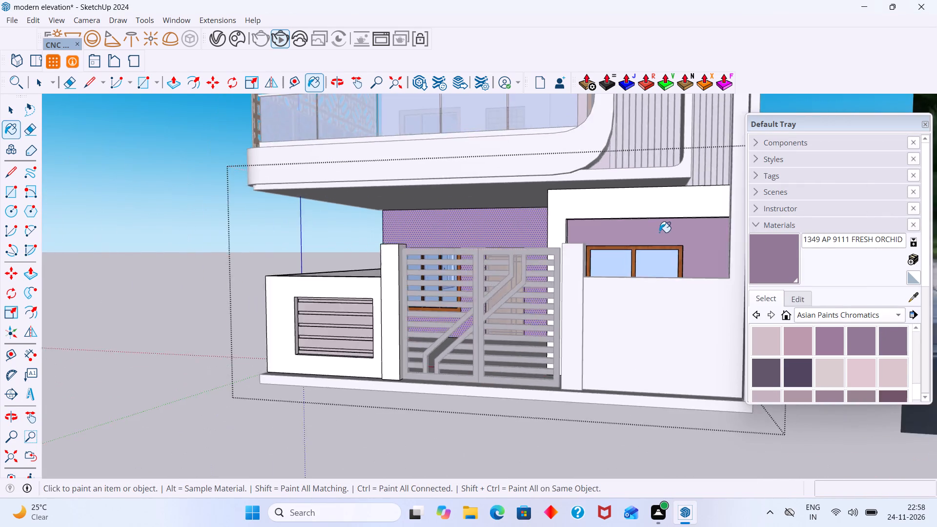
pyautogui.scroll(-18, 659, 232)
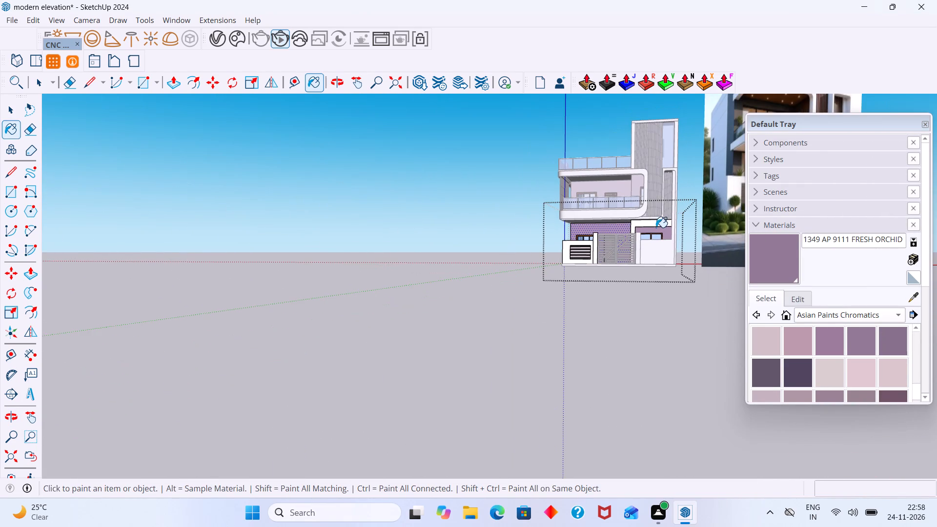
pyautogui.keyDown('shift'); pyautogui.moveTo(651, 225); pyautogui.dragTo(394, 186, button='middle'); pyautogui.keyUp('shift')
pyautogui.scroll(-1, 466, 204)
pyautogui.keyDown('shift'); pyautogui.moveTo(467, 215); pyautogui.dragTo(481, 270, button='middle'); pyautogui.keyUp('shift')
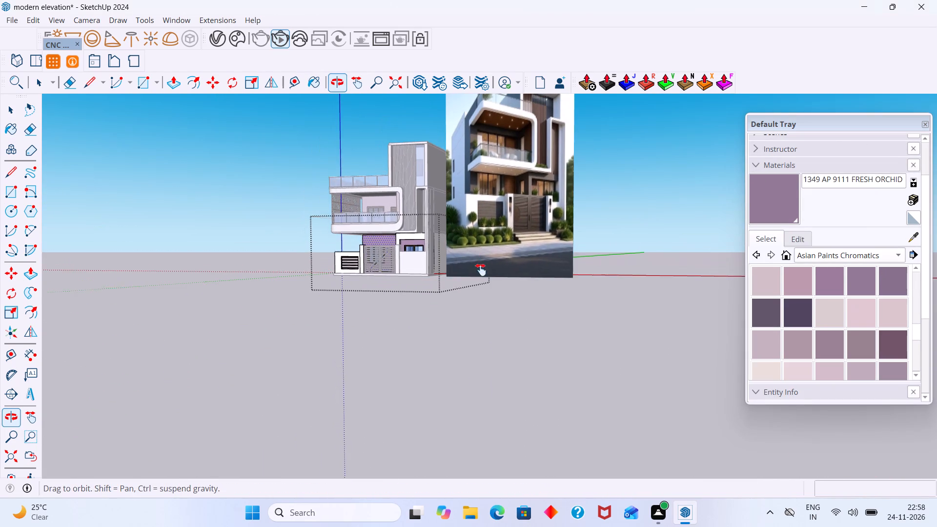
pyautogui.keyDown('shift'); pyautogui.moveTo(481, 270); pyautogui.dragTo(481, 270, button='middle'); pyautogui.keyUp('shift')
pyautogui.moveTo(543, 195); pyautogui.dragTo(541, 251, button='middle')
pyautogui.scroll(3, 426, 250)
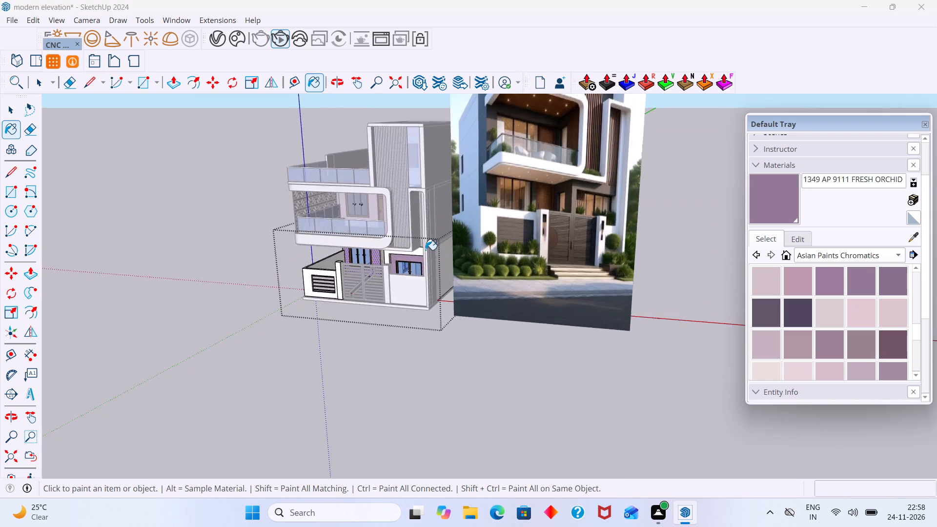
pyautogui.scroll(20, 426, 250)
pyautogui.scroll(6, 426, 250)
pyautogui.scroll(-1, 395, 263)
pyautogui.scroll(6, 391, 264)
pyautogui.moveTo(386, 260); pyautogui.dragTo(361, 234, button='middle')
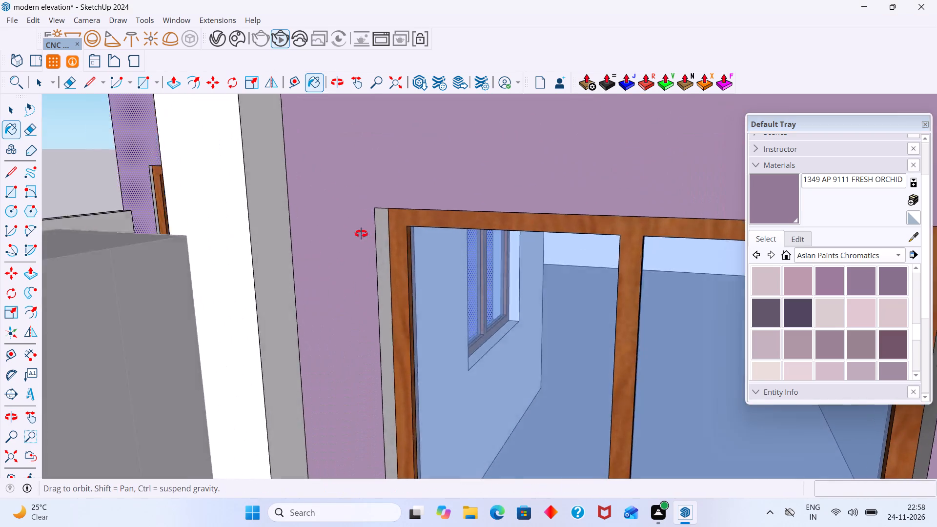
pyautogui.moveTo(361, 234); pyautogui.dragTo(343, 204, button='middle')
pyautogui.scroll(7, 366, 212)
pyautogui.click(396, 213)
pyautogui.moveTo(395, 211); pyautogui.dragTo(383, 149, button='middle')
pyautogui.scroll(3, 488, 186)
pyautogui.click(486, 176)
# Paint the opposite side reveal of the two-pane ground-floor front window, away from the gate, with 1349 AP 9111 FRESH ORCHID.
pyautogui.scroll(-19, 485, 176)
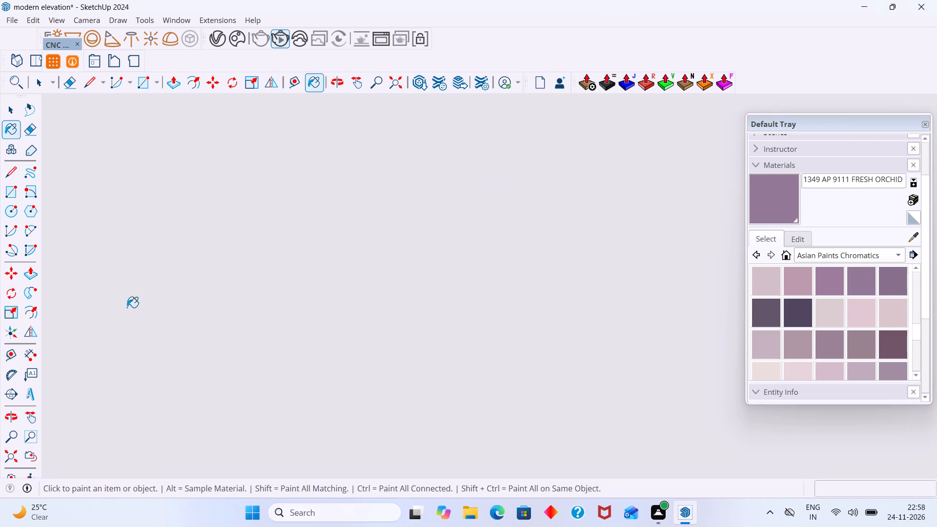
pyautogui.click(11, 458)
pyautogui.scroll(-3, 221, 351)
pyautogui.moveTo(273, 345); pyautogui.dragTo(336, 364, button='middle')
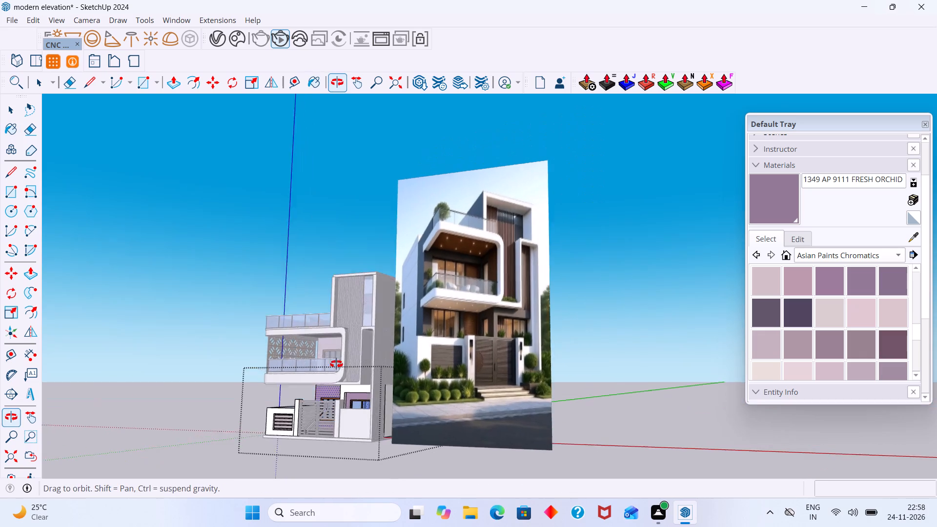
pyautogui.moveTo(336, 364); pyautogui.dragTo(407, 387, button='middle')
pyautogui.moveTo(397, 398); pyautogui.dragTo(361, 293, button='middle')
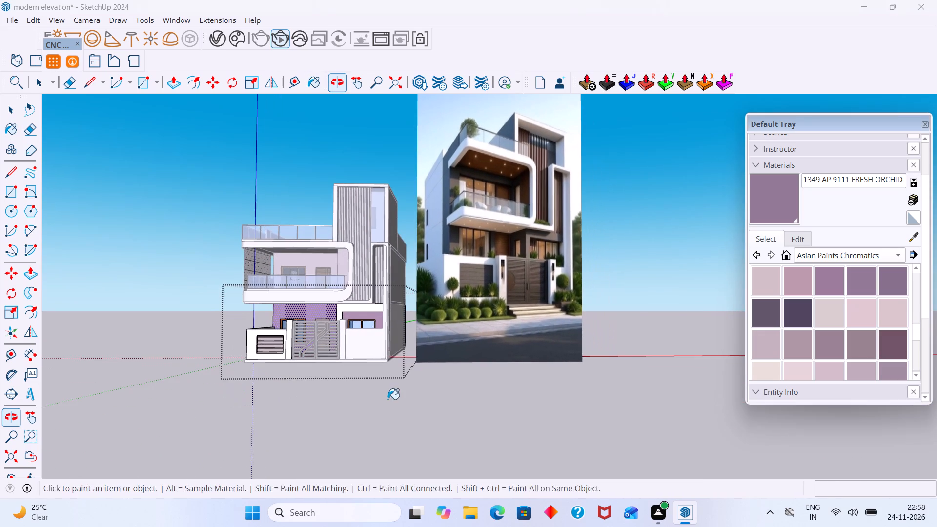
pyautogui.moveTo(385, 399); pyautogui.dragTo(418, 430, button='middle')
pyautogui.scroll(10, 345, 356)
pyautogui.moveTo(367, 334); pyautogui.dragTo(425, 320, button='middle')
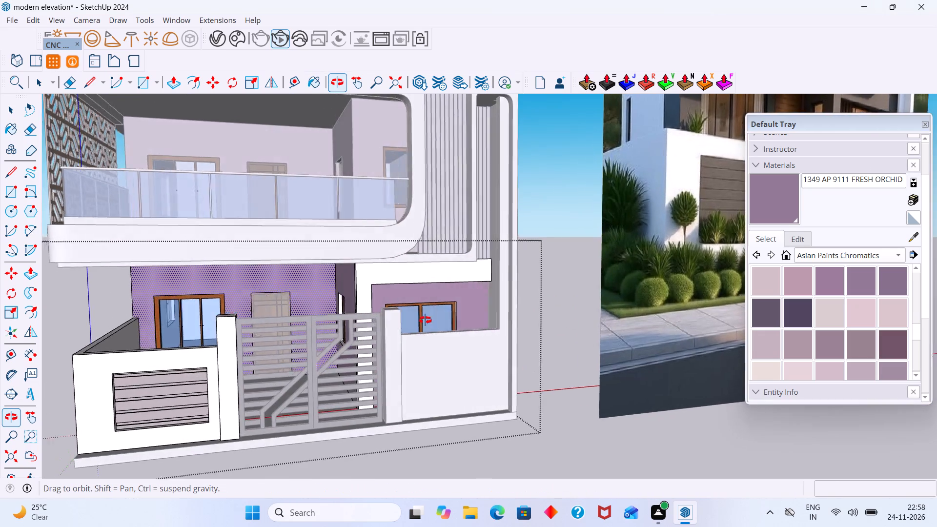
pyautogui.moveTo(425, 320); pyautogui.dragTo(463, 321, button='middle')
pyautogui.scroll(19, 485, 305)
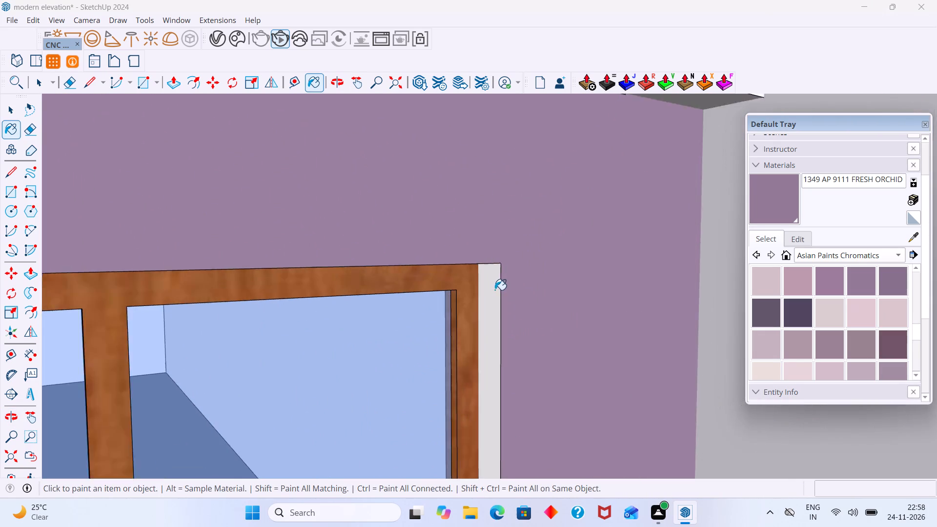
pyautogui.scroll(6, 495, 290)
pyautogui.click(490, 285)
# Paint the sill of the two-pane ground-floor front window with 1349 AP 9111 FRESH ORCHID.
pyautogui.scroll(-20, 490, 285)
pyautogui.scroll(-1, 490, 285)
pyautogui.moveTo(453, 326); pyautogui.dragTo(452, 332, button='middle')
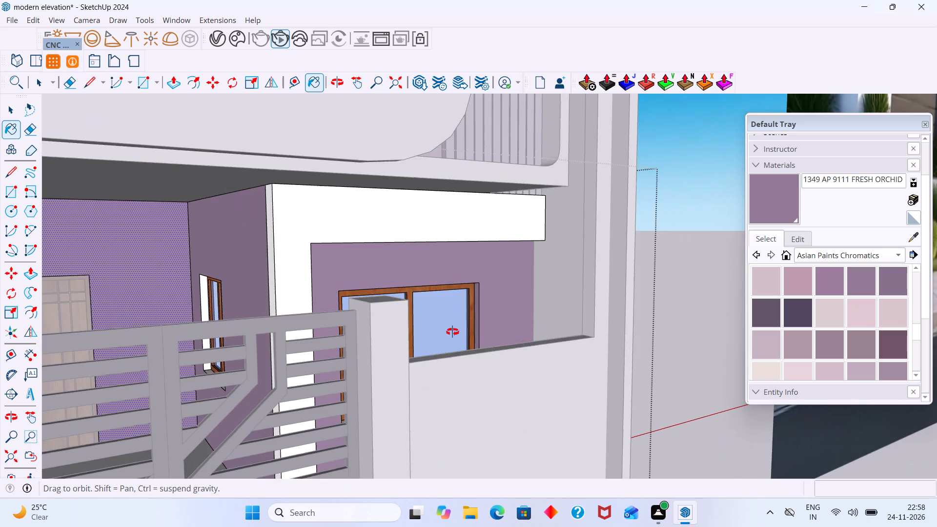
pyautogui.moveTo(452, 332); pyautogui.dragTo(430, 400, button='middle')
pyautogui.moveTo(431, 389); pyautogui.dragTo(440, 412, button='middle')
pyautogui.scroll(12, 439, 402)
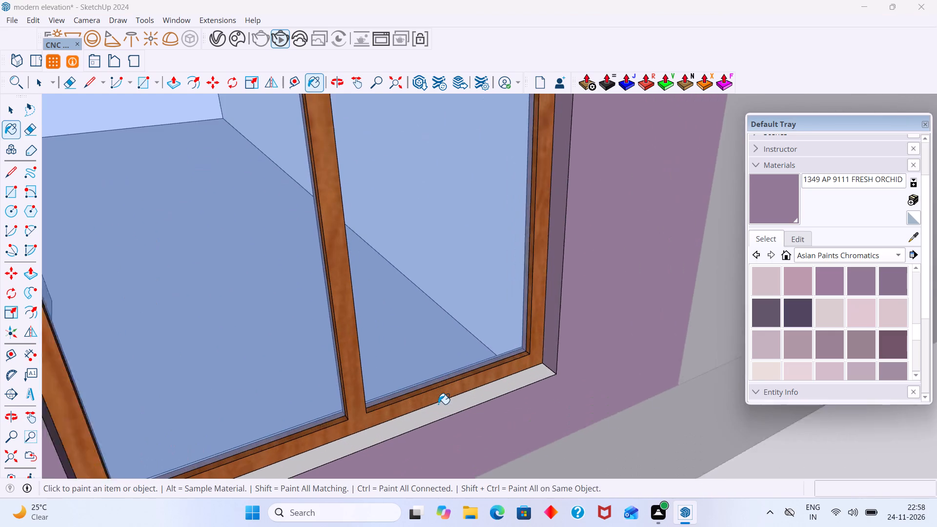
pyautogui.click(441, 405)
# Paint the door-side reveal of the window in the entrance side wall with 1349 AP 9111 FRESH ORCHID.
pyautogui.scroll(-20, 417, 381)
pyautogui.scroll(-4, 417, 381)
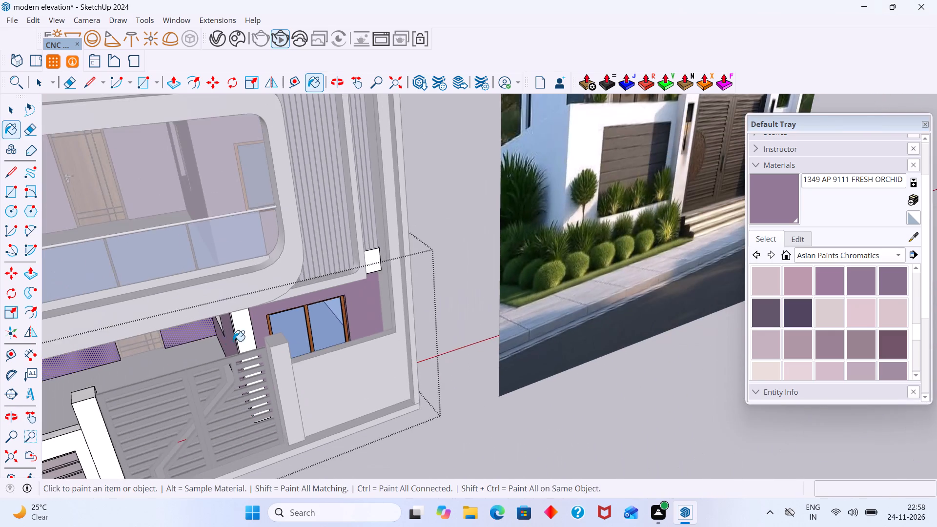
pyautogui.moveTo(222, 344); pyautogui.dragTo(228, 241, button='middle')
pyautogui.scroll(3, 182, 254)
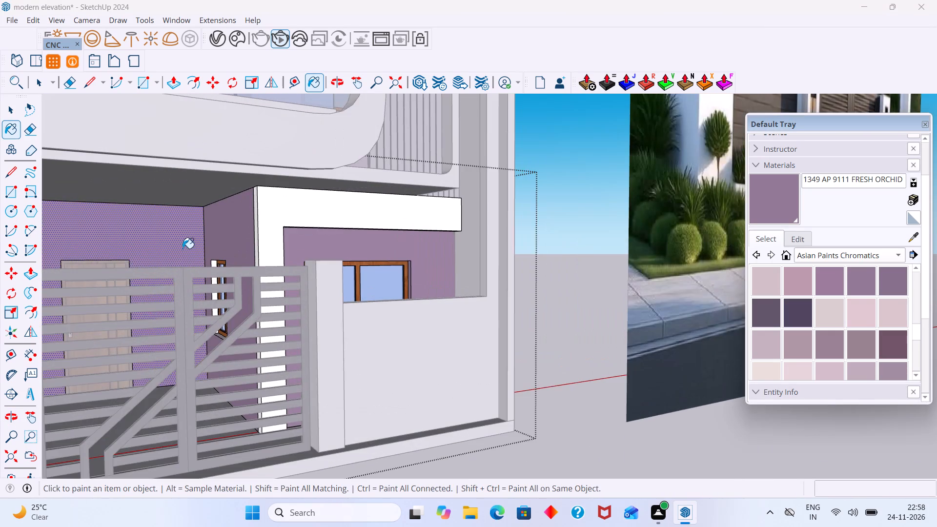
pyautogui.scroll(1, 183, 242)
pyautogui.moveTo(232, 287); pyautogui.dragTo(197, 339, button='middle')
pyautogui.scroll(4, 195, 301)
pyautogui.moveTo(219, 301); pyautogui.dragTo(296, 292, button='middle')
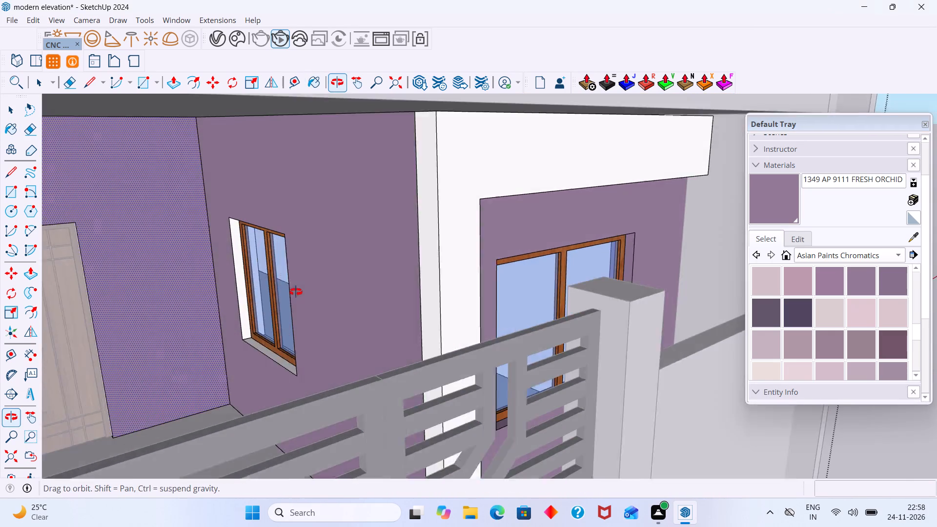
pyautogui.moveTo(296, 292); pyautogui.dragTo(296, 291, button='middle')
pyautogui.scroll(14, 258, 295)
pyautogui.click(251, 291)
pyautogui.scroll(-7, 248, 303)
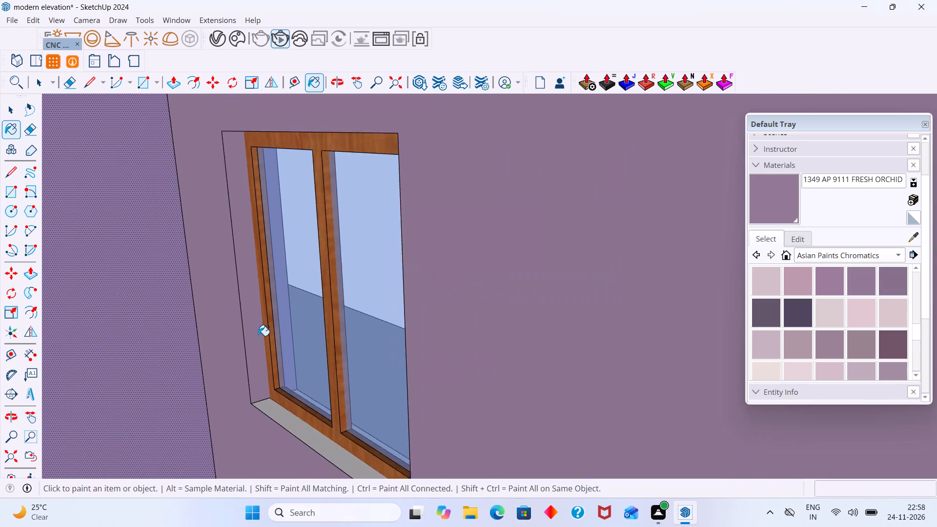
# Paint the sill of the entrance side-wall window with 1349 AP 9111 FRESH ORCHID.
pyautogui.scroll(-11, 258, 336)
pyautogui.scroll(6, 274, 363)
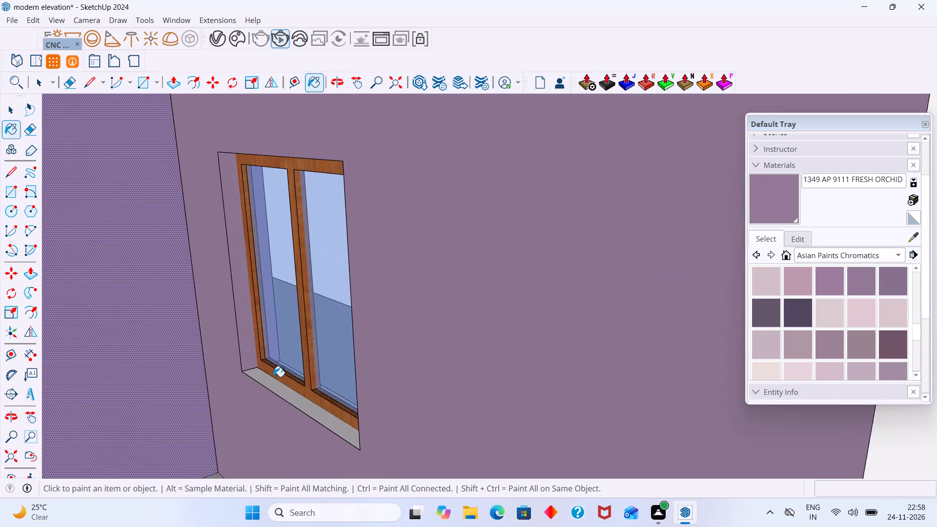
pyautogui.scroll(9, 273, 377)
pyautogui.click(269, 383)
# Paint the remaining side reveal of the entrance side-wall window with 1349 AP 9111 FRESH ORCHID and exit the ground-floor group.
pyautogui.scroll(-4, 268, 384)
pyautogui.moveTo(275, 379); pyautogui.dragTo(337, 382, button='middle')
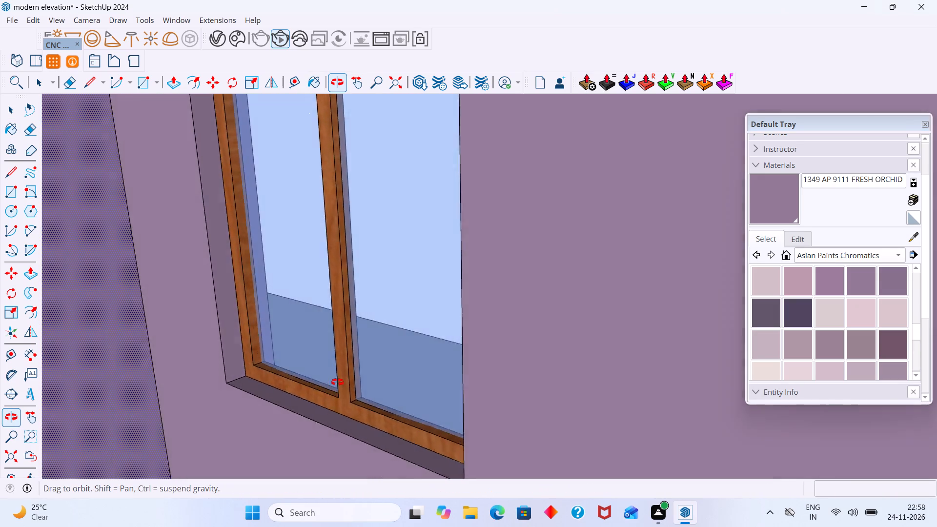
pyautogui.moveTo(337, 382); pyautogui.dragTo(407, 376, button='middle')
pyautogui.moveTo(514, 410); pyautogui.dragTo(665, 409, button='middle')
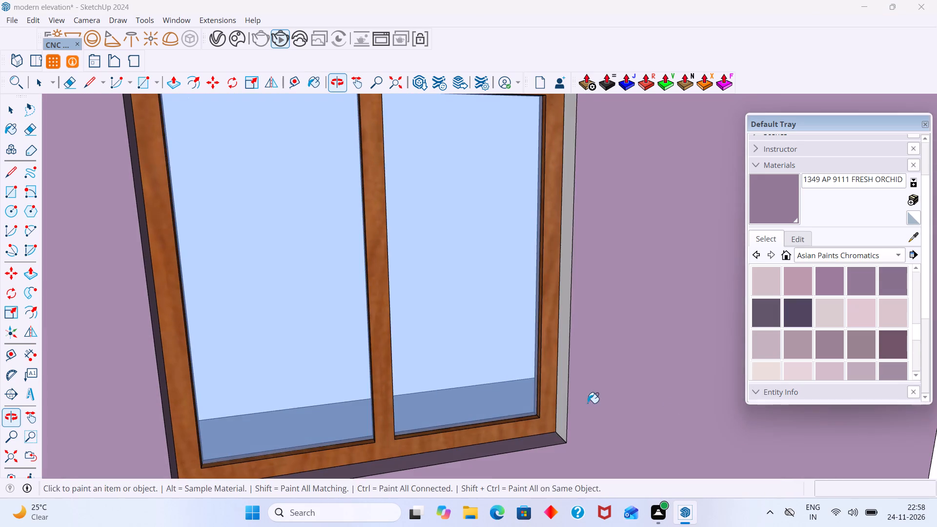
pyautogui.moveTo(578, 392); pyautogui.dragTo(674, 388, button='middle')
pyautogui.scroll(6, 614, 370)
pyautogui.click(551, 338)
pyautogui.scroll(-2, 551, 339)
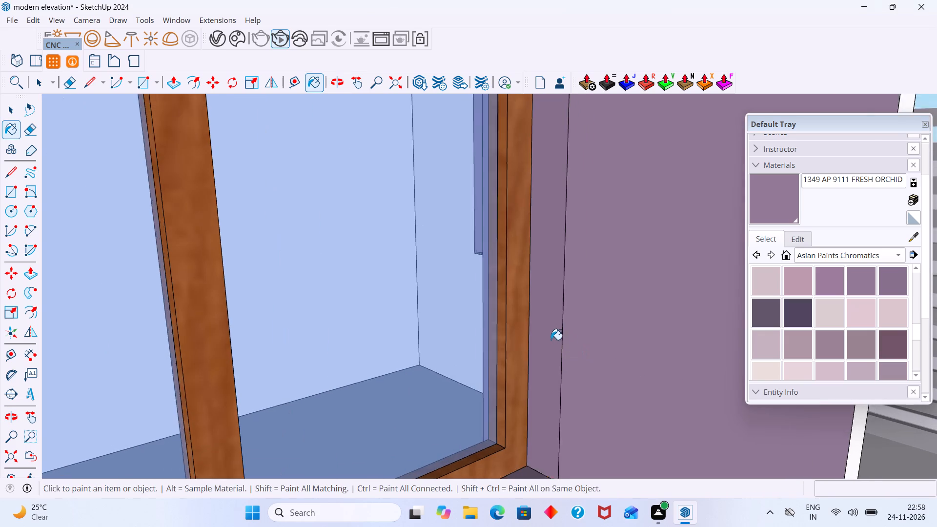
pyautogui.scroll(-20, 551, 340)
pyautogui.scroll(-14, 551, 340)
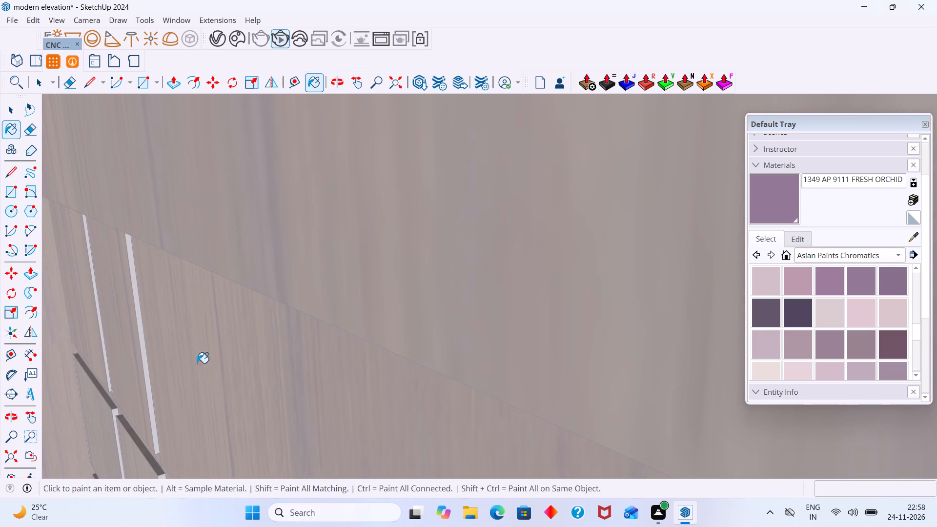
pyautogui.click(10, 453)
pyautogui.scroll(-4, 243, 342)
pyautogui.moveTo(439, 353); pyautogui.dragTo(407, 349, button='middle')
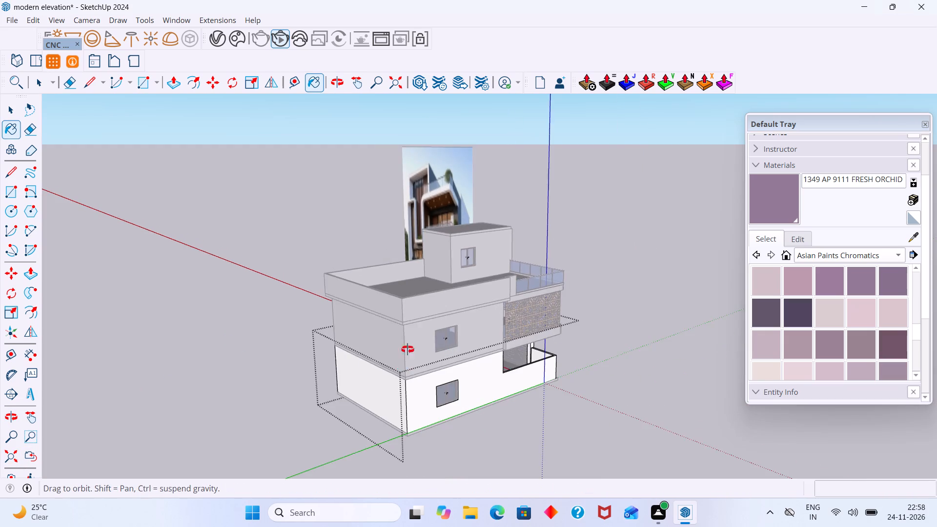
pyautogui.moveTo(407, 349); pyautogui.dragTo(77, 352, button='middle')
pyautogui.press('space')
pyautogui.click(182, 363)
pyautogui.moveTo(662, 294); pyautogui.dragTo(638, 294, button='middle')
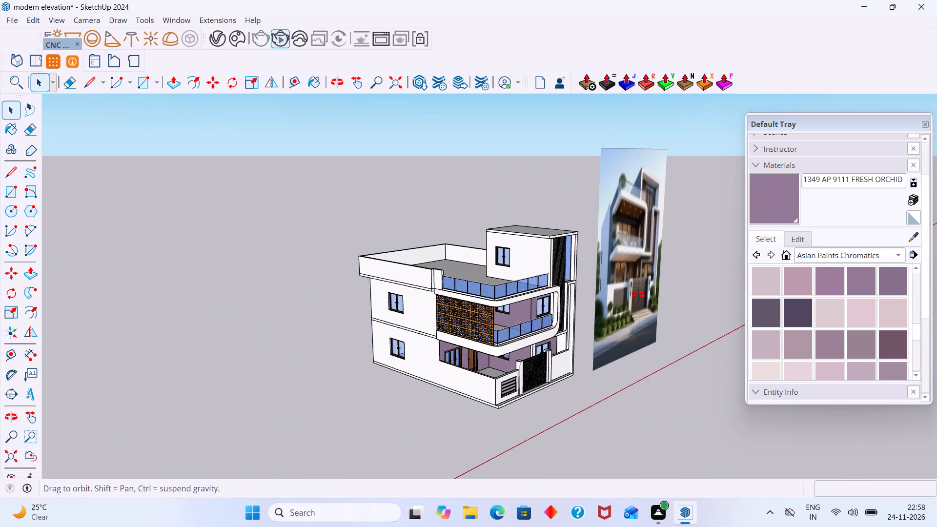
pyautogui.moveTo(638, 294); pyautogui.dragTo(558, 293, button='middle')
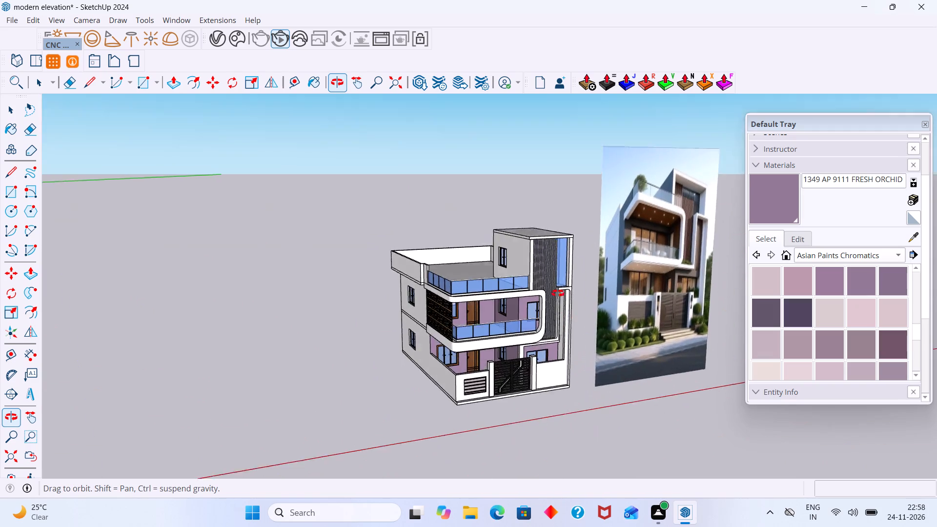
# Examine the ground-floor entrance walls and window openings for reveals that are still unpainted, comparing with the reference image.
pyautogui.moveTo(558, 293); pyautogui.dragTo(554, 292, button='middle')
pyautogui.keyDown('shift'); pyautogui.moveTo(552, 367); pyautogui.dragTo(519, 216, button='middle'); pyautogui.keyUp('shift')
pyautogui.moveTo(503, 200); pyautogui.dragTo(502, 204, button='middle')
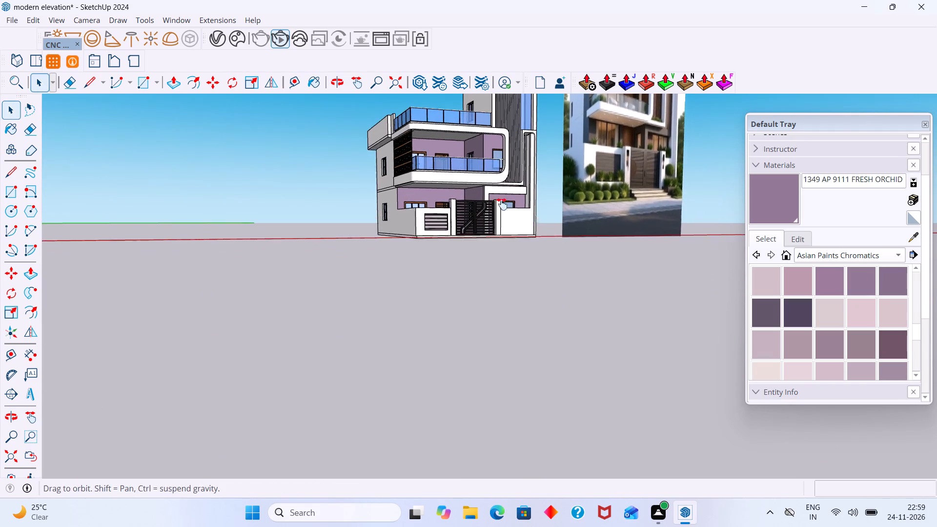
pyautogui.moveTo(502, 204); pyautogui.dragTo(502, 277, button='middle')
pyautogui.moveTo(502, 277); pyautogui.dragTo(509, 307, button='middle')
pyautogui.scroll(17, 506, 285)
pyautogui.moveTo(530, 268); pyautogui.dragTo(531, 220, button='middle')
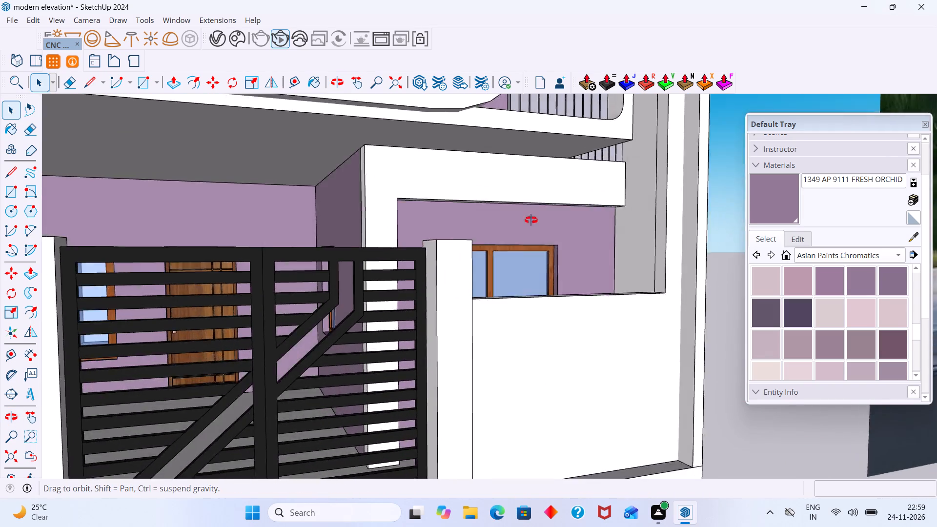
pyautogui.moveTo(531, 220); pyautogui.dragTo(696, 235, button='middle')
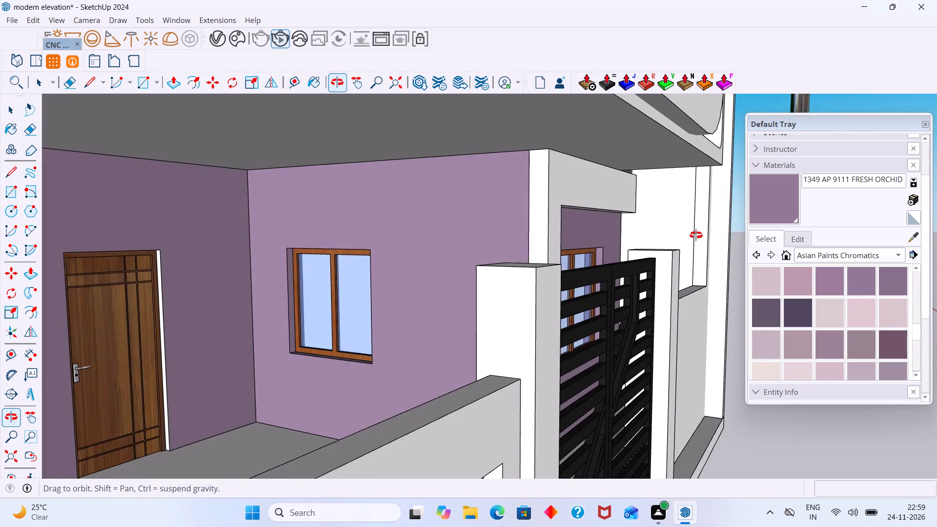
pyautogui.moveTo(696, 235); pyautogui.dragTo(690, 235, button='middle')
pyautogui.scroll(7, 370, 324)
pyautogui.moveTo(327, 324); pyautogui.dragTo(356, 318, button='middle')
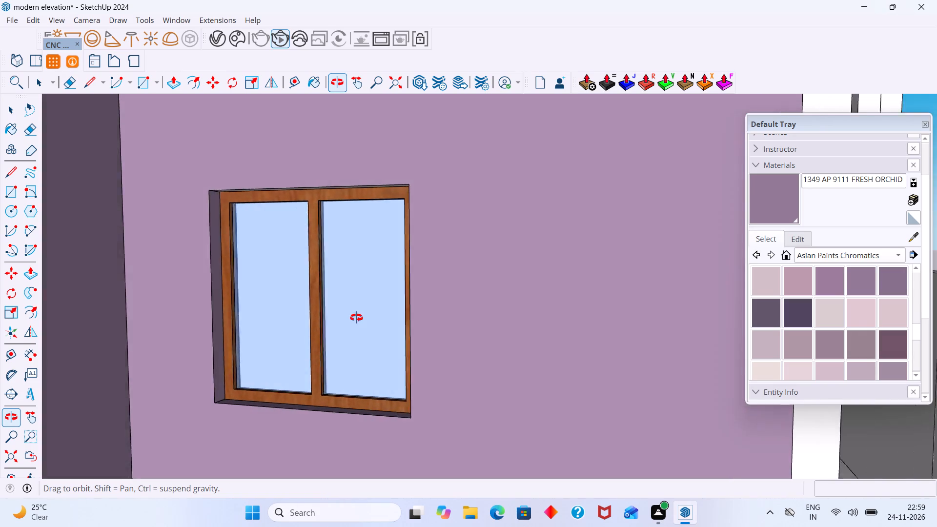
pyautogui.moveTo(356, 318); pyautogui.dragTo(354, 318, button='middle')
pyautogui.scroll(-13, 354, 318)
pyautogui.moveTo(459, 290); pyautogui.dragTo(439, 317, button='middle')
pyautogui.scroll(5, 527, 238)
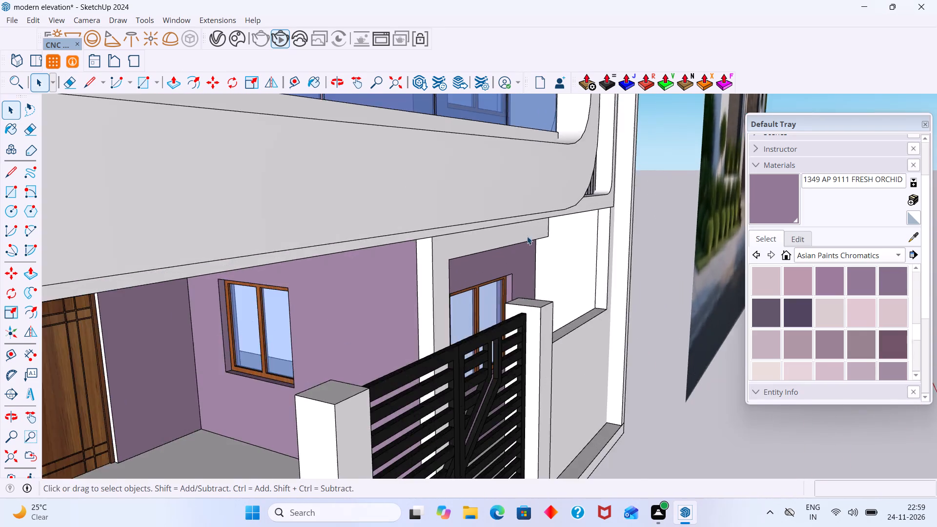
pyautogui.scroll(4, 527, 236)
pyautogui.scroll(3, 498, 293)
pyautogui.moveTo(505, 287); pyautogui.dragTo(473, 205, button='middle')
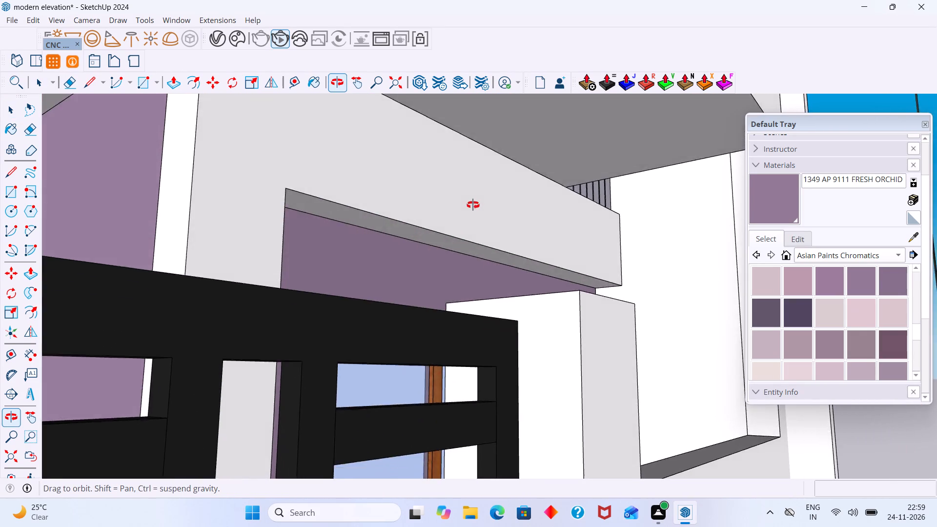
pyautogui.moveTo(473, 205); pyautogui.dragTo(465, 263, button='middle')
pyautogui.scroll(6, 467, 290)
pyautogui.moveTo(499, 310); pyautogui.dragTo(539, 226, button='middle')
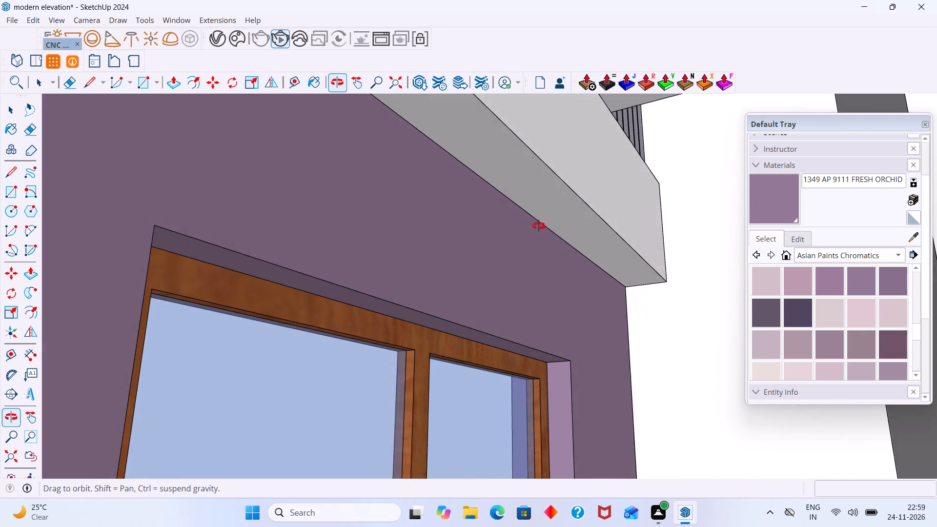
pyautogui.moveTo(539, 226); pyautogui.dragTo(191, 341, button='middle')
pyautogui.scroll(-7, 204, 342)
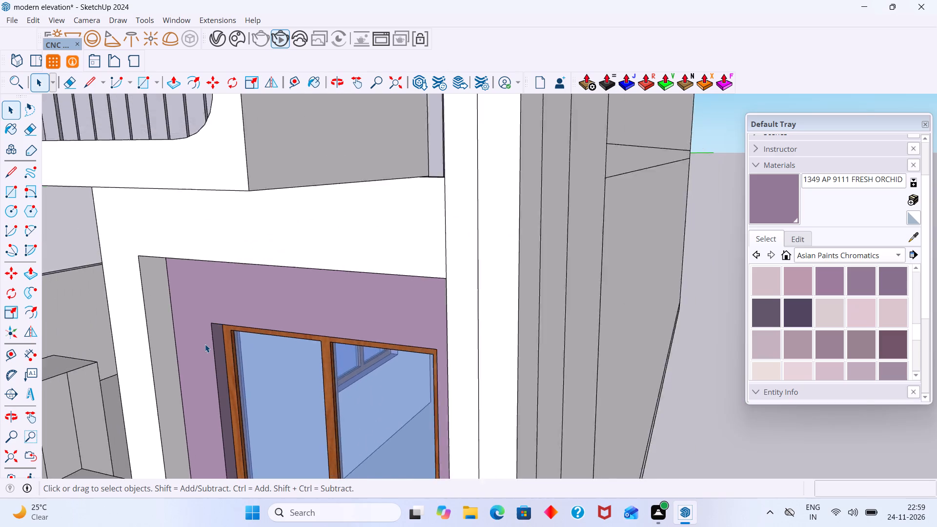
pyautogui.scroll(-5, 205, 344)
pyautogui.moveTo(226, 373); pyautogui.dragTo(247, 421, button='middle')
pyautogui.scroll(-15, 247, 405)
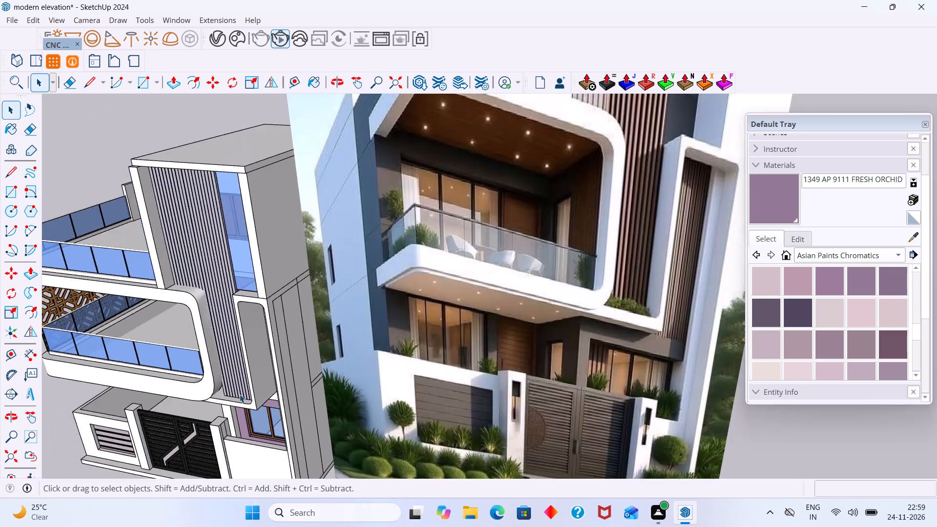
pyautogui.scroll(-9, 240, 394)
pyautogui.moveTo(213, 368); pyautogui.dragTo(365, 349, button='middle')
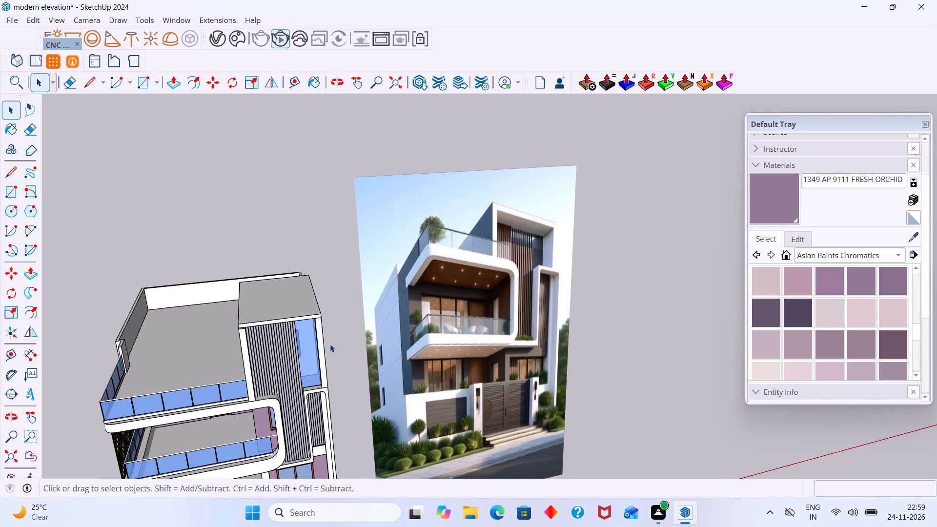
pyautogui.keyDown('shift'); pyautogui.moveTo(312, 355); pyautogui.dragTo(300, 102, button='middle'); pyautogui.keyUp('shift')
pyautogui.scroll(7, 246, 226)
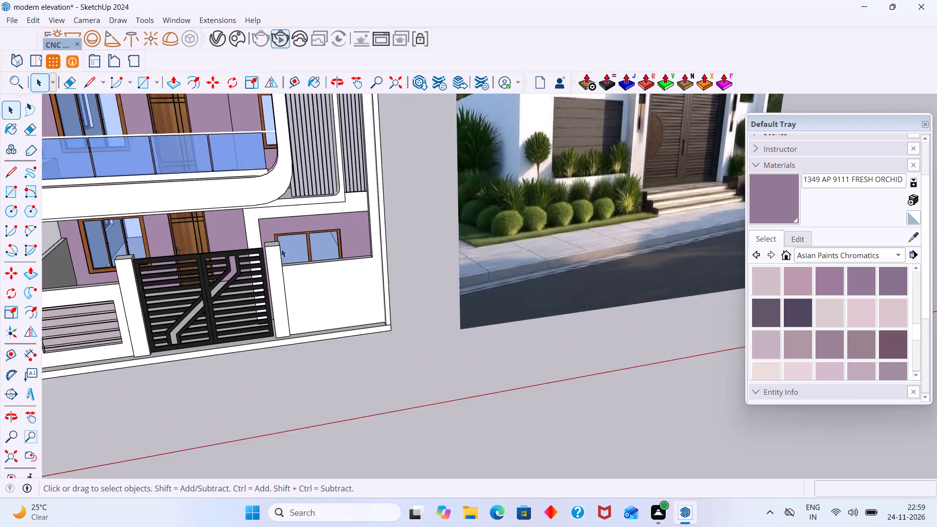
pyautogui.scroll(8, 281, 249)
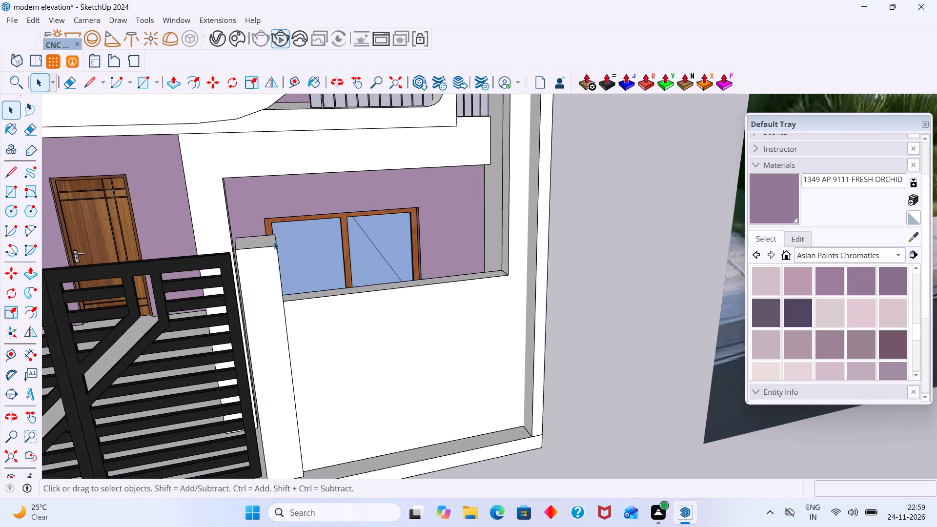
pyautogui.scroll(-8, 261, 248)
# Paint the head reveal of the entrance side-wall window with 1349 AP 9111 FRESH ORCHID and exit the ground-floor group.
pyautogui.moveTo(209, 247); pyautogui.dragTo(370, 217, button='middle')
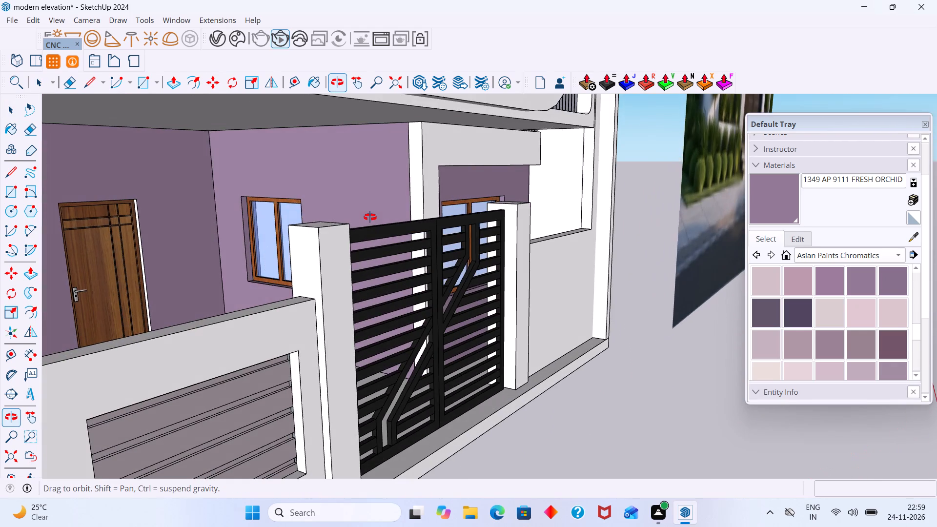
pyautogui.moveTo(370, 217); pyautogui.dragTo(368, 216, button='middle')
pyautogui.scroll(10, 260, 207)
pyautogui.moveTo(246, 193); pyautogui.dragTo(246, 125, button='middle')
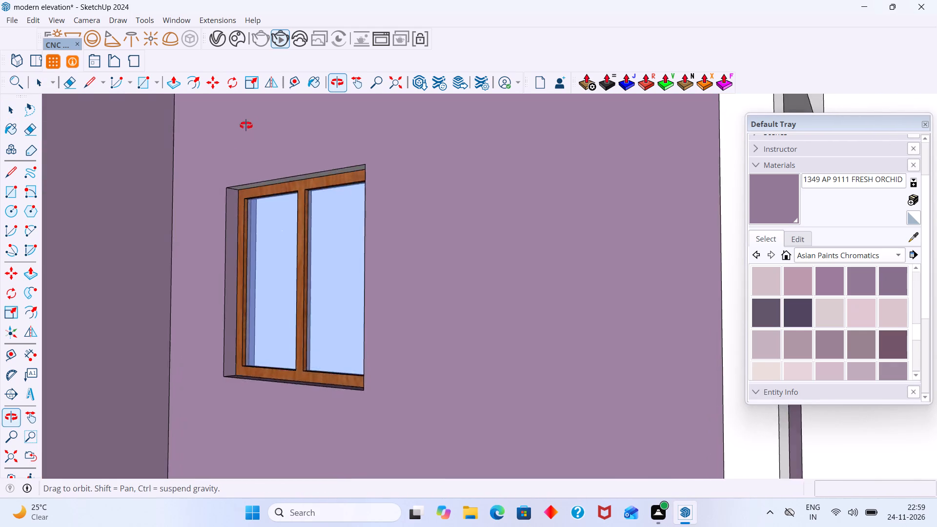
pyautogui.moveTo(246, 125); pyautogui.dragTo(253, 73, button='middle')
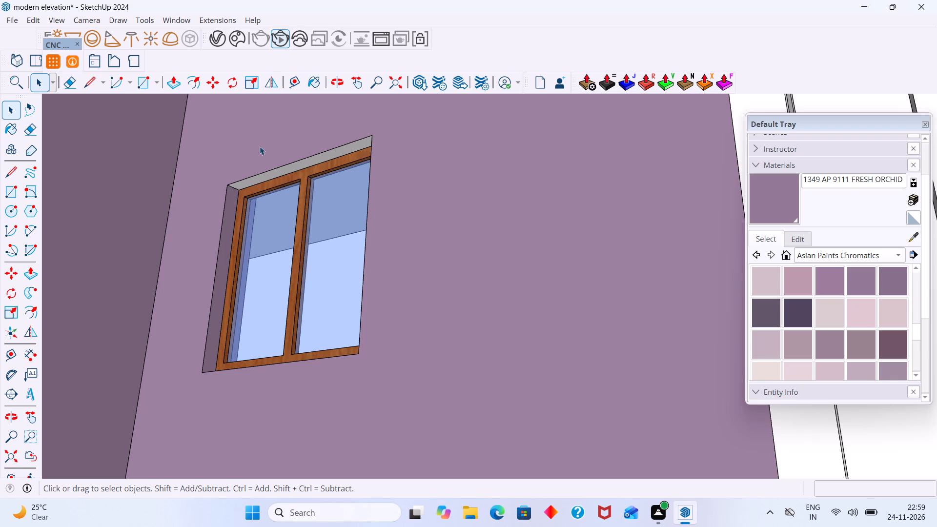
pyautogui.scroll(7, 252, 177)
pyautogui.scroll(-1, 255, 182)
pyautogui.scroll(11, 253, 183)
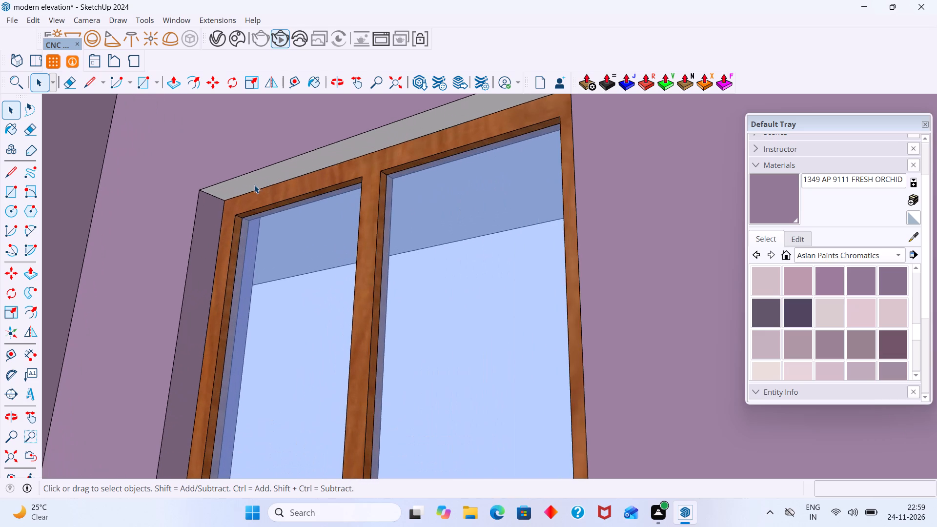
pyautogui.click(255, 184)
pyautogui.scroll(3, 255, 181)
pyautogui.doubleClick(256, 181)
pyautogui.click(256, 179)
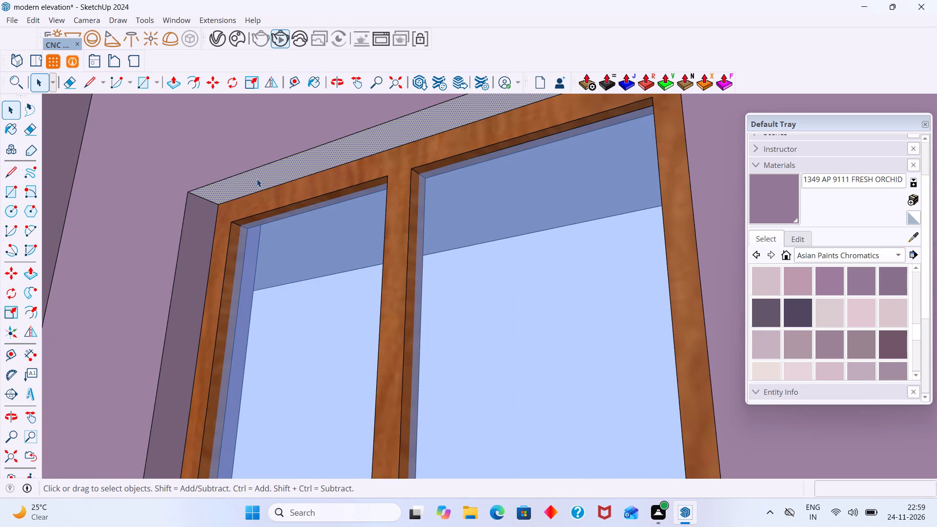
pyautogui.click(776, 195)
pyautogui.click(338, 155)
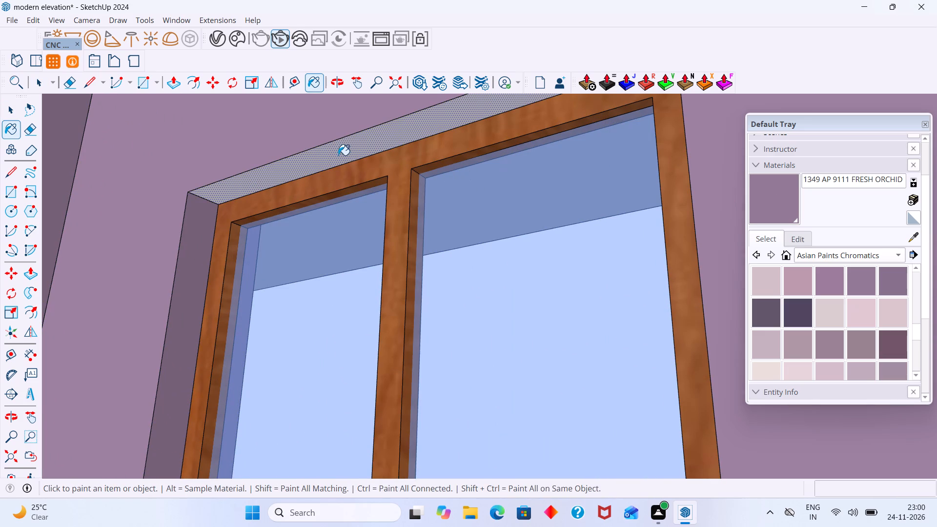
pyautogui.scroll(-6, 358, 154)
pyautogui.moveTo(478, 212); pyautogui.dragTo(574, 209, button='middle')
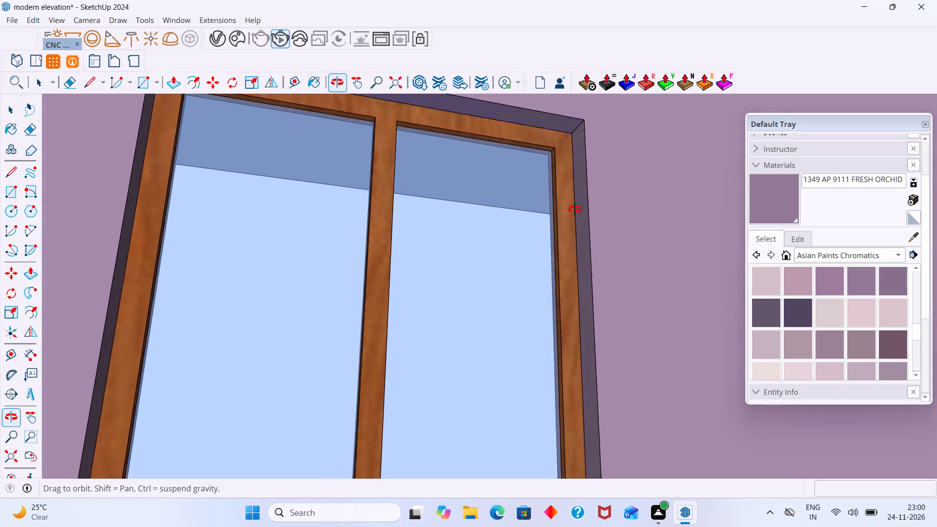
pyautogui.moveTo(574, 209); pyautogui.dragTo(445, 220, button='middle')
pyautogui.scroll(-20, 443, 219)
pyautogui.scroll(-3, 306, 218)
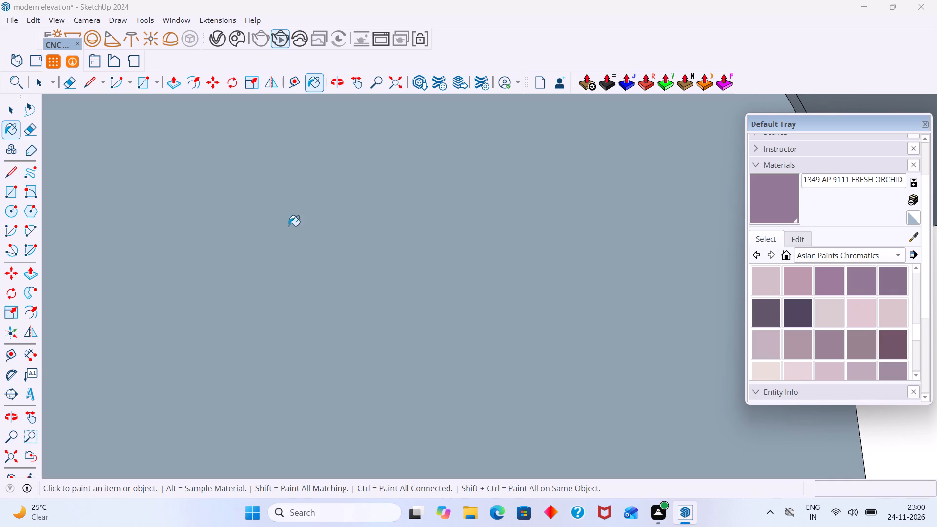
pyautogui.click(5, 453)
pyautogui.scroll(6, 187, 308)
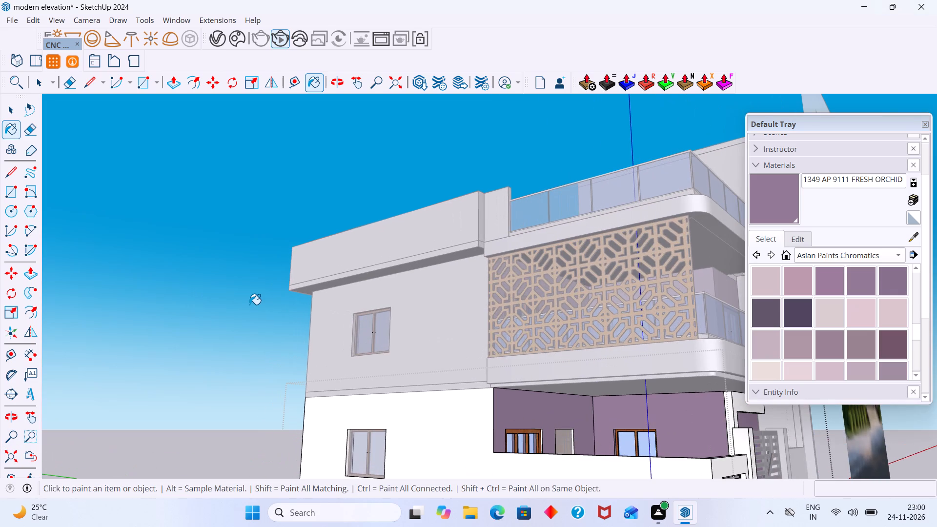
pyautogui.press('space')
pyautogui.click(231, 287)
# Paint the head reveal and window-side reveal of the first-floor balcony door opening with 1349 AP 9111 FRESH ORCHID.
pyautogui.scroll(-1, 316, 273)
pyautogui.scroll(8, 341, 339)
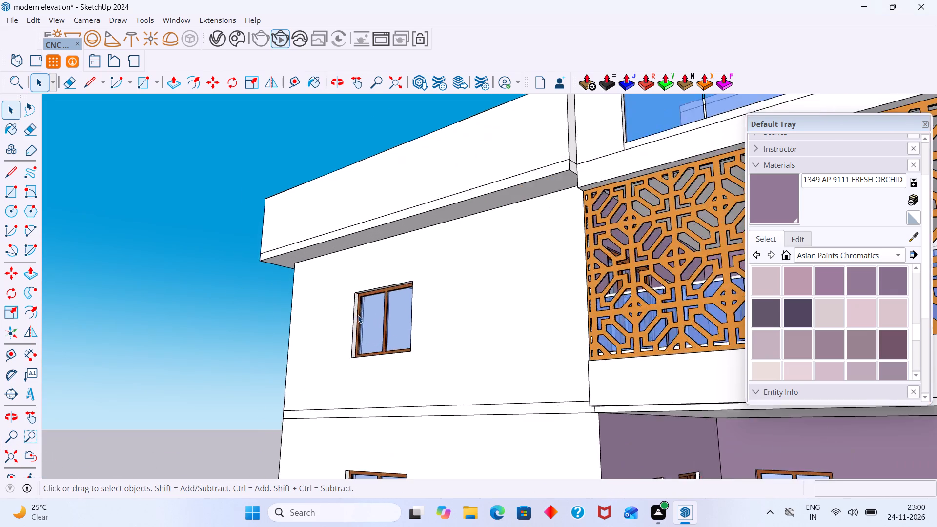
pyautogui.scroll(13, 358, 315)
pyautogui.scroll(-20, 360, 285)
pyautogui.scroll(-13, 360, 285)
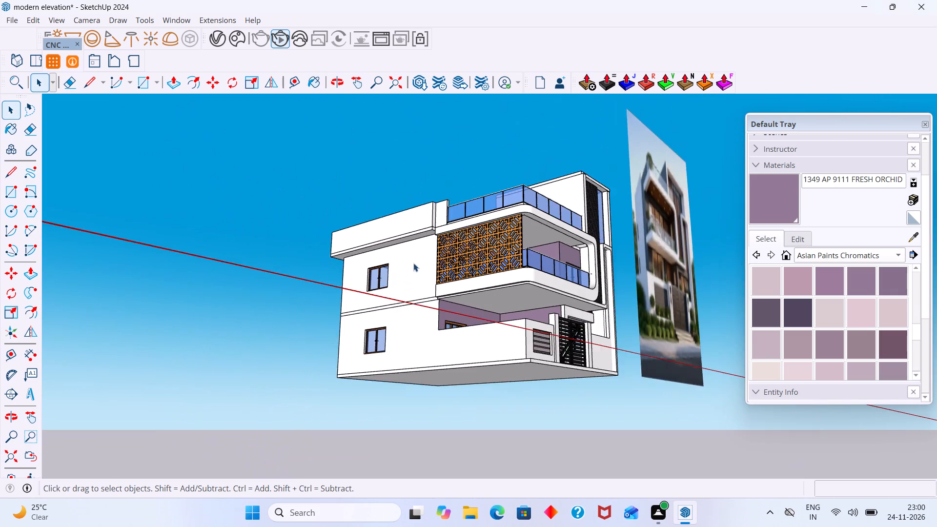
pyautogui.moveTo(432, 256); pyautogui.dragTo(292, 313, button='middle')
pyautogui.scroll(20, 455, 277)
pyautogui.scroll(2, 455, 277)
pyautogui.moveTo(451, 260); pyautogui.dragTo(451, 259, button='middle')
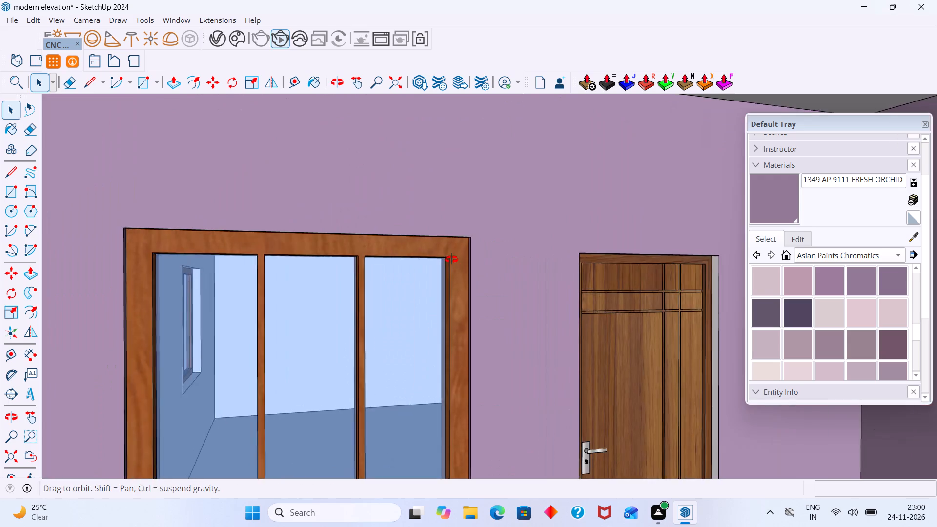
pyautogui.moveTo(451, 259); pyautogui.dragTo(275, 167, button='middle')
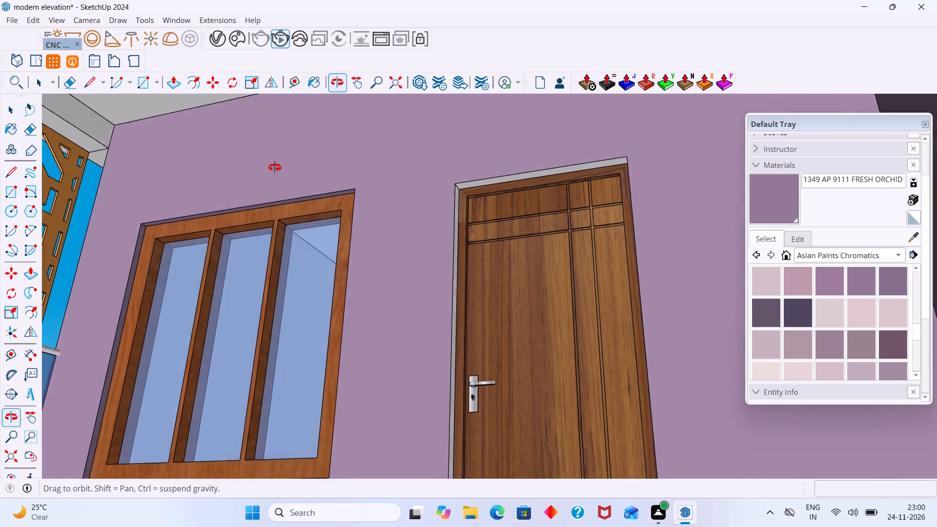
pyautogui.moveTo(275, 167); pyautogui.dragTo(257, 167, button='middle')
pyautogui.scroll(1, 258, 167)
pyautogui.scroll(14, 462, 211)
pyautogui.doubleClick(448, 179)
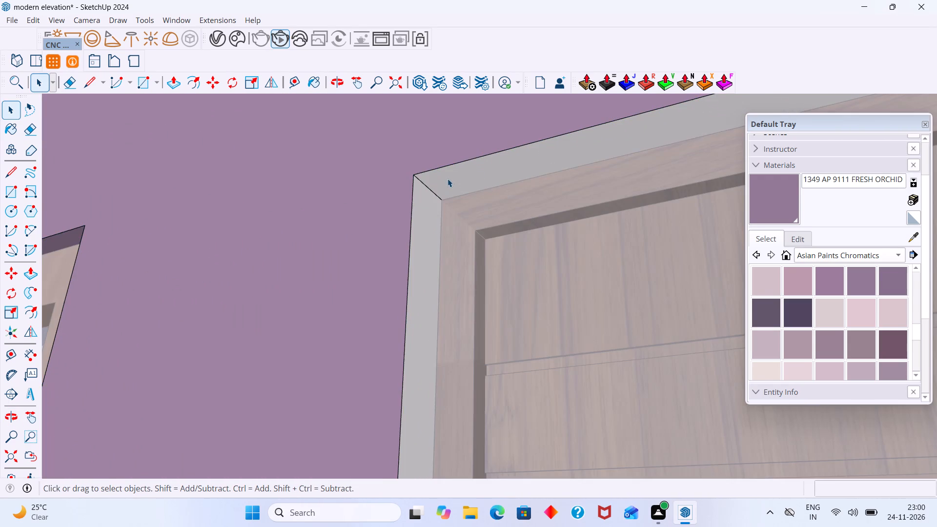
pyautogui.click(455, 182)
pyautogui.click(774, 193)
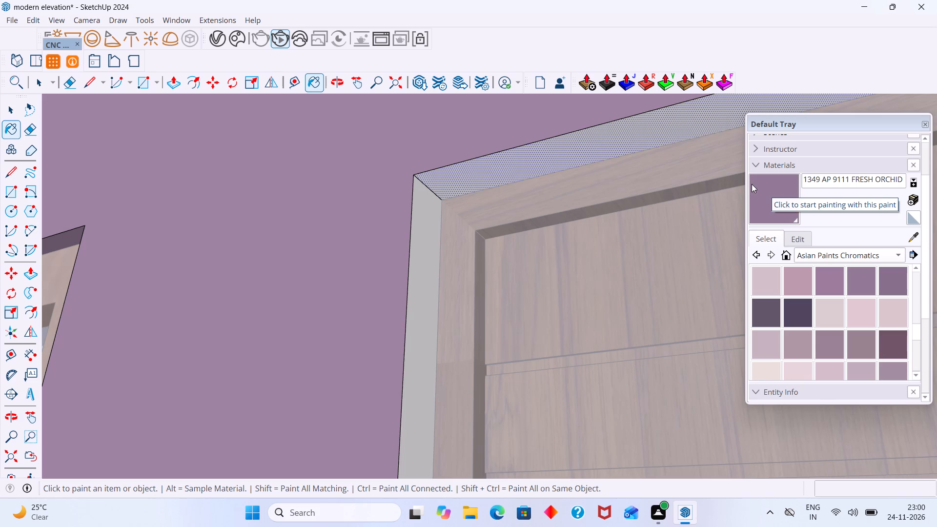
pyautogui.click(469, 181)
pyautogui.click(434, 214)
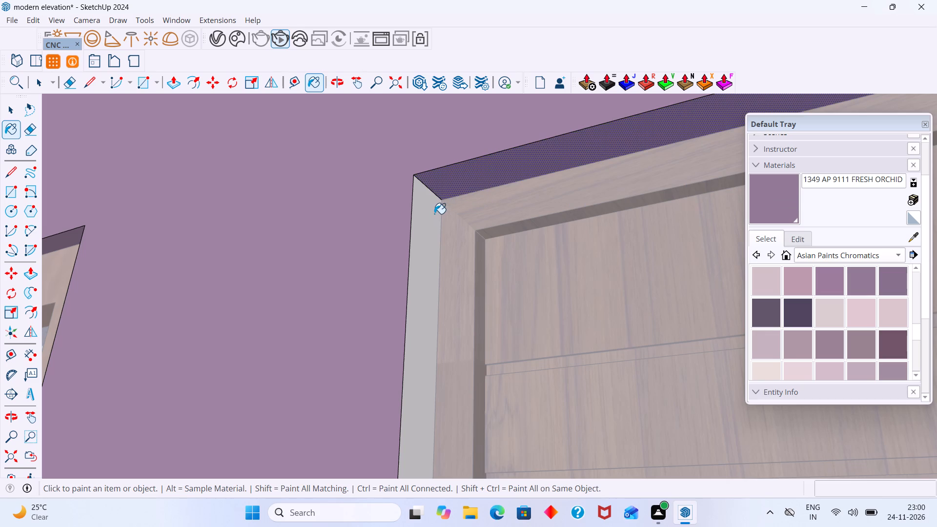
pyautogui.scroll(-20, 434, 213)
pyautogui.scroll(-17, 434, 213)
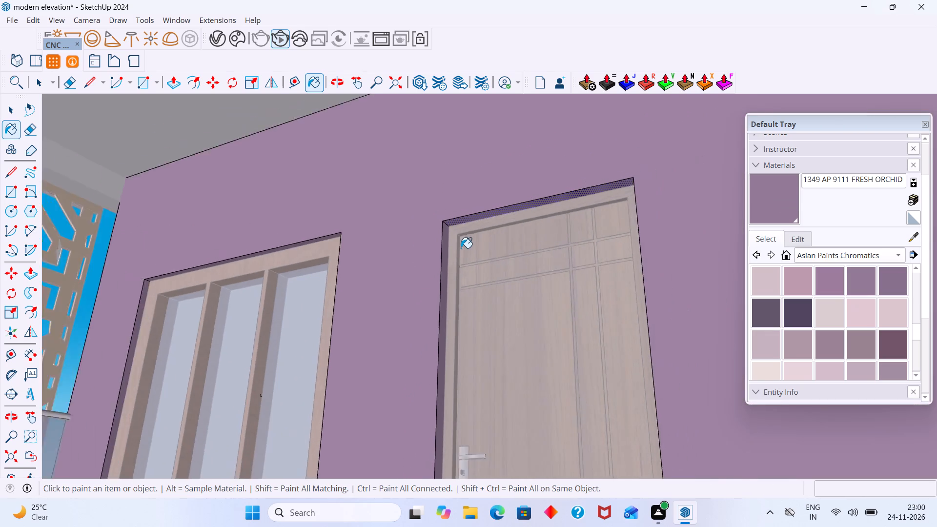
# Paint the balcony door opening's remaining side reveal with 1349 AP 9111 FRESH ORCHID and exit the first-floor group.
pyautogui.scroll(-4, 461, 248)
pyautogui.moveTo(486, 266); pyautogui.dragTo(702, 314, button='middle')
pyautogui.scroll(11, 711, 293)
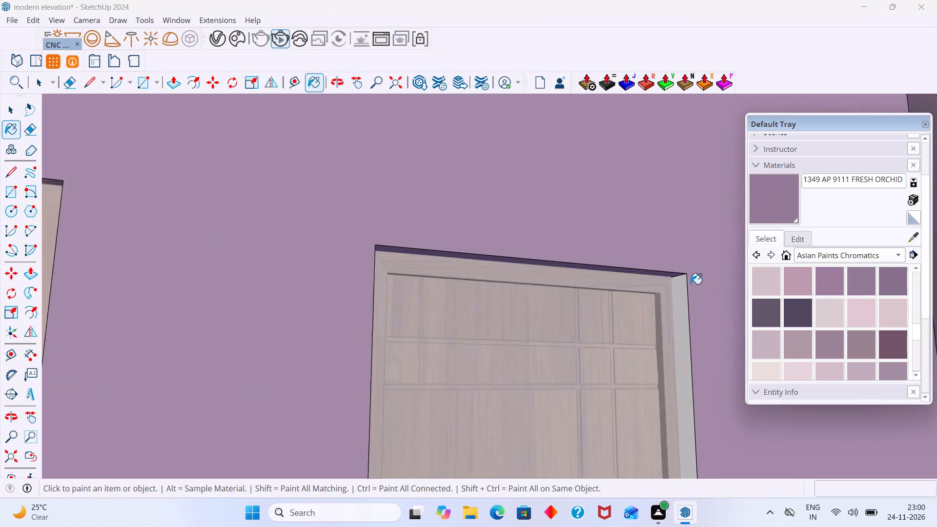
pyautogui.scroll(5, 691, 284)
pyautogui.click(681, 284)
pyautogui.scroll(-20, 679, 284)
pyautogui.scroll(-12, 679, 284)
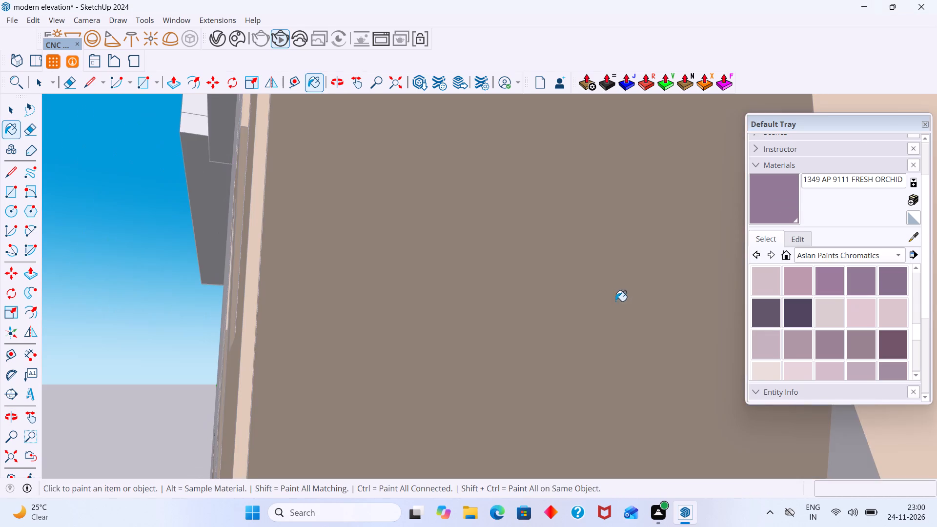
pyautogui.scroll(-8, 597, 305)
pyautogui.press('space')
pyautogui.scroll(-15, 397, 333)
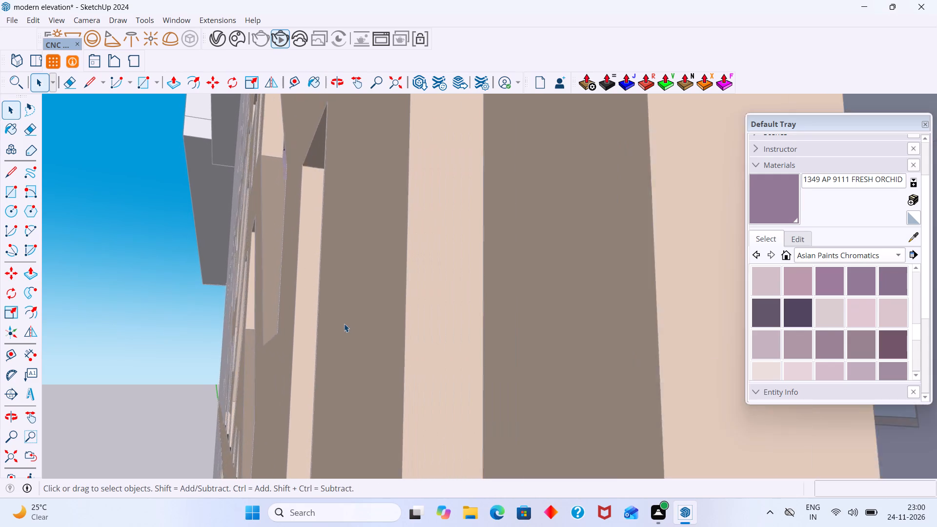
pyautogui.scroll(-14, 344, 324)
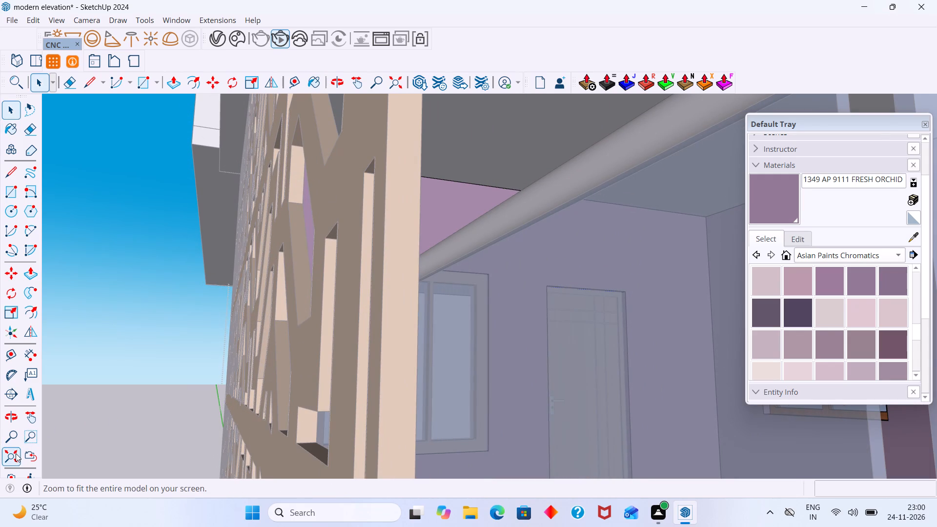
pyautogui.click(15, 453)
pyautogui.click(247, 364)
# Examine the first-floor balcony walls, window and door from several sides, comparing the painted elevation with the reference image.
pyautogui.moveTo(354, 330); pyautogui.dragTo(161, 393, button='middle')
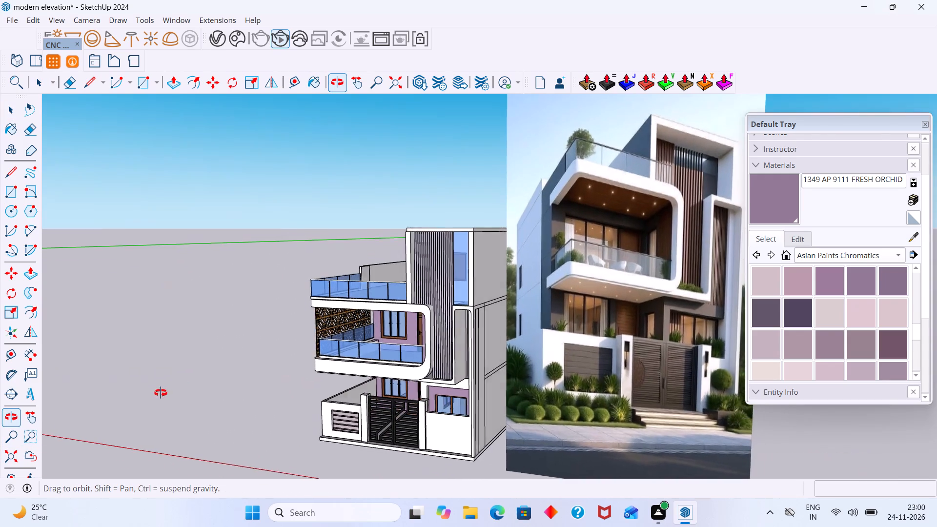
pyautogui.moveTo(161, 393); pyautogui.dragTo(173, 389, button='middle')
pyautogui.scroll(15, 389, 335)
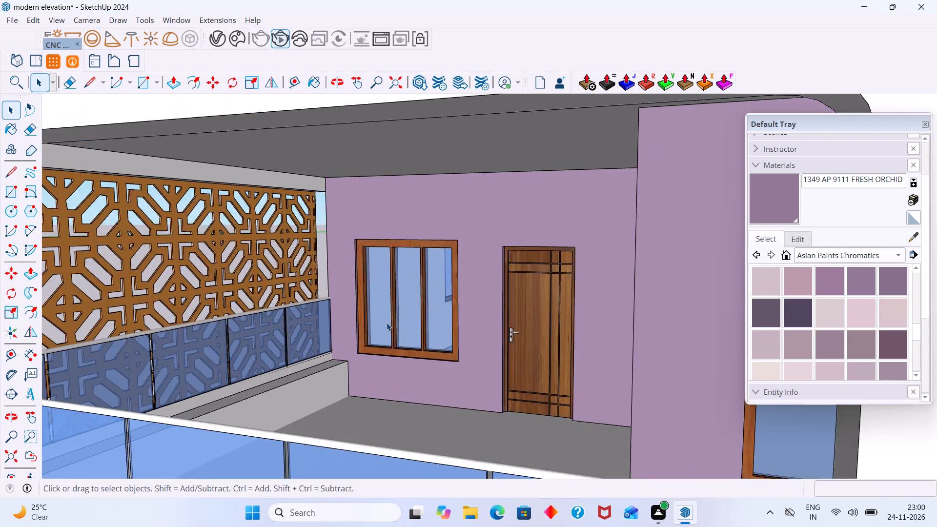
pyautogui.scroll(7, 387, 323)
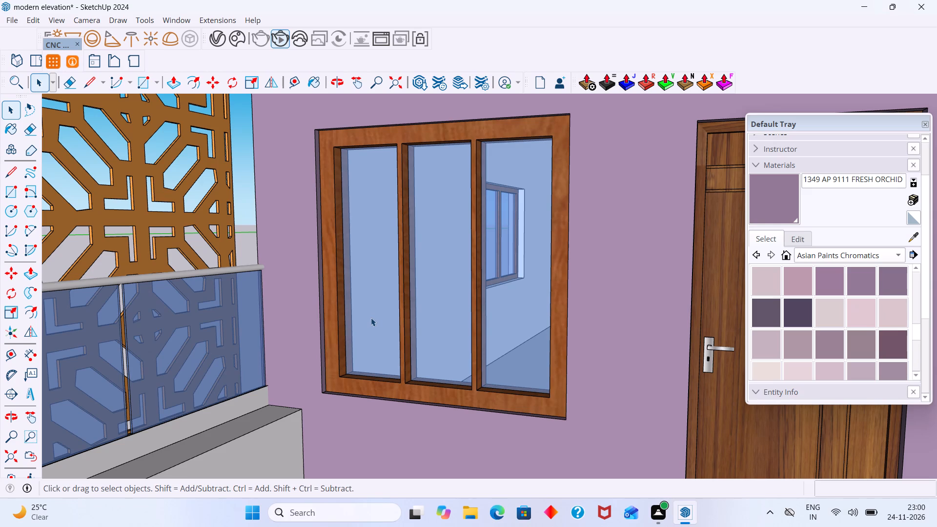
pyautogui.scroll(-9, 370, 316)
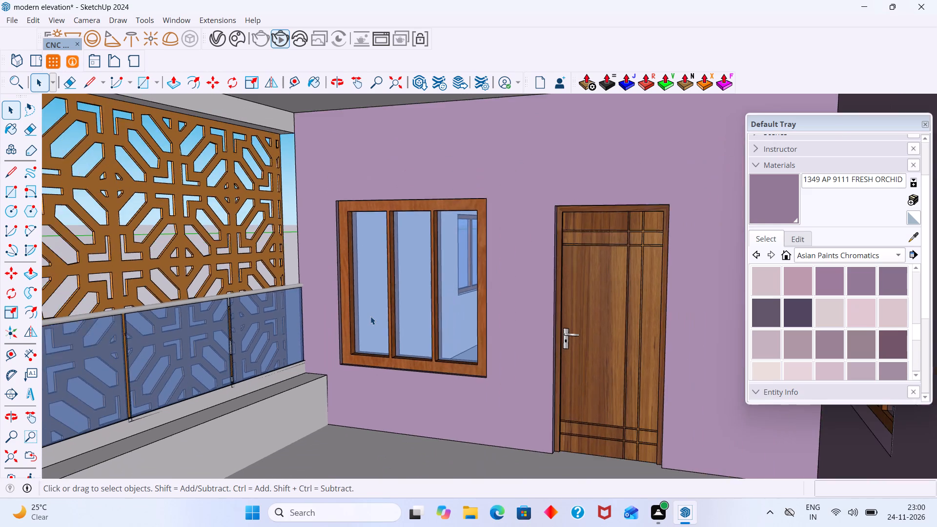
pyautogui.scroll(-13, 370, 316)
pyautogui.scroll(-7, 312, 369)
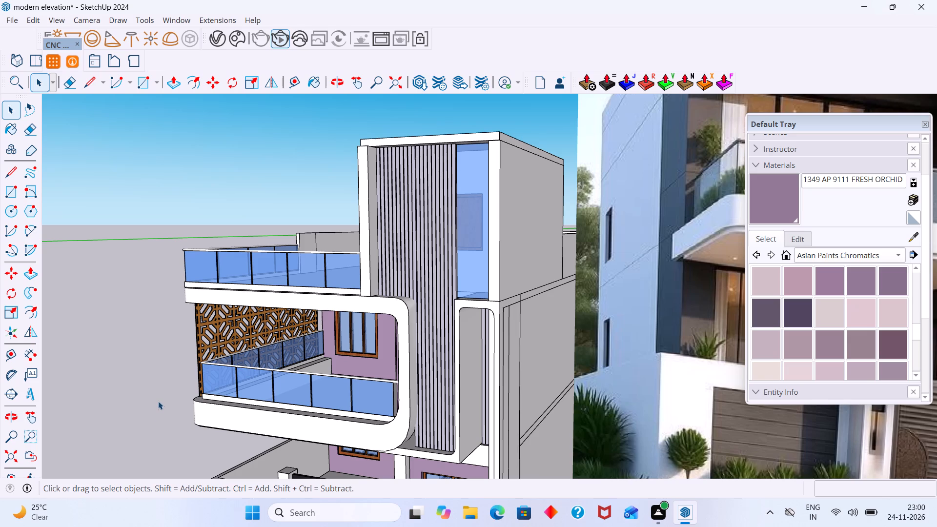
pyautogui.scroll(-11, 224, 388)
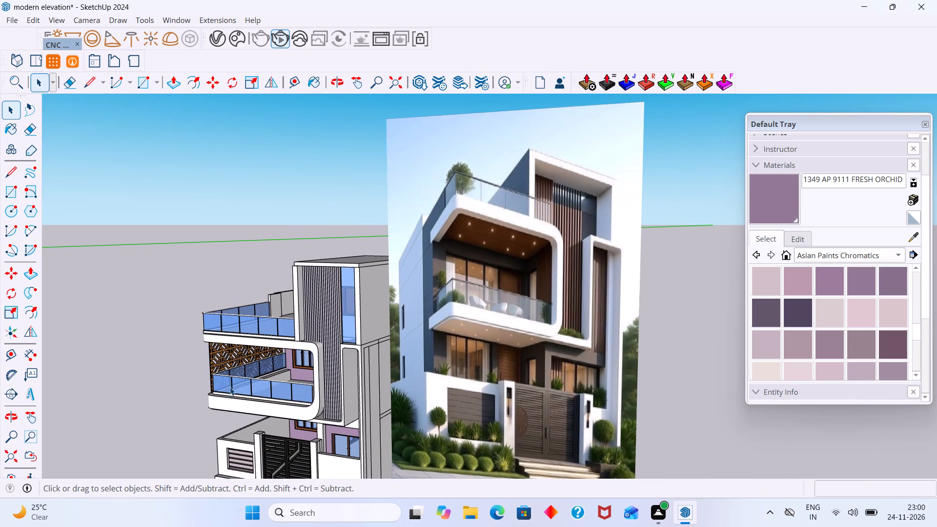
pyautogui.moveTo(316, 400); pyautogui.dragTo(380, 392, button='middle')
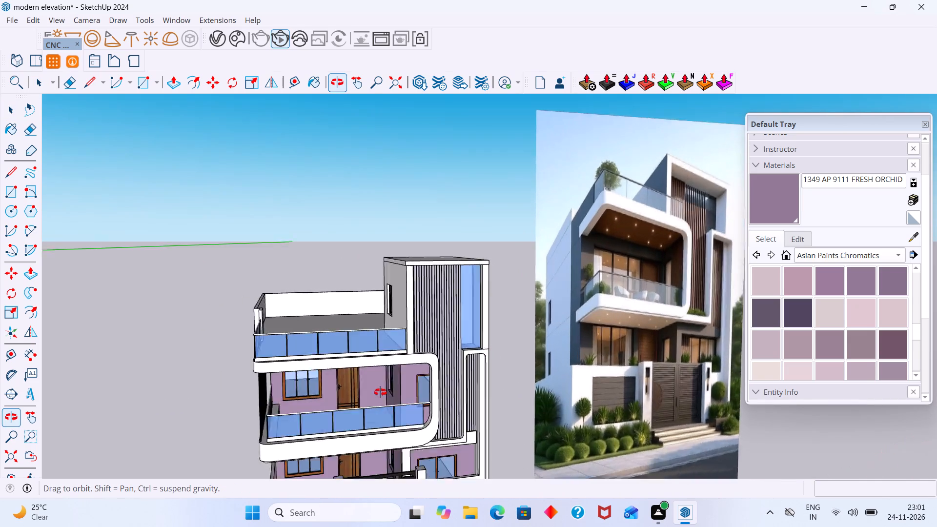
pyautogui.moveTo(380, 392); pyautogui.dragTo(414, 330, button='middle')
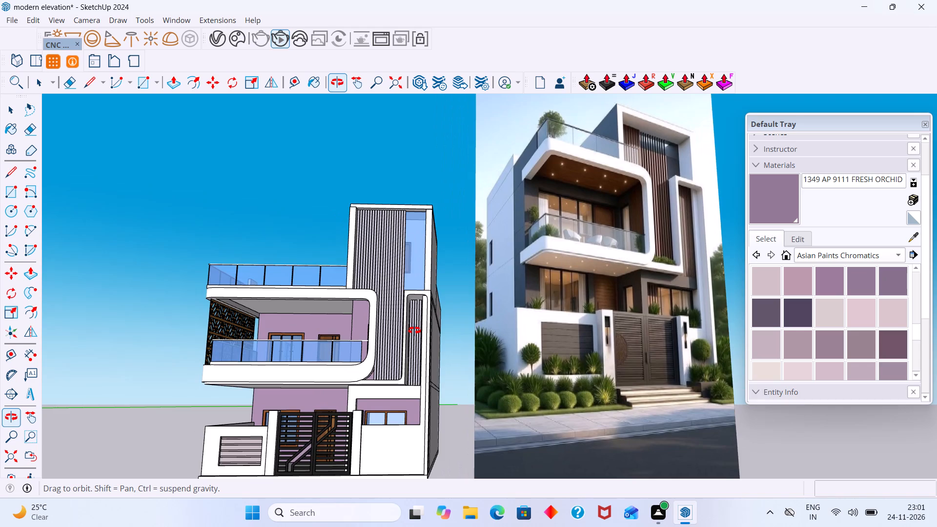
pyautogui.moveTo(414, 330); pyautogui.dragTo(417, 367, button='middle')
pyautogui.scroll(-2, 417, 367)
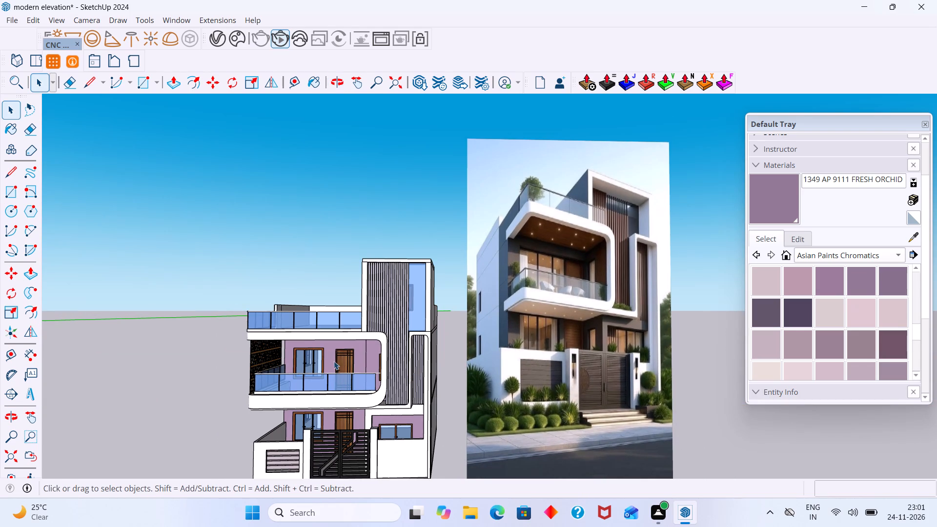
pyautogui.moveTo(364, 359); pyautogui.dragTo(544, 361, button='middle')
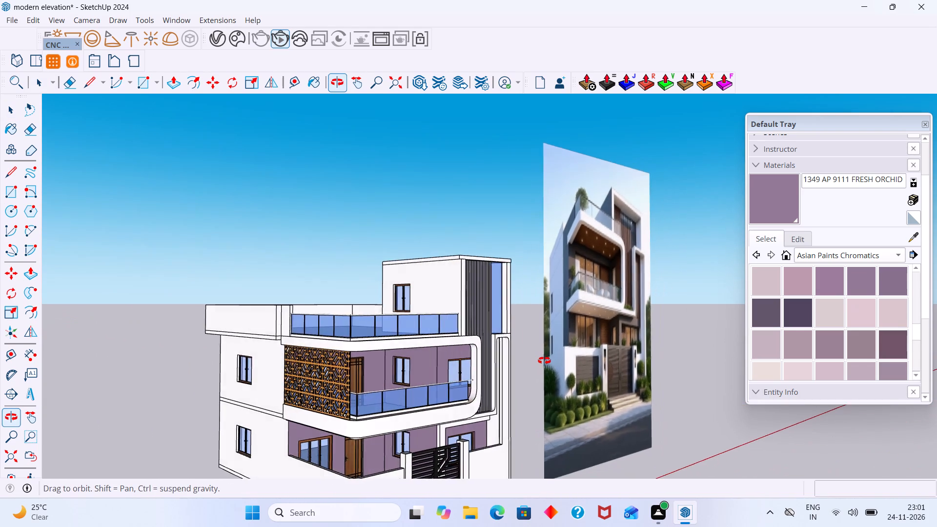
pyautogui.moveTo(544, 361); pyautogui.dragTo(448, 346, button='middle')
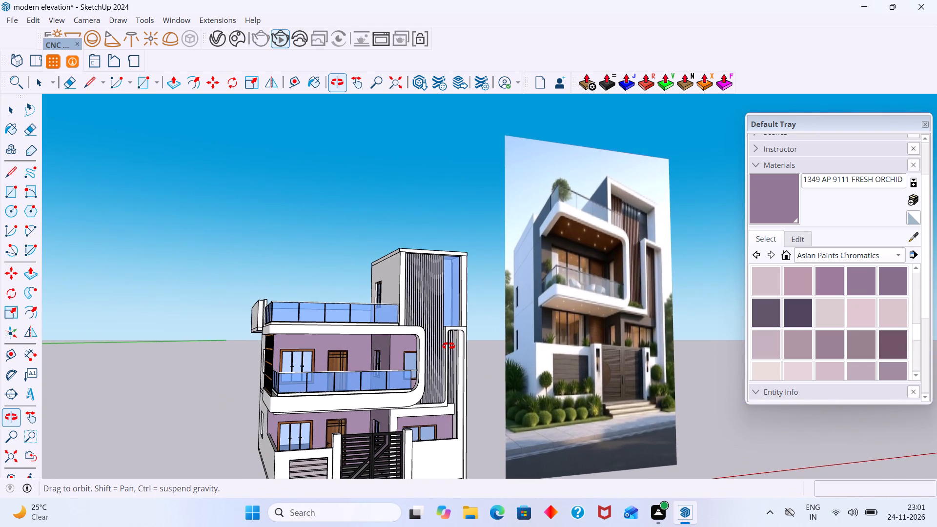
pyautogui.moveTo(448, 346); pyautogui.dragTo(419, 340, button='middle')
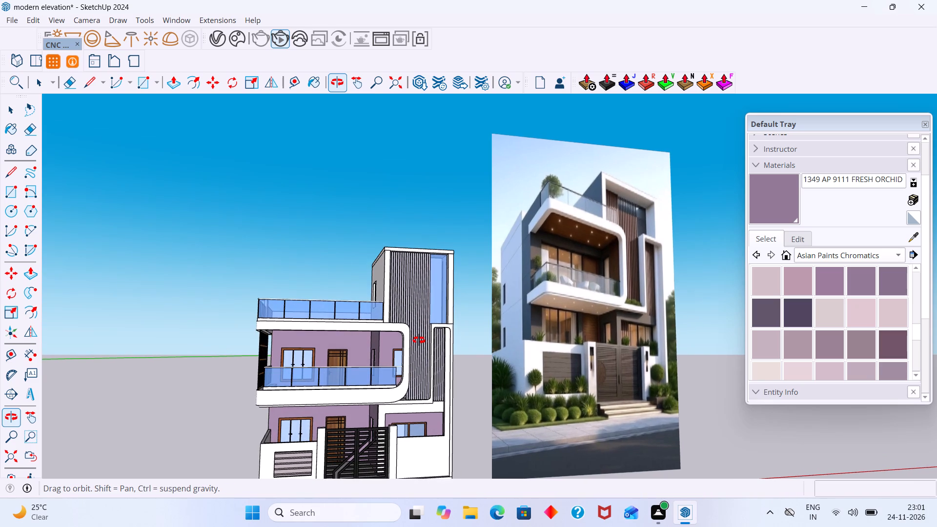
pyautogui.moveTo(419, 340); pyautogui.dragTo(416, 340, button='middle')
# Paint the head reveal and outer side reveal of the ground-floor three-pane entrance window with 1349 AP 9111 FRESH ORCHID.
pyautogui.scroll(12, 134, 449)
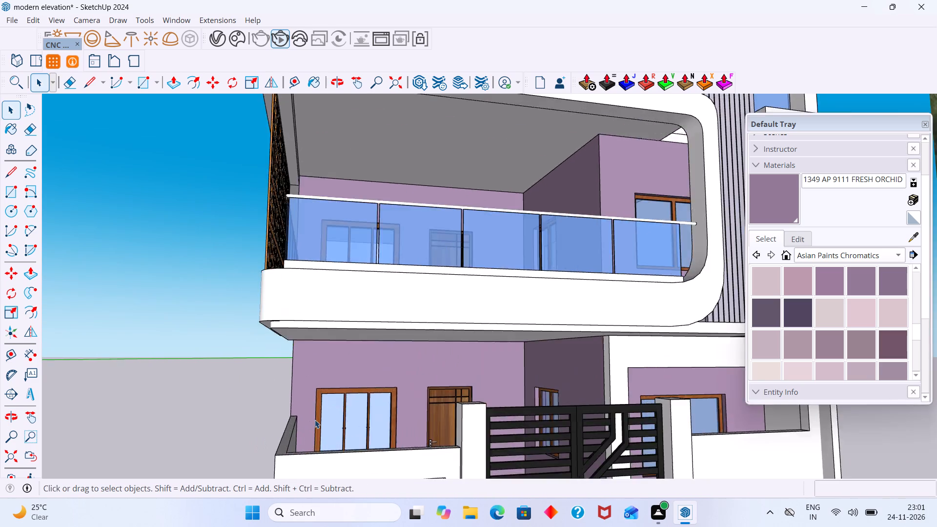
pyautogui.scroll(8, 315, 420)
pyautogui.moveTo(319, 411); pyautogui.dragTo(220, 373, button='middle')
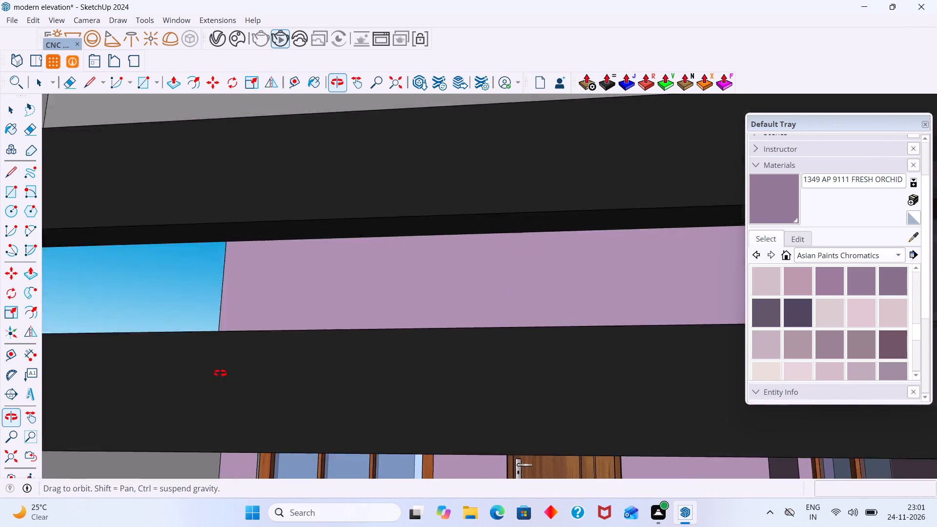
pyautogui.moveTo(220, 373); pyautogui.dragTo(290, 412, button='middle')
pyautogui.scroll(2, 292, 403)
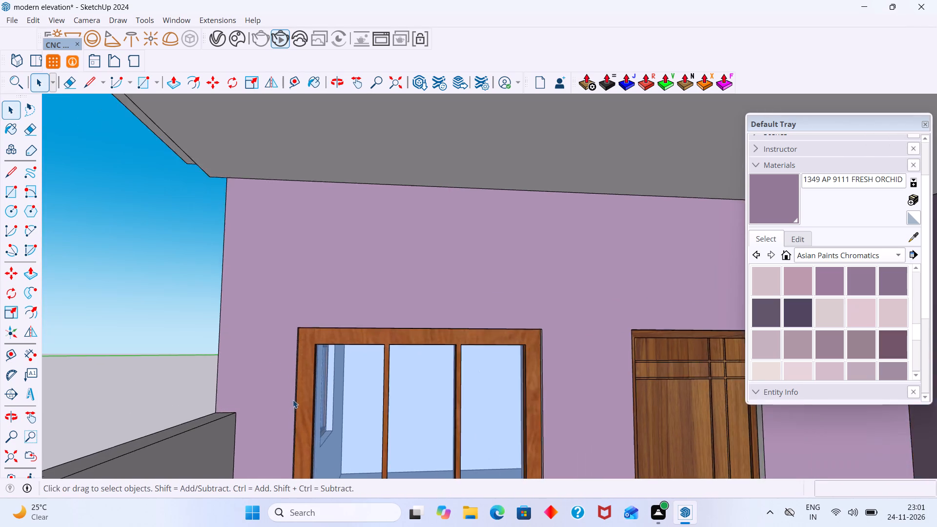
pyautogui.scroll(11, 293, 400)
pyautogui.moveTo(294, 391); pyautogui.dragTo(158, 389, button='middle')
pyautogui.moveTo(319, 303); pyautogui.dragTo(279, 248, button='middle')
pyautogui.scroll(12, 368, 248)
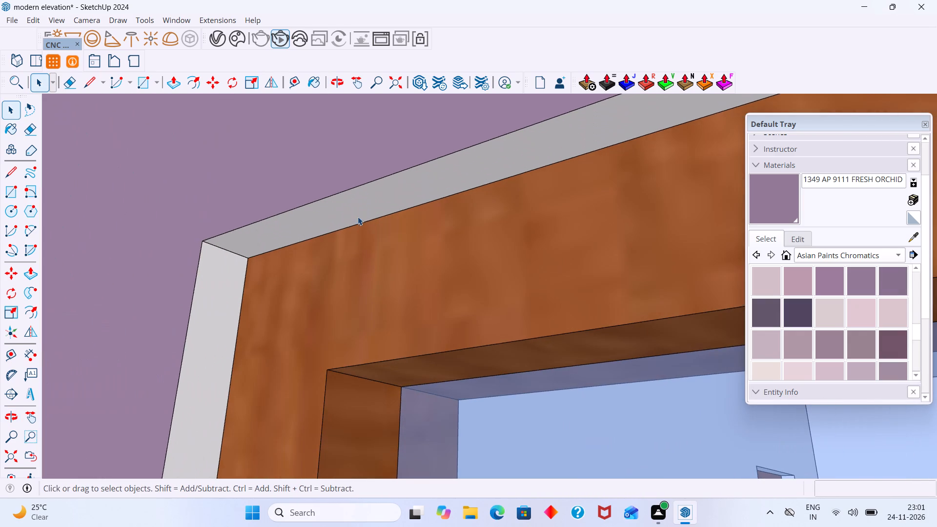
pyautogui.doubleClick(357, 214)
pyautogui.click(359, 211)
pyautogui.click(782, 185)
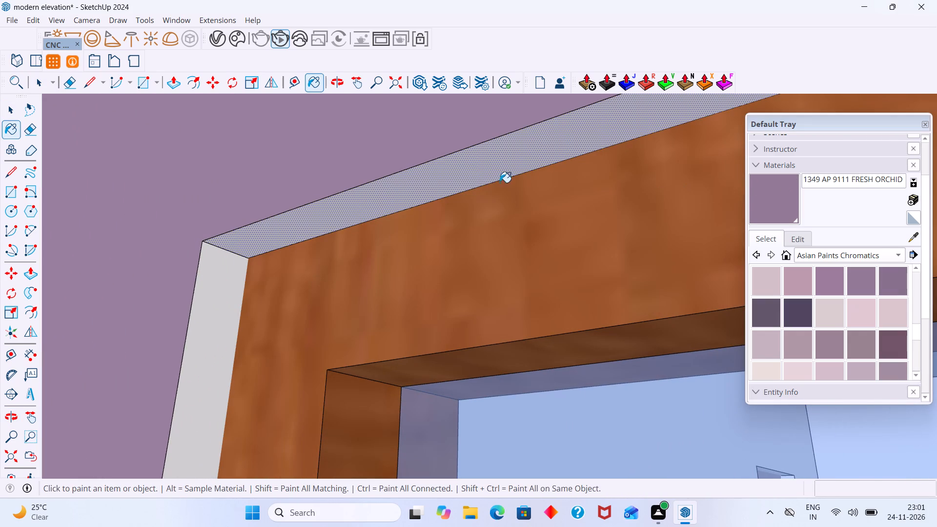
pyautogui.click(478, 174)
pyautogui.click(204, 314)
pyautogui.scroll(-7, 214, 310)
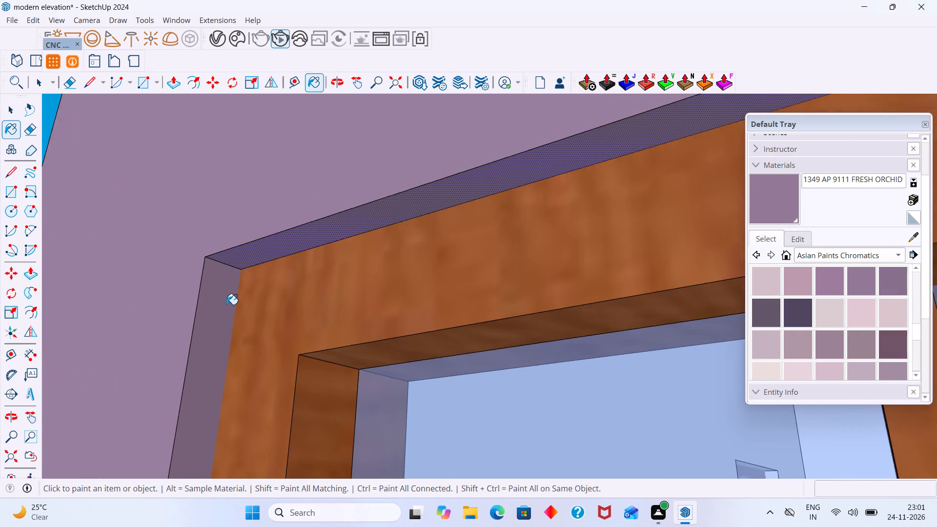
pyautogui.scroll(-20, 226, 304)
pyautogui.scroll(-16, 226, 304)
# Paint the door-side reveal of the ground-floor three-pane entrance window with 1349 AP 9111 FRESH ORCHID.
pyautogui.moveTo(400, 339); pyautogui.dragTo(535, 345, button='middle')
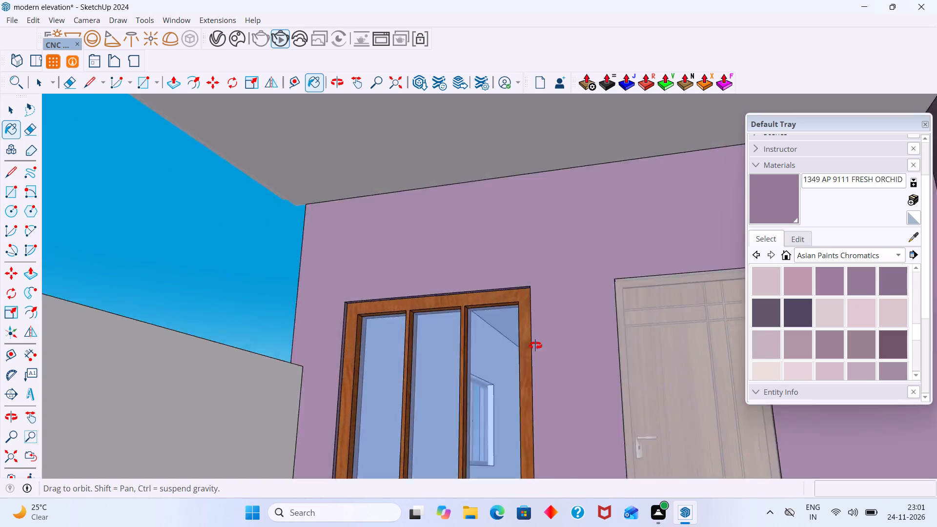
pyautogui.moveTo(535, 345); pyautogui.dragTo(622, 409, button='middle')
pyautogui.scroll(11, 644, 381)
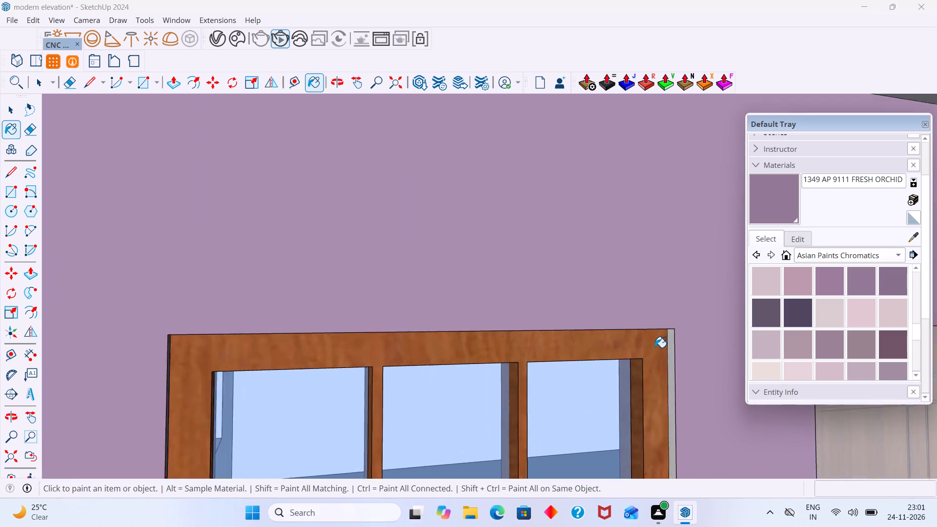
pyautogui.scroll(2, 655, 347)
pyautogui.moveTo(656, 344); pyautogui.dragTo(679, 273, button='middle')
pyautogui.scroll(8, 691, 309)
pyautogui.click(685, 304)
pyautogui.scroll(-3, 684, 302)
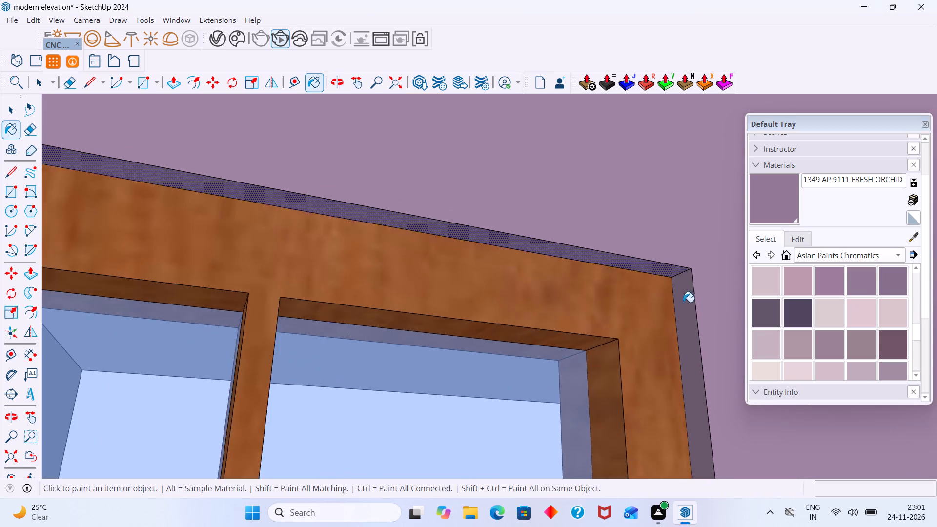
pyautogui.scroll(-20, 683, 302)
pyautogui.scroll(-7, 683, 302)
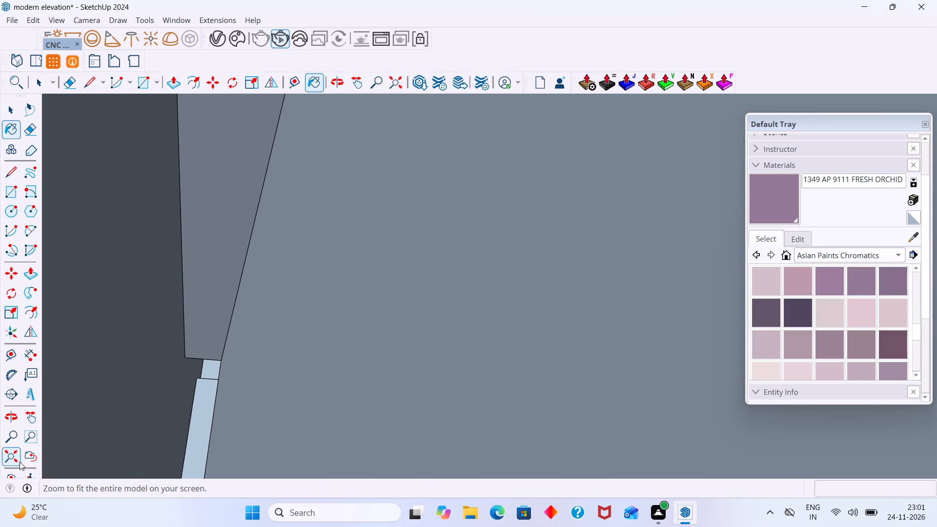
# Paint the sill reveal of the ground-floor three-pane window with 1349 AP 9111 FRESH ORCHID and exit the ground-floor group.
pyautogui.click(16, 458)
pyautogui.scroll(-5, 165, 399)
pyautogui.moveTo(368, 367); pyautogui.dragTo(354, 477, button='middle')
pyautogui.scroll(8, 295, 433)
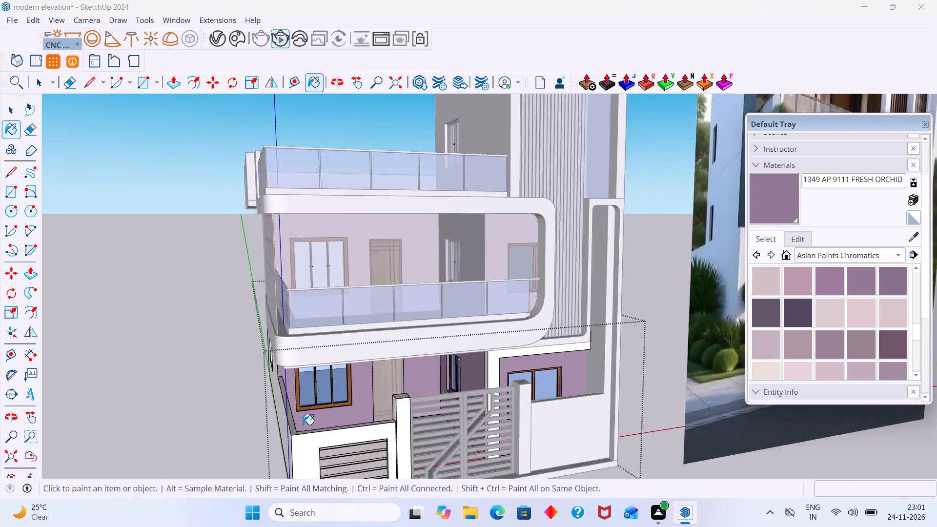
pyautogui.scroll(7, 303, 425)
pyautogui.moveTo(339, 418); pyautogui.dragTo(408, 442, button='middle')
pyautogui.scroll(14, 378, 426)
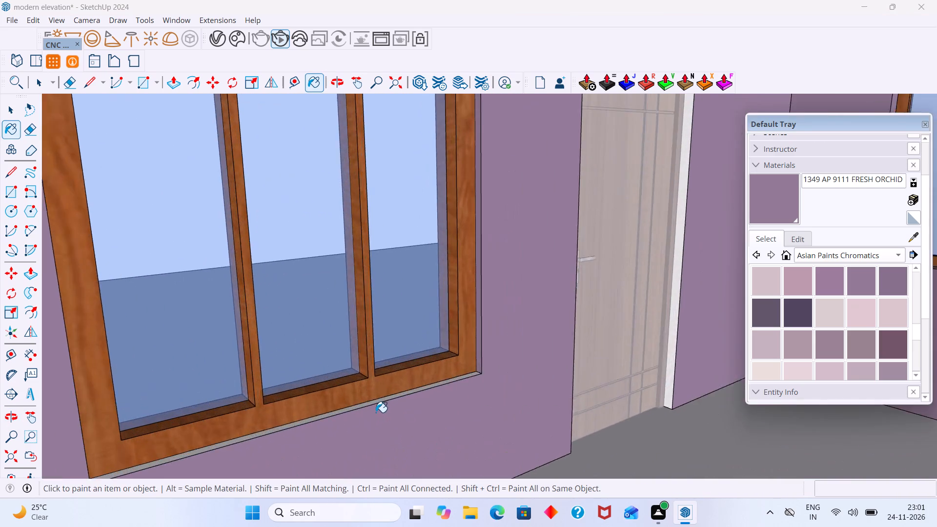
pyautogui.scroll(13, 376, 412)
pyautogui.click(385, 361)
pyautogui.scroll(-8, 386, 363)
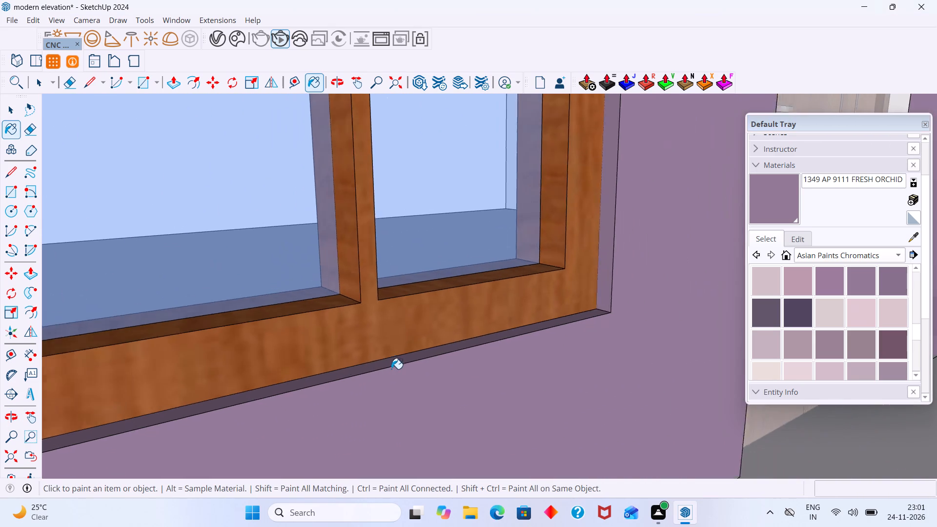
pyautogui.scroll(-20, 391, 369)
pyautogui.scroll(-17, 391, 369)
pyautogui.press('space')
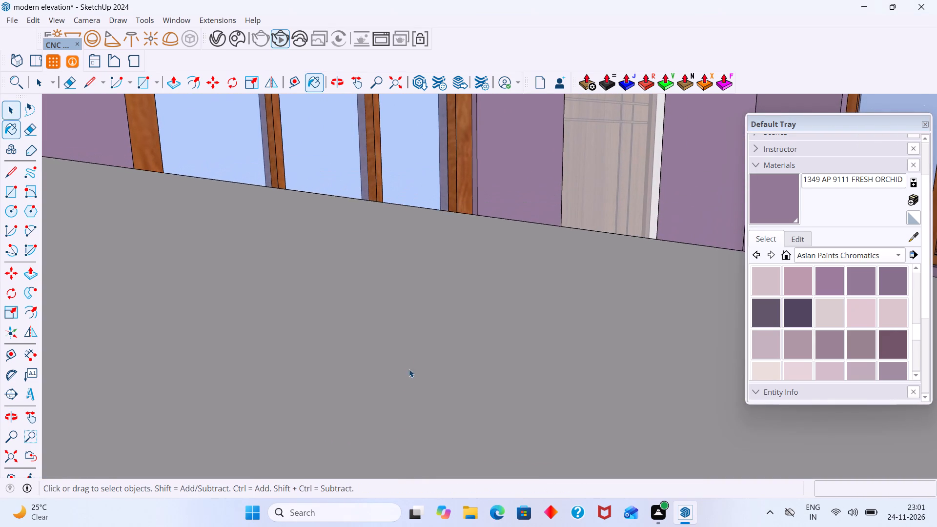
pyautogui.scroll(-20, 359, 366)
pyautogui.scroll(-20, 359, 366)
pyautogui.scroll(-8, 359, 366)
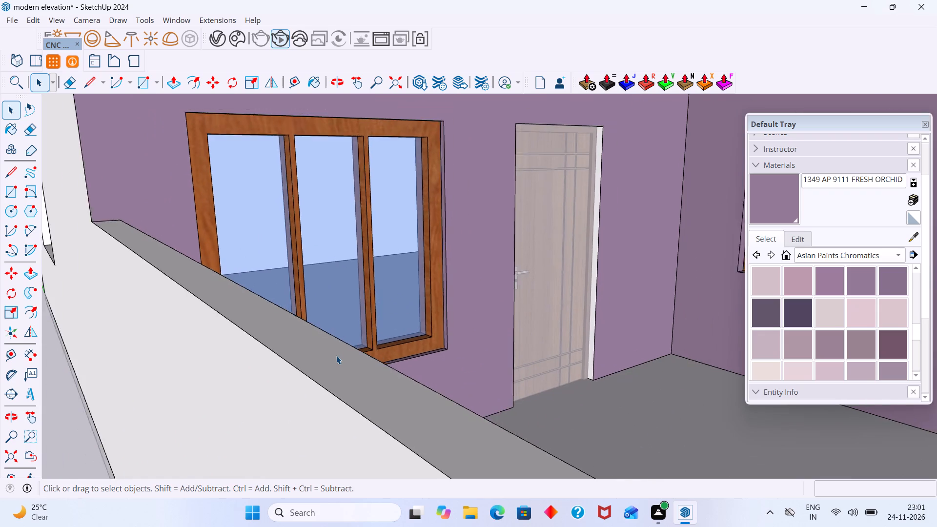
pyautogui.scroll(-14, 336, 356)
pyautogui.click(107, 398)
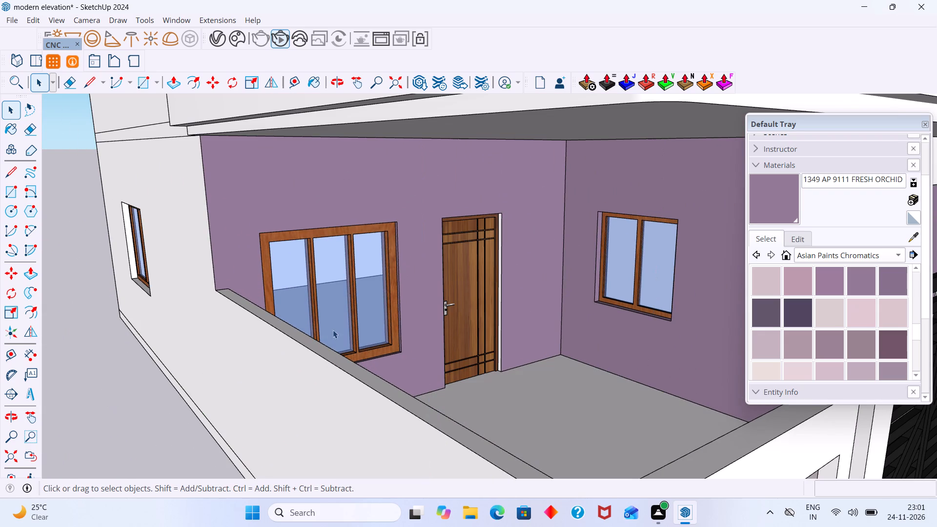
# Paint the ground-floor entrance door opening's side reveal nearest the adjoining side wall with 1349 AP 9111 FRESH ORCHID.
pyautogui.scroll(5, 469, 323)
pyautogui.moveTo(496, 300); pyautogui.dragTo(515, 298, button='middle')
pyautogui.scroll(3, 496, 293)
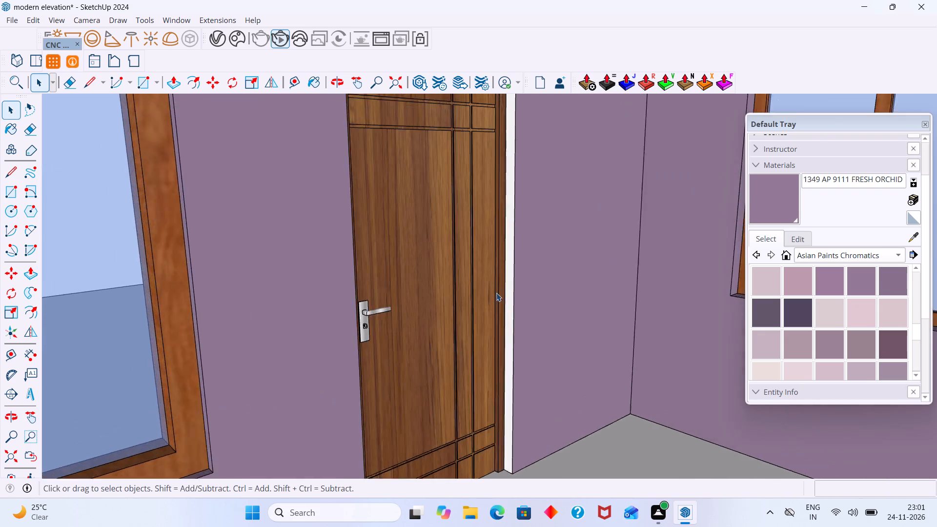
pyautogui.scroll(9, 496, 293)
pyautogui.doubleClick(514, 277)
pyautogui.click(516, 274)
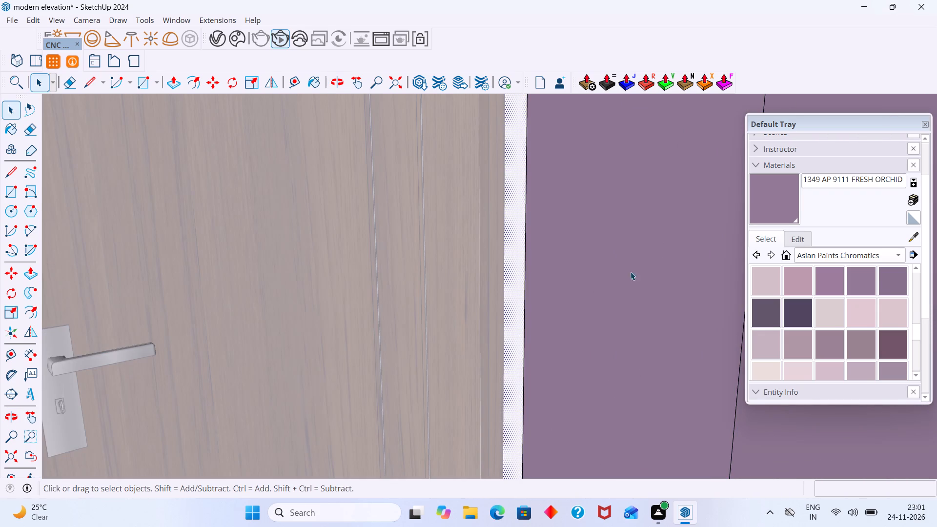
pyautogui.click(785, 199)
pyautogui.click(512, 252)
pyautogui.scroll(-7, 516, 251)
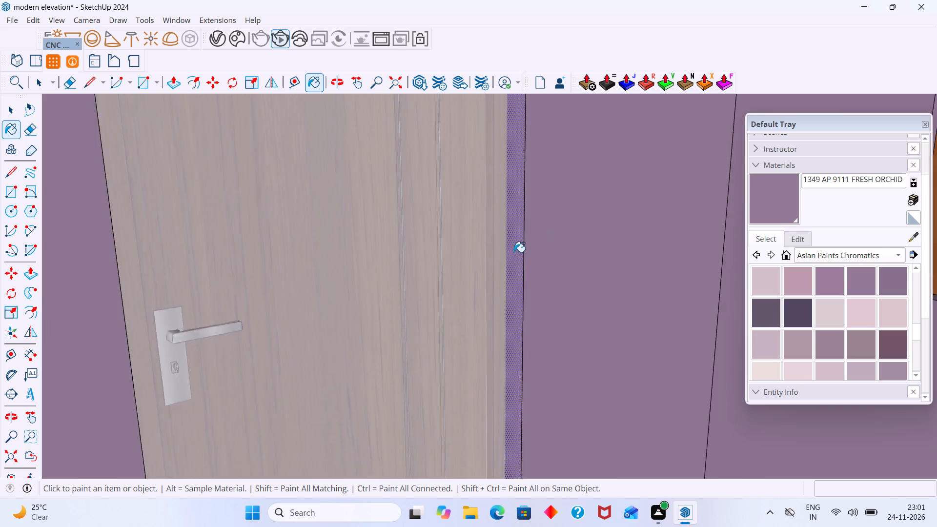
pyautogui.scroll(-15, 514, 252)
# Paint the ground-floor entrance door opening's window-side reveal with 1349 AP 9111 FRESH ORCHID and exit the ground-floor group.
pyautogui.moveTo(502, 262); pyautogui.dragTo(287, 270, button='middle')
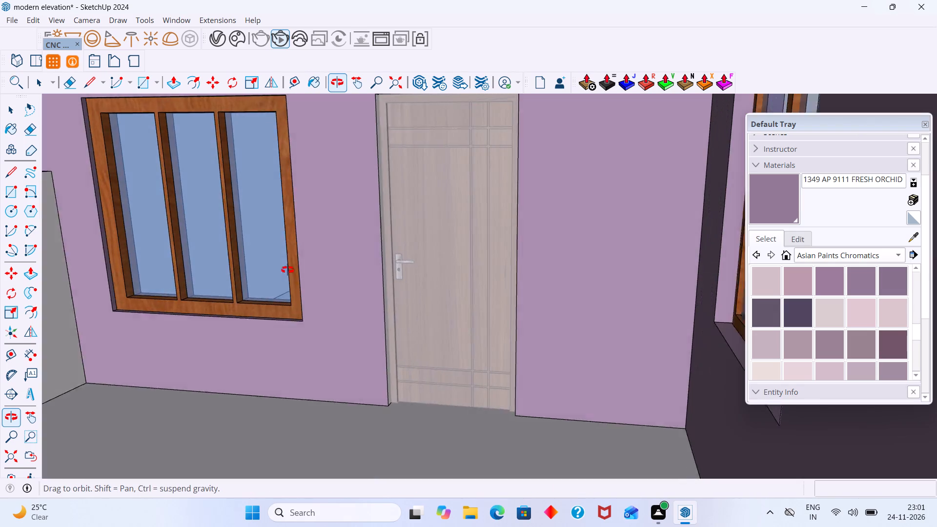
pyautogui.moveTo(287, 270); pyautogui.dragTo(304, 271, button='middle')
pyautogui.scroll(6, 471, 243)
pyautogui.moveTo(346, 269); pyautogui.dragTo(255, 287, button='middle')
pyautogui.scroll(5, 296, 284)
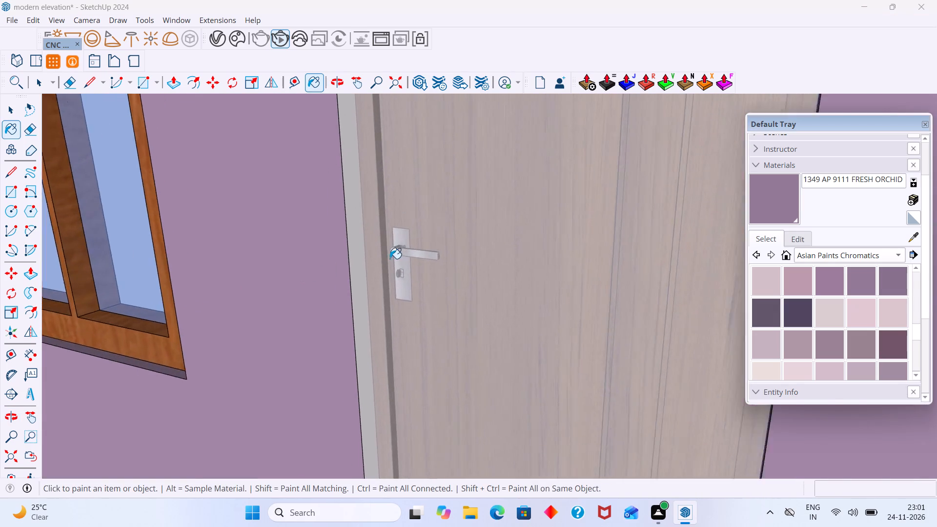
pyautogui.scroll(7, 390, 259)
pyautogui.click(341, 251)
pyautogui.scroll(-20, 339, 251)
pyautogui.scroll(-4, 339, 251)
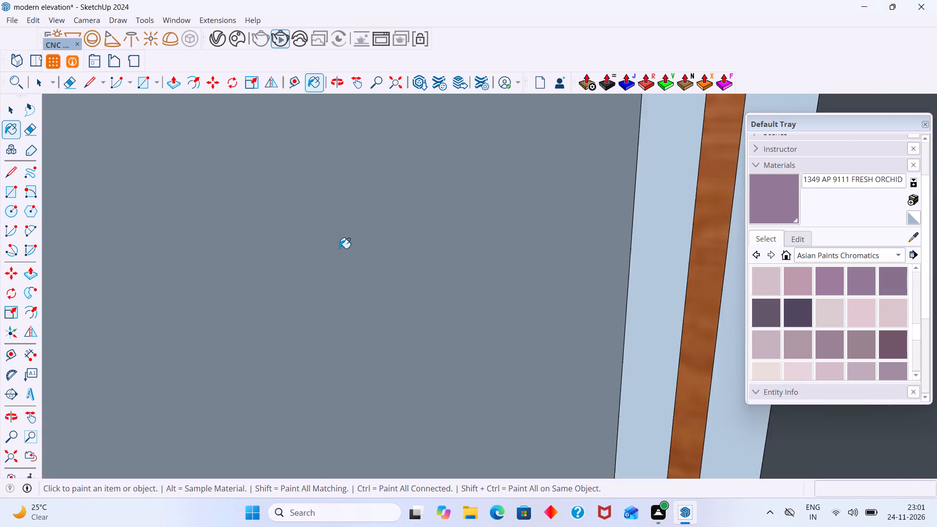
pyautogui.scroll(-9, 339, 248)
pyautogui.press('space')
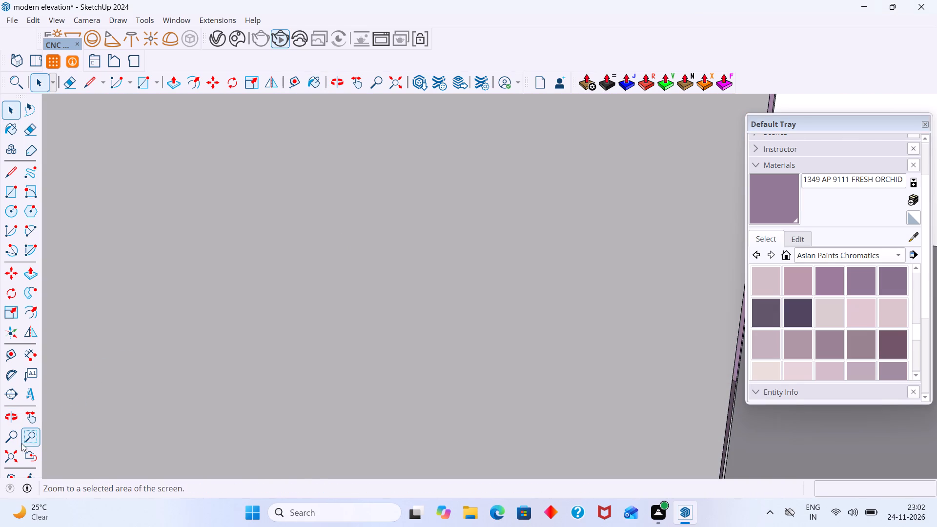
pyautogui.click(14, 454)
pyautogui.scroll(-3, 161, 389)
pyautogui.click(179, 377)
# Examine the recessed ground-floor front wall and two-pane window beside the gate, comparing with the reference image.
pyautogui.moveTo(332, 374); pyautogui.dragTo(424, 336, button='middle')
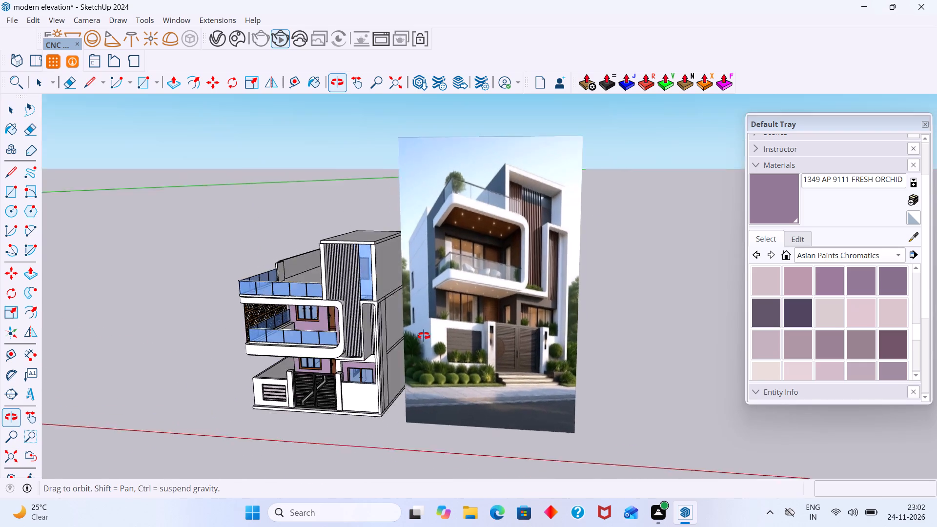
pyautogui.moveTo(424, 336); pyautogui.dragTo(425, 336, button='middle')
pyautogui.scroll(13, 362, 362)
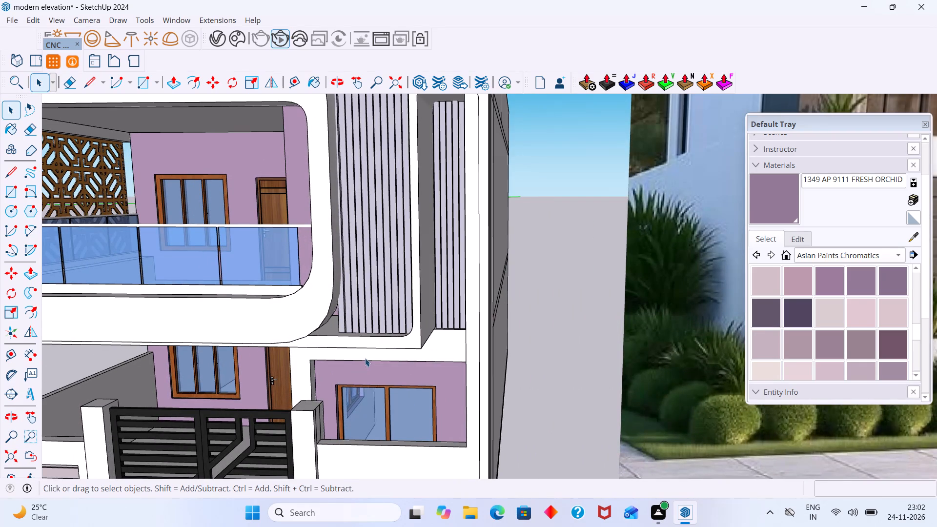
pyautogui.keyDown('shift'); pyautogui.moveTo(364, 357); pyautogui.dragTo(356, 291, button='middle'); pyautogui.keyUp('shift')
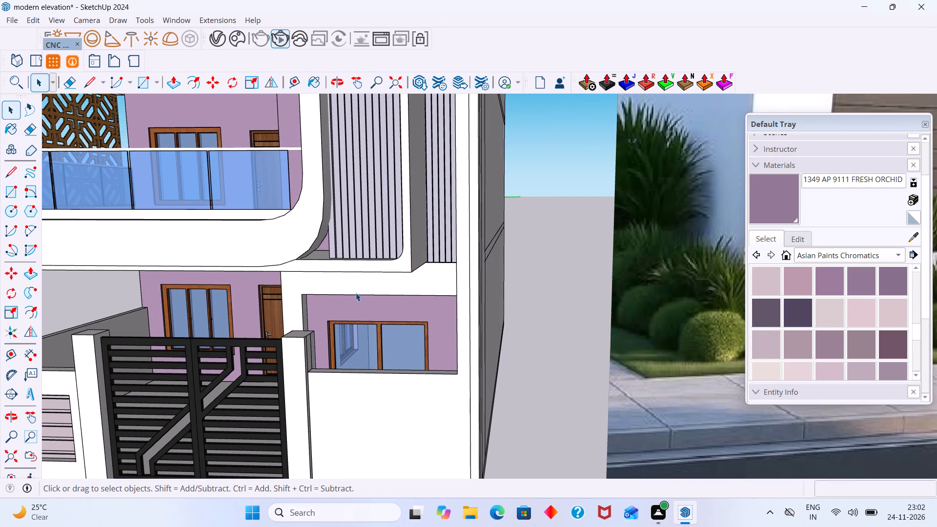
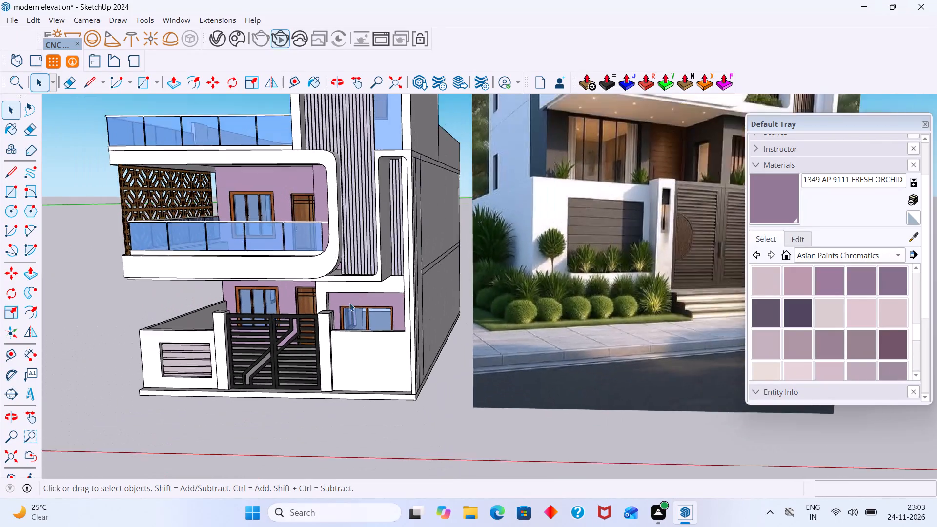
# Examine the house's front and side elevations and compare them with the reference image.
pyautogui.scroll(-3, 313, 327)
pyautogui.moveTo(308, 338); pyautogui.dragTo(477, 284, button='middle')
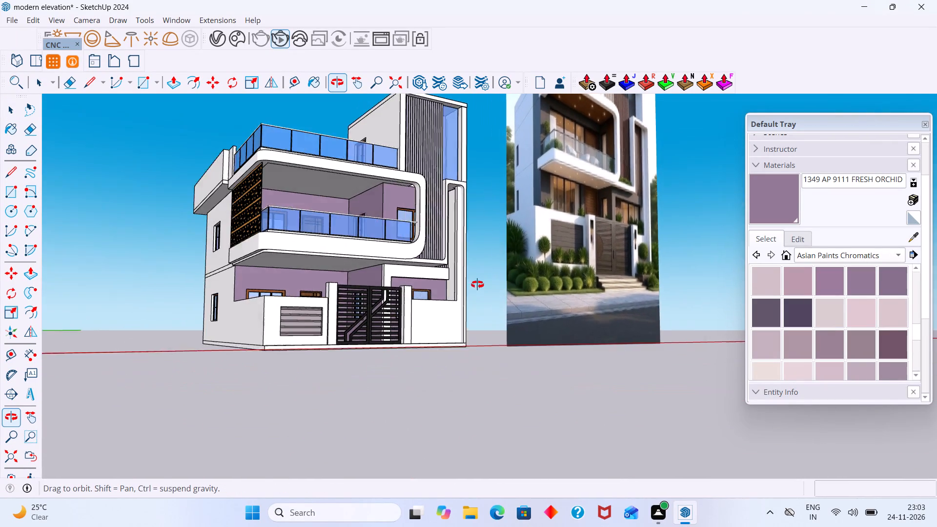
pyautogui.moveTo(477, 284); pyautogui.dragTo(388, 300, button='middle')
pyautogui.click(388, 403)
pyautogui.moveTo(379, 391); pyautogui.dragTo(308, 416, button='middle')
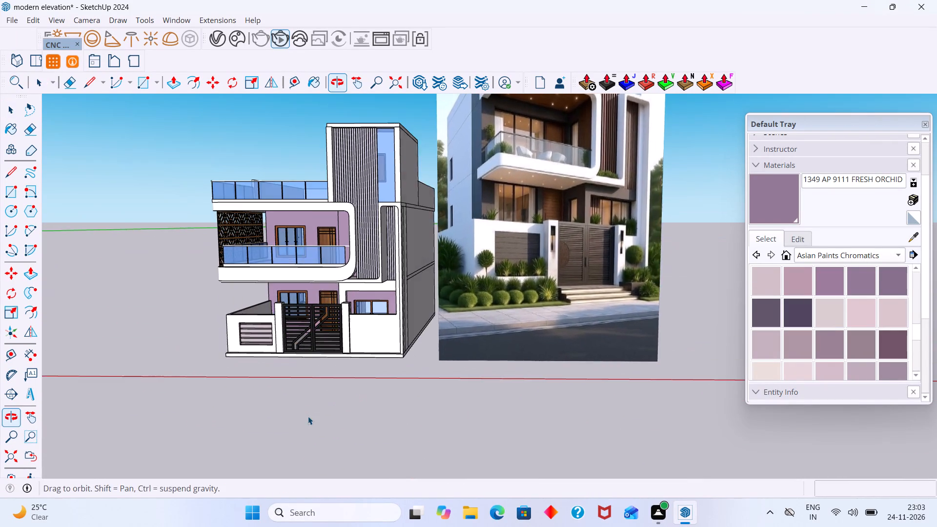
pyautogui.moveTo(308, 416); pyautogui.dragTo(307, 419, button='middle')
pyautogui.scroll(-5, 318, 398)
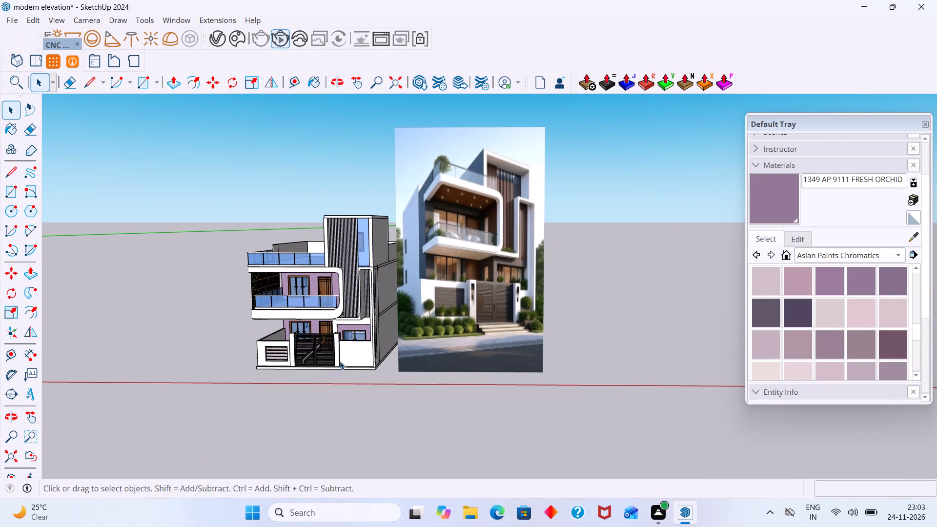
pyautogui.scroll(2, 327, 357)
pyautogui.scroll(3, 280, 357)
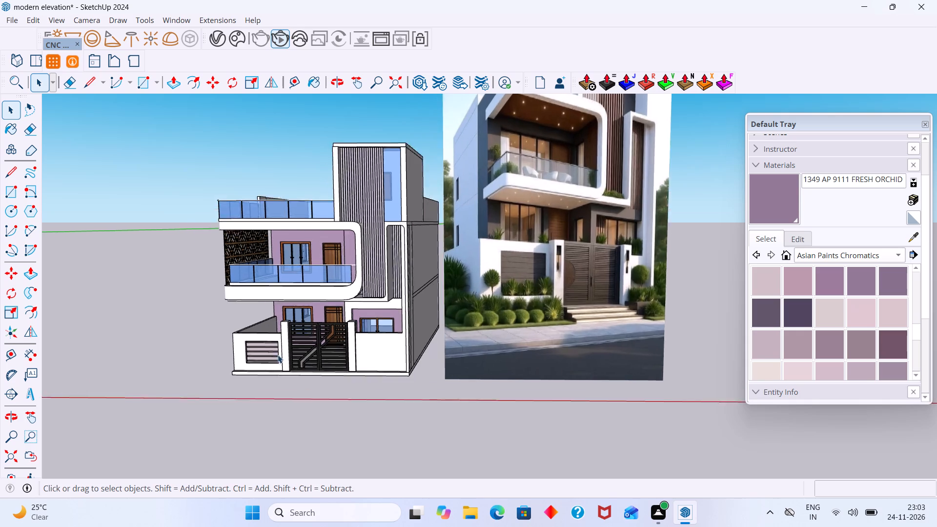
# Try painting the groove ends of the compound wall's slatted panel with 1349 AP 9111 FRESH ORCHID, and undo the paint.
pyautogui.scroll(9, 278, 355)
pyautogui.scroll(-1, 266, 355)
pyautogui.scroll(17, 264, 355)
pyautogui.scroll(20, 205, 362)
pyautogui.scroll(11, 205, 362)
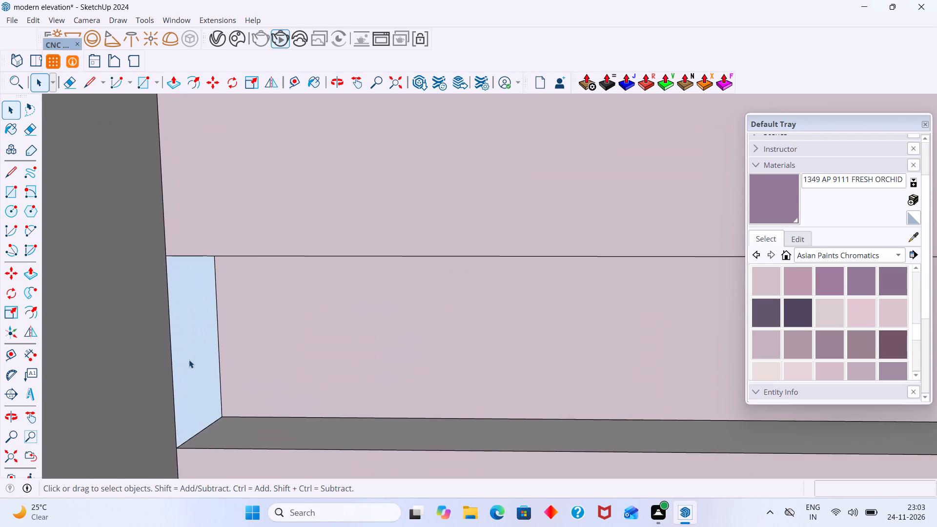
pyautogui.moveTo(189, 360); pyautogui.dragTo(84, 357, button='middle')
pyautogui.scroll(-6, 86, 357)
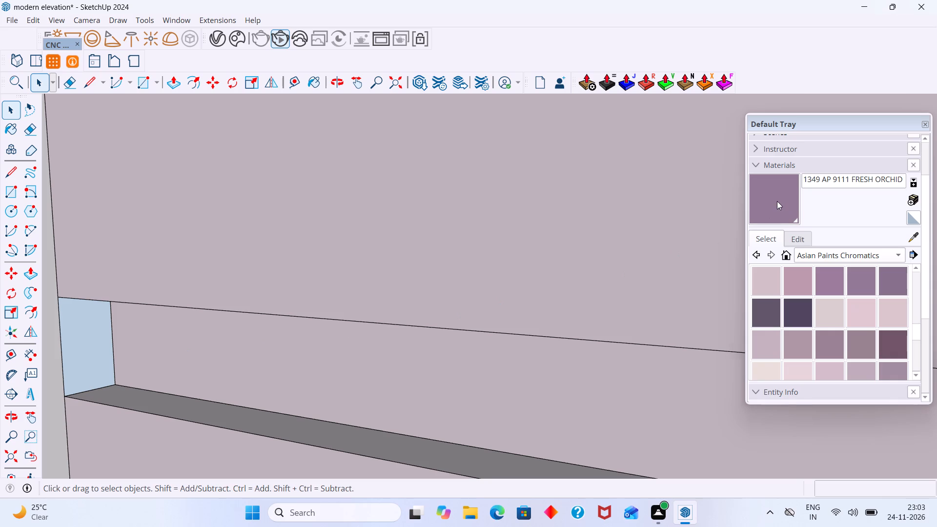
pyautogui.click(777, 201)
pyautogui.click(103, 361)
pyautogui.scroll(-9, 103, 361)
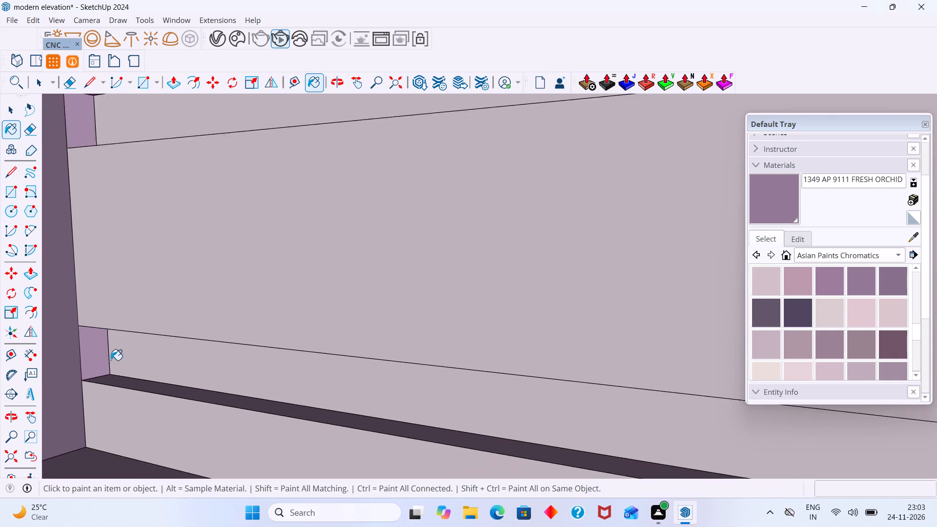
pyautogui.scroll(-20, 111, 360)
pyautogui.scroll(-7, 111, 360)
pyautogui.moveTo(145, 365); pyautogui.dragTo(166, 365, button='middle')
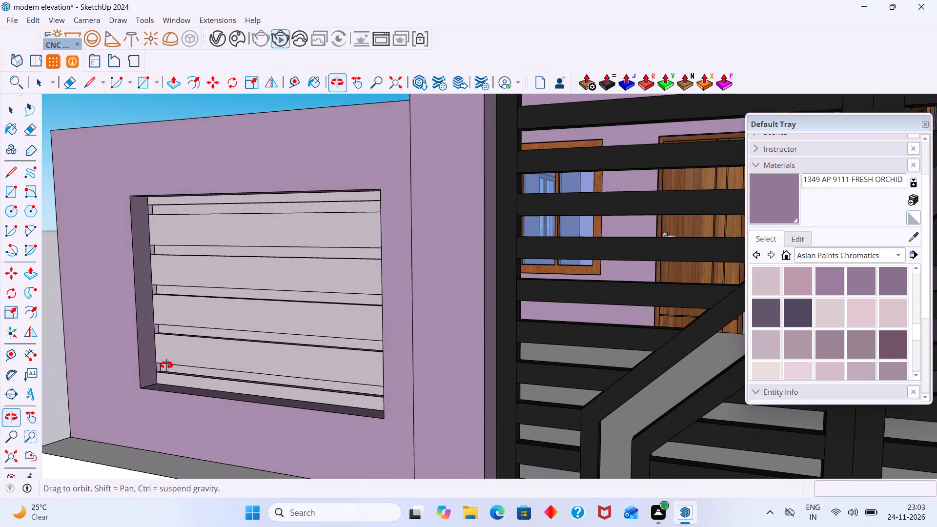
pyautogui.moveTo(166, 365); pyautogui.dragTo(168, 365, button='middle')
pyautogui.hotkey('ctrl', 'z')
# Inside the slatted panel's component on the compound wall, paint the groove end faces with 1349 AP 9111 FRESH ORCHID and exit.
pyautogui.scroll(7, 156, 363)
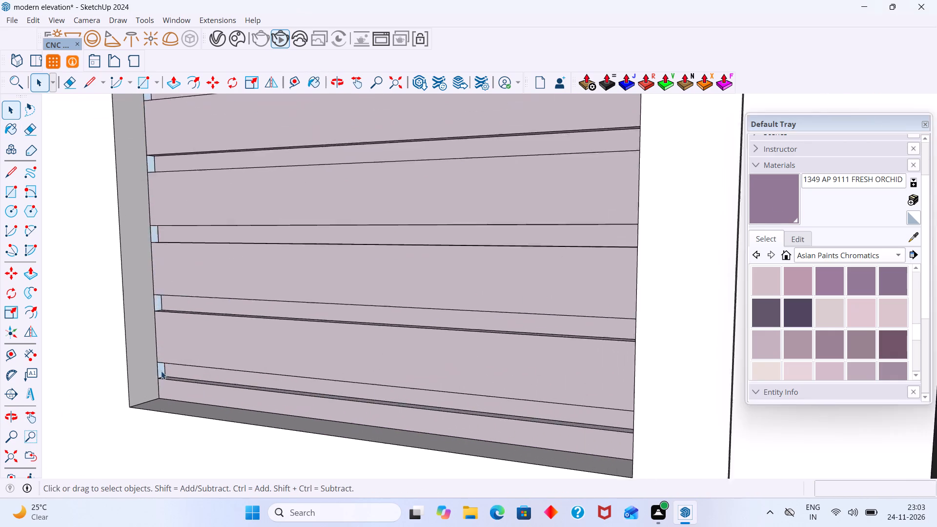
pyautogui.scroll(11, 161, 371)
pyautogui.click(156, 364)
pyautogui.doubleClick(157, 364)
pyautogui.click(159, 369)
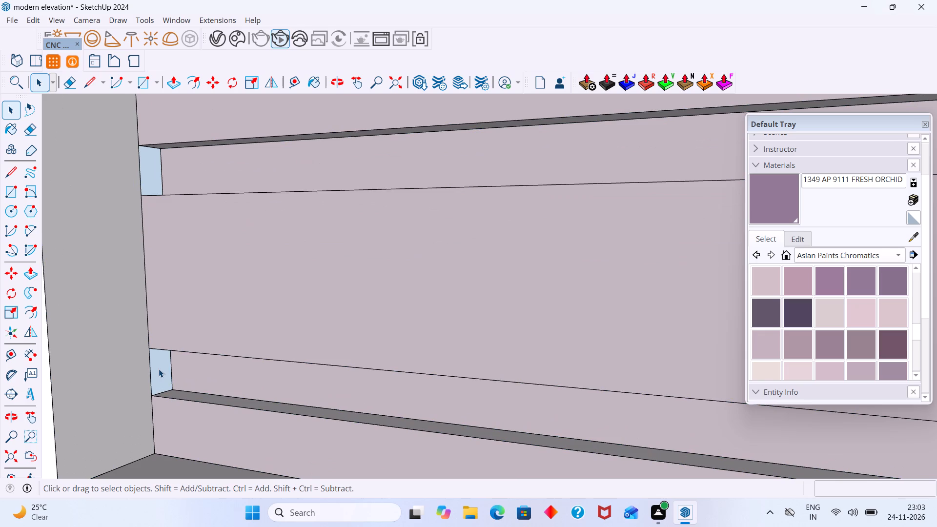
pyautogui.click(779, 189)
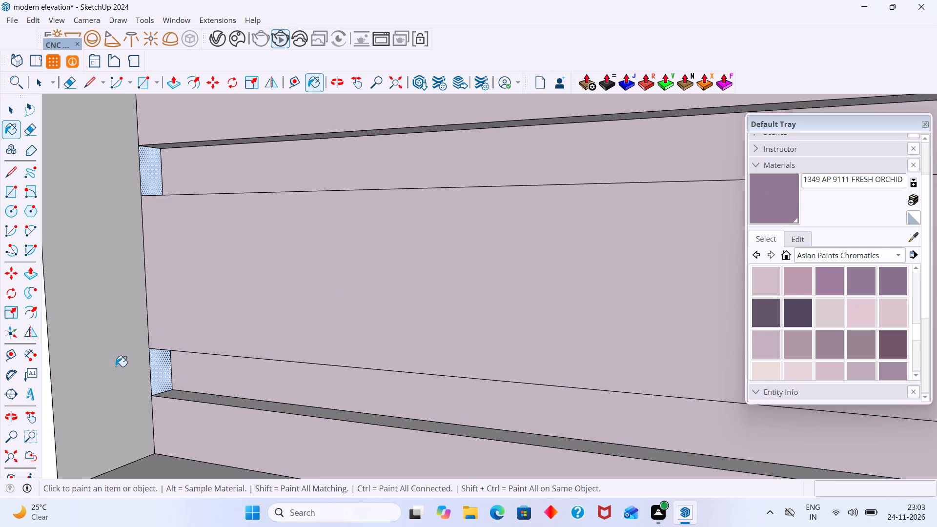
pyautogui.click(159, 376)
pyautogui.scroll(-18, 160, 371)
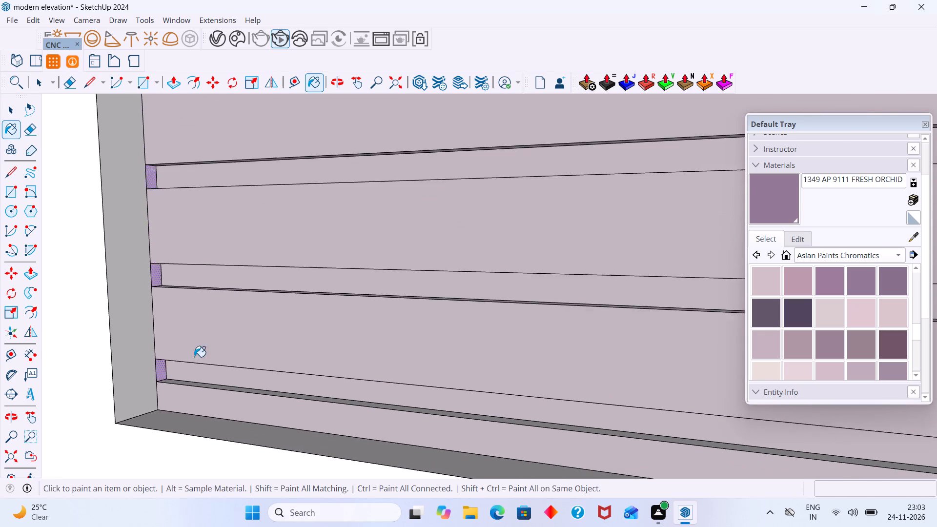
pyautogui.scroll(-15, 194, 357)
pyautogui.moveTo(318, 331); pyautogui.dragTo(593, 290, button='middle')
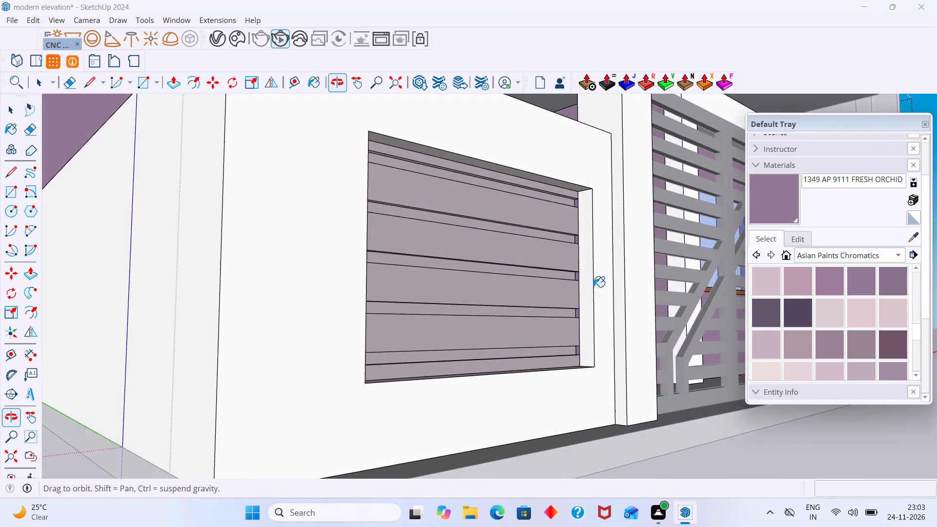
pyautogui.scroll(13, 579, 271)
pyautogui.press('space')
pyautogui.scroll(-7, 556, 283)
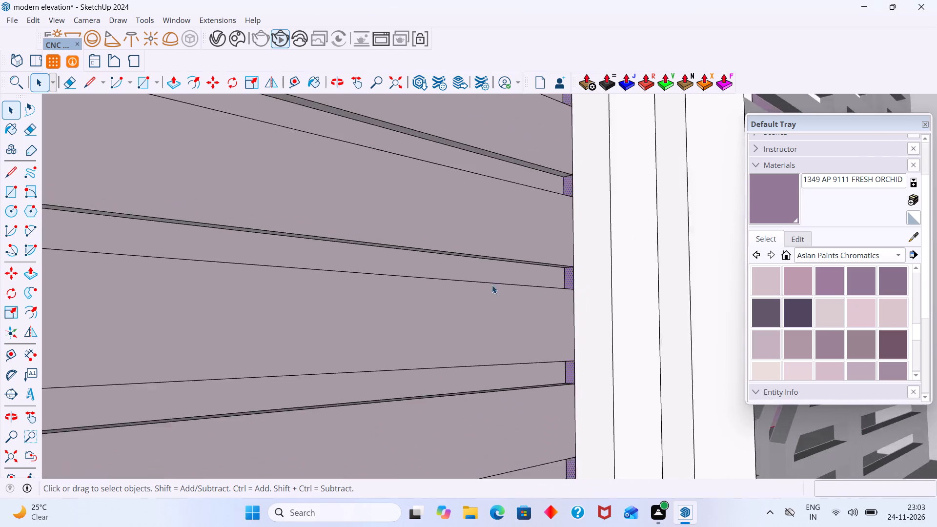
pyautogui.scroll(-20, 492, 285)
pyautogui.scroll(-9, 492, 285)
pyautogui.click(583, 399)
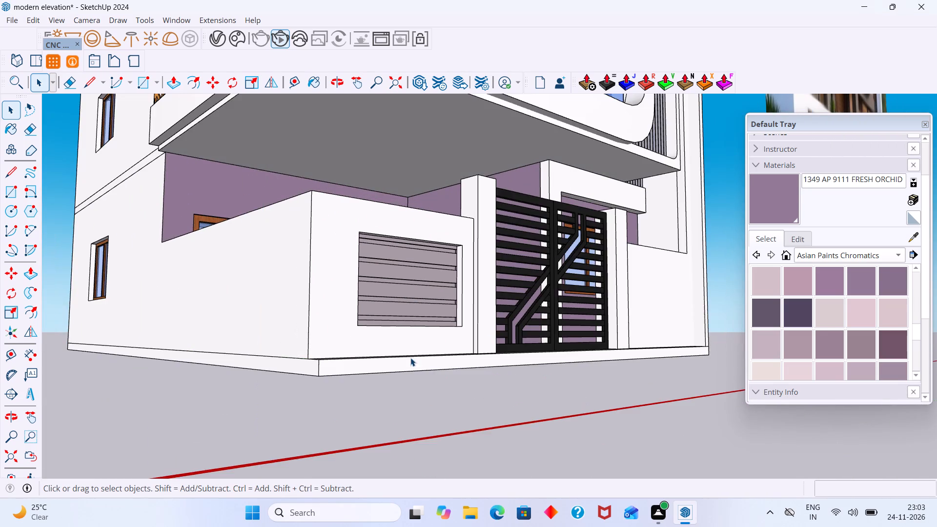
# Examine the compound wall, gate, balcony and stair tower of the front elevation, comparing their finishes with the reference image.
pyautogui.moveTo(357, 361); pyautogui.dragTo(189, 458, button='middle')
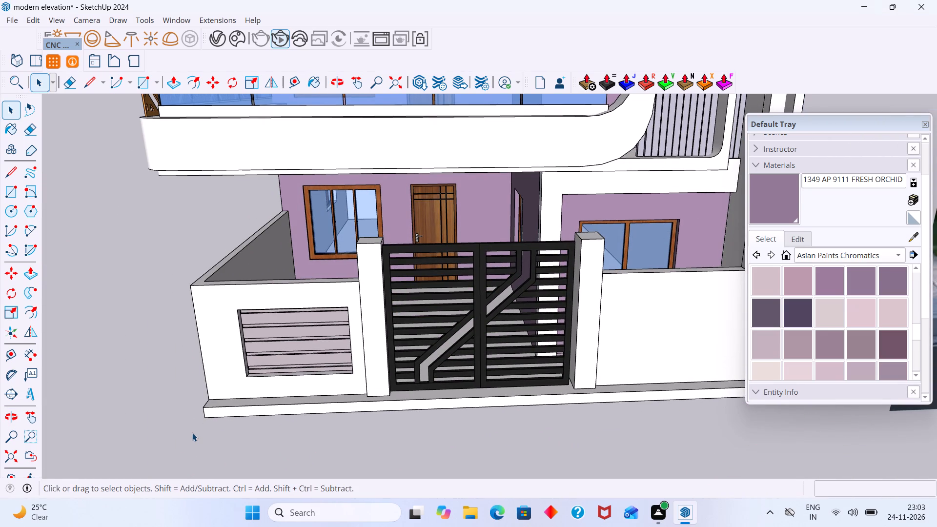
pyautogui.scroll(-11, 265, 343)
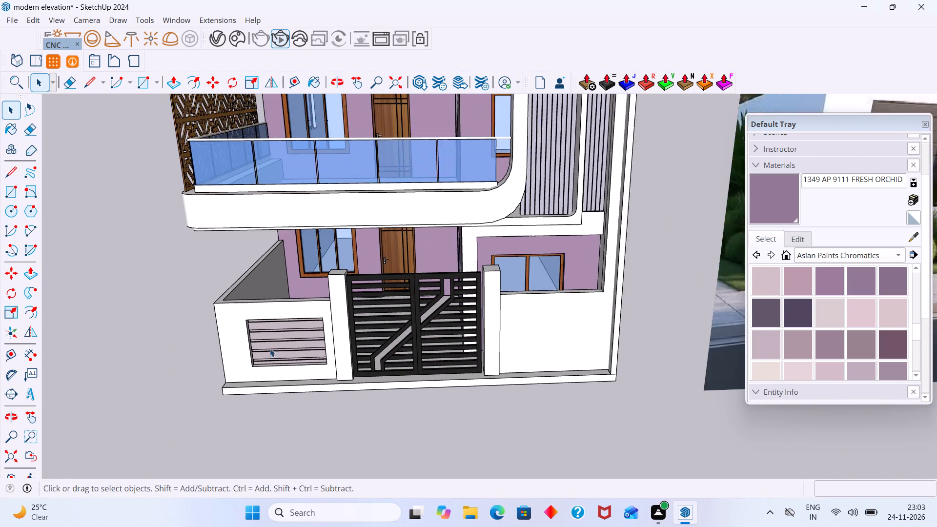
pyautogui.scroll(-6, 270, 348)
pyautogui.click(465, 409)
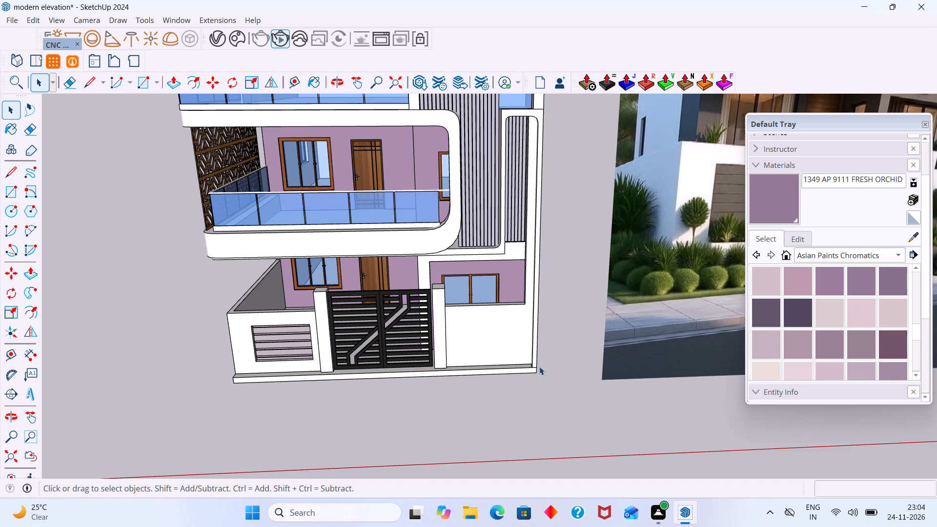
pyautogui.scroll(3, 539, 367)
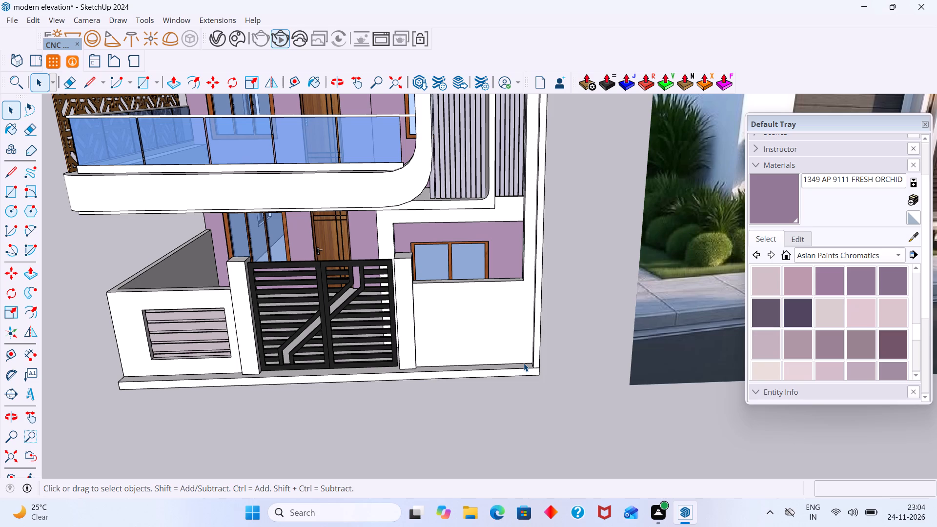
pyautogui.scroll(-11, 520, 361)
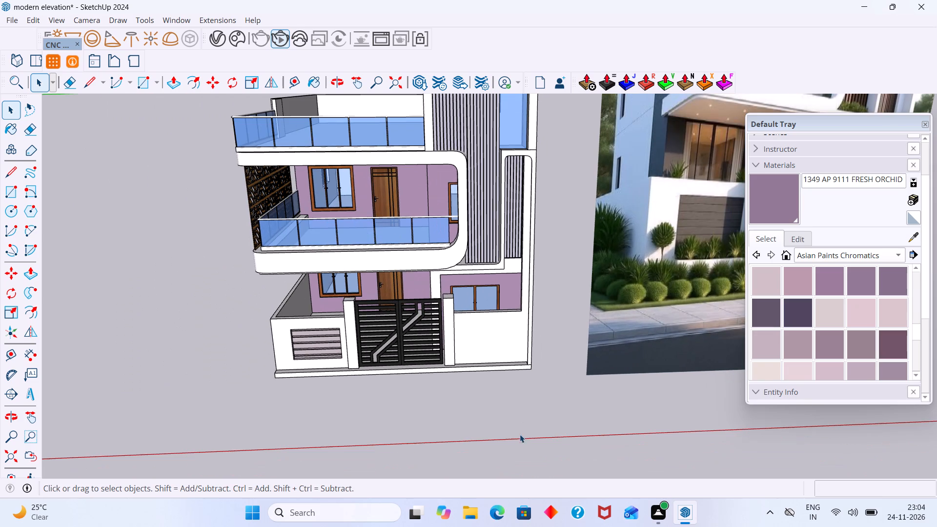
pyautogui.click(497, 402)
pyautogui.scroll(-7, 517, 362)
pyautogui.moveTo(520, 338); pyautogui.dragTo(520, 303, button='middle')
pyautogui.keyDown('shift'); pyautogui.moveTo(489, 293); pyautogui.dragTo(417, 288, button='middle'); pyautogui.keyUp('shift')
pyautogui.scroll(10, 349, 309)
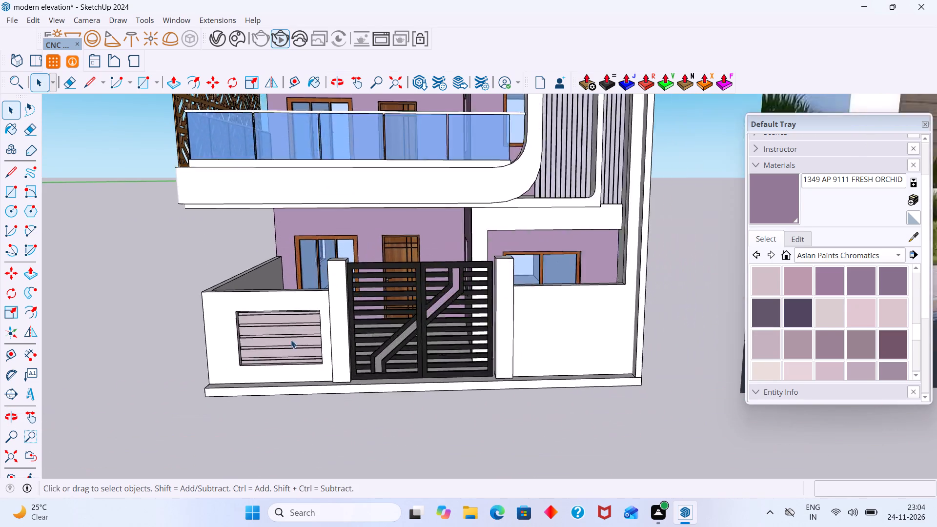
pyautogui.scroll(2, 291, 340)
pyautogui.scroll(-20, 291, 337)
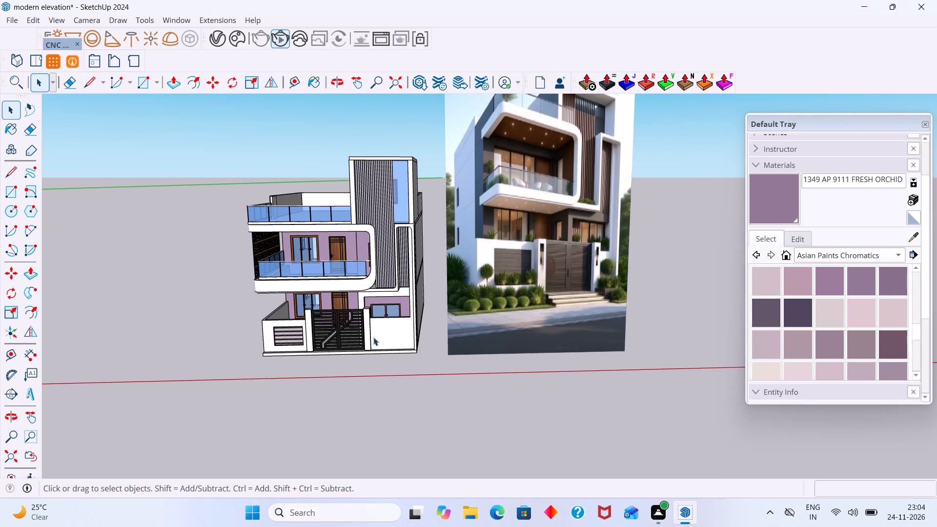
pyautogui.moveTo(384, 337); pyautogui.dragTo(405, 337, button='middle')
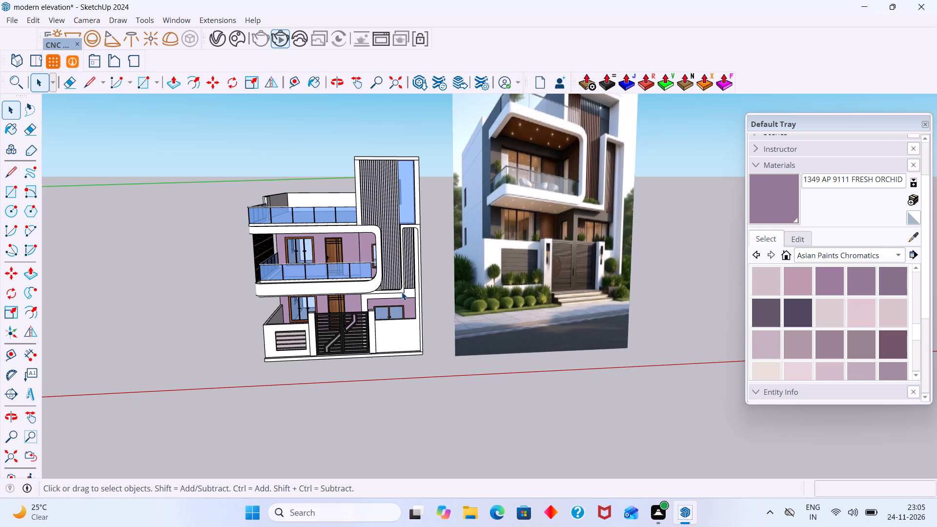
pyautogui.scroll(9, 380, 202)
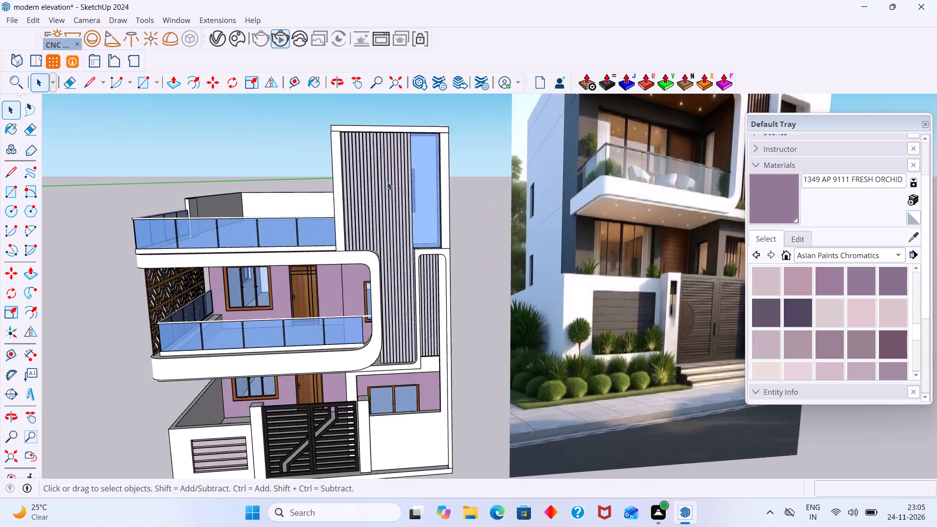
pyautogui.scroll(4, 387, 182)
pyautogui.scroll(-17, 386, 179)
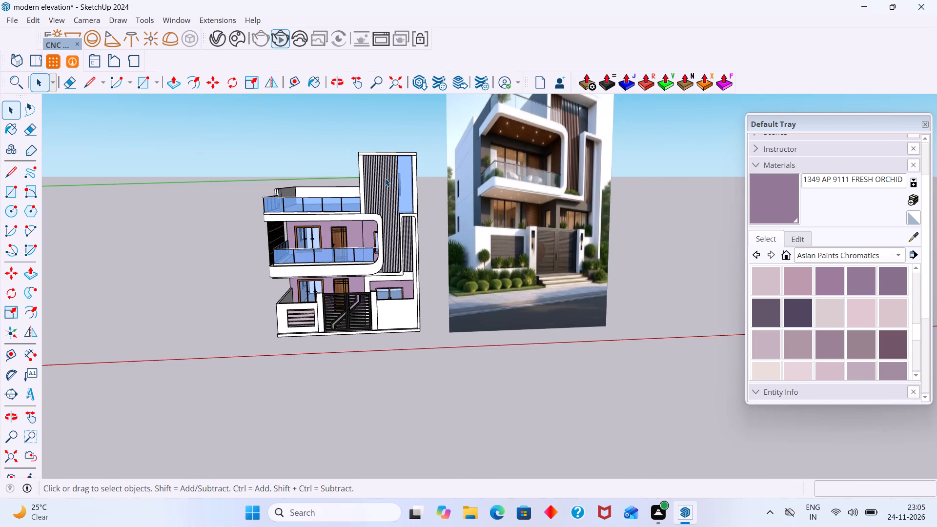
pyautogui.moveTo(348, 246); pyautogui.dragTo(332, 258, button='middle')
pyautogui.scroll(-4, 334, 255)
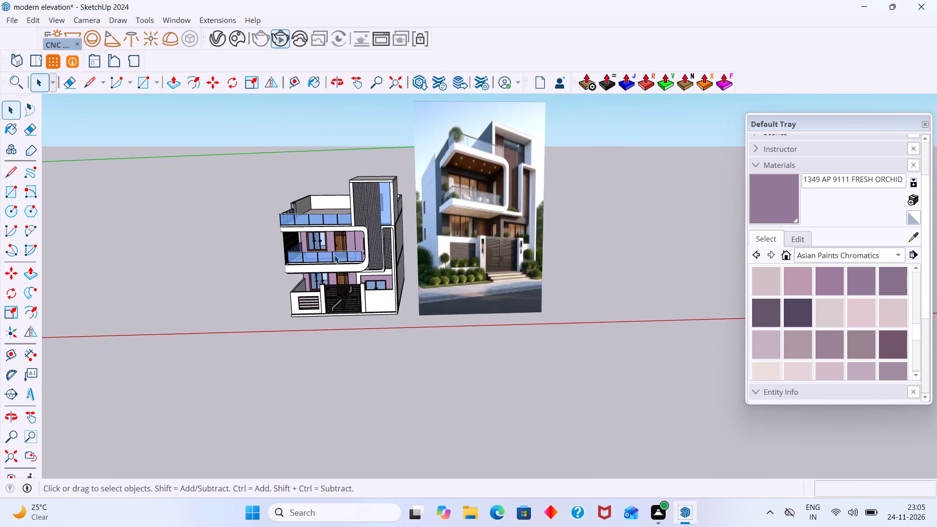
pyautogui.scroll(-1, 334, 255)
pyautogui.moveTo(340, 250); pyautogui.dragTo(337, 256, button='middle')
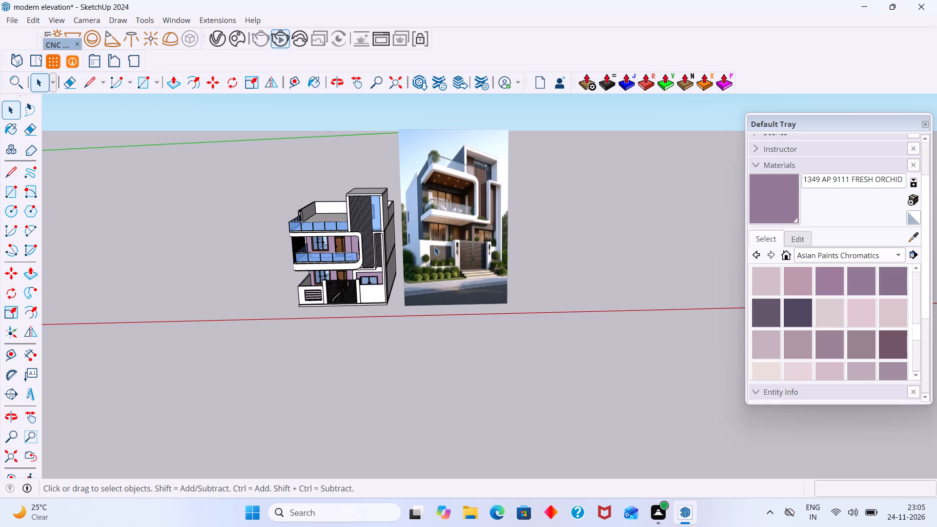
# Examine the reference image's gate and ground-floor area, and compare it with the model's frame around the two-pane window.
pyautogui.scroll(4, 387, 252)
pyautogui.scroll(-8, 377, 249)
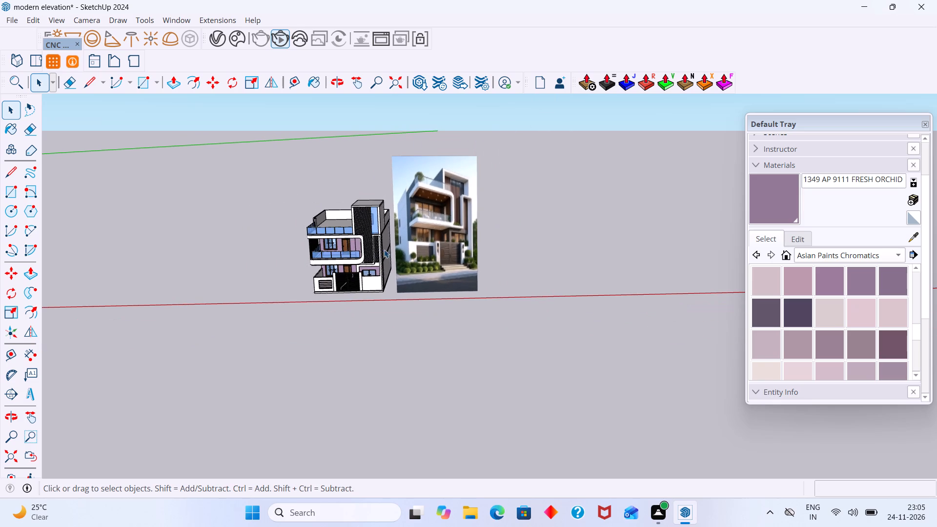
pyautogui.scroll(14, 458, 221)
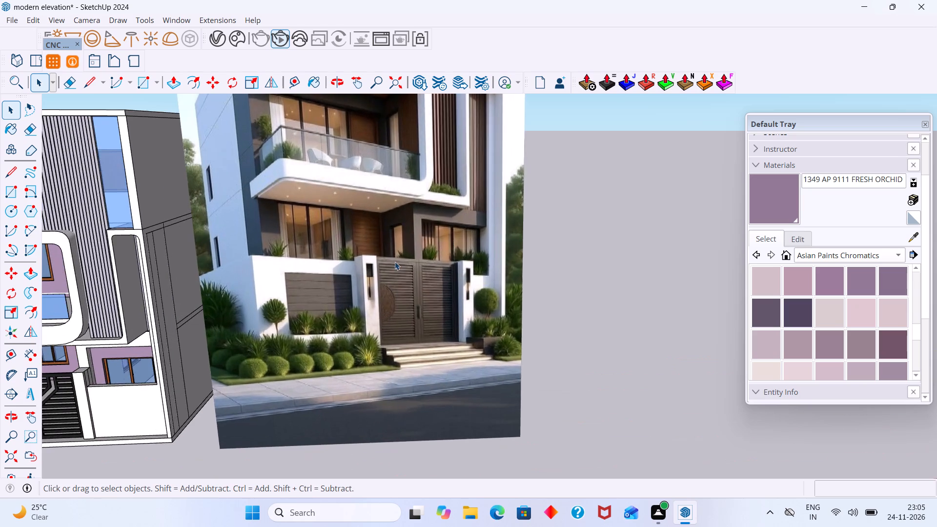
pyautogui.scroll(-3, 394, 262)
pyautogui.scroll(3, 443, 242)
pyautogui.scroll(-3, 430, 242)
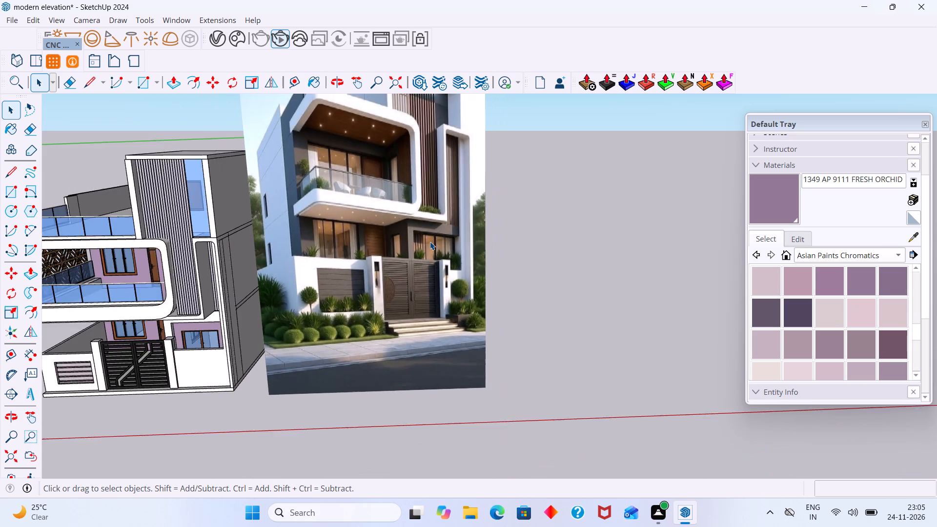
pyautogui.scroll(-6, 430, 242)
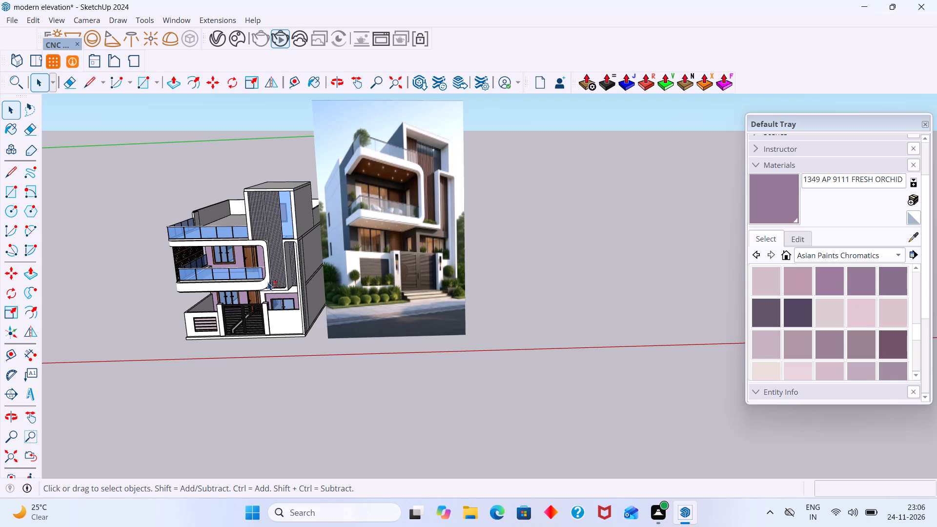
pyautogui.keyDown('shift'); pyautogui.moveTo(267, 282); pyautogui.dragTo(420, 243, button='middle'); pyautogui.keyUp('shift')
pyautogui.scroll(1, 414, 242)
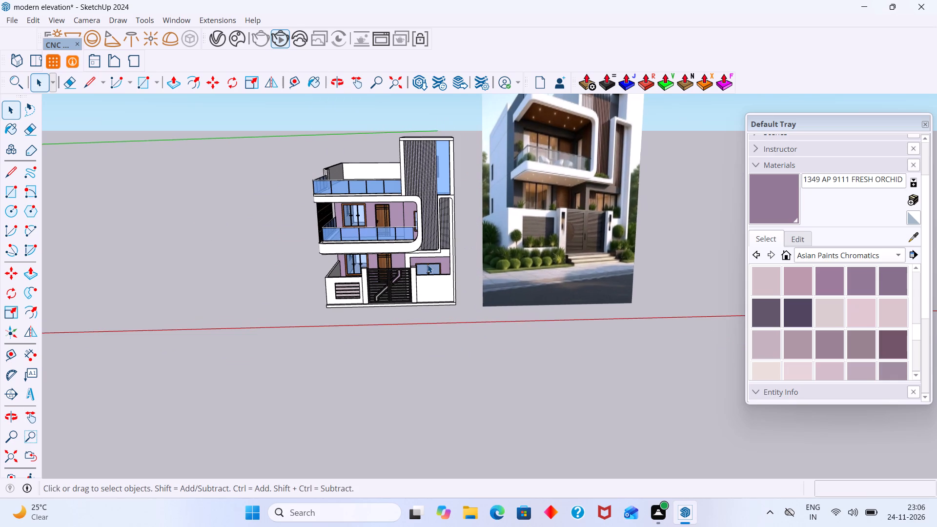
pyautogui.scroll(10, 410, 260)
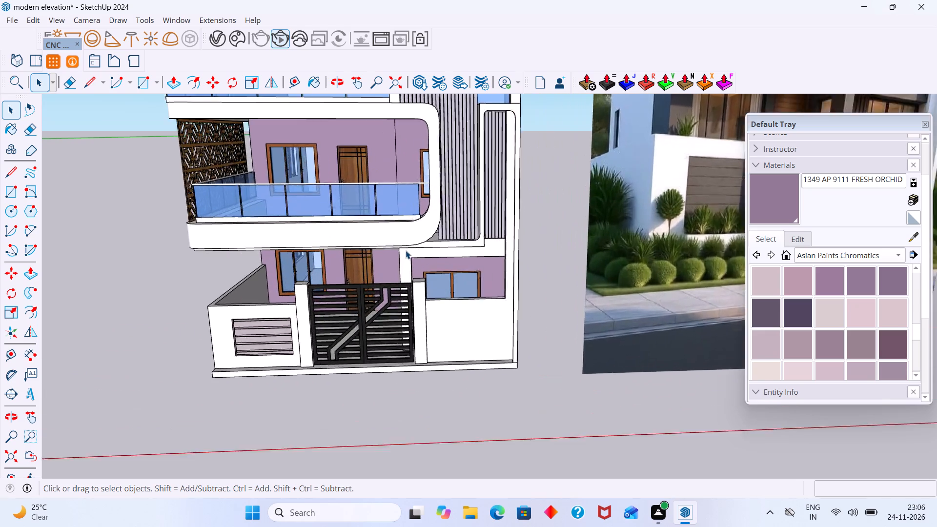
pyautogui.scroll(3, 406, 250)
pyautogui.scroll(-1, 406, 250)
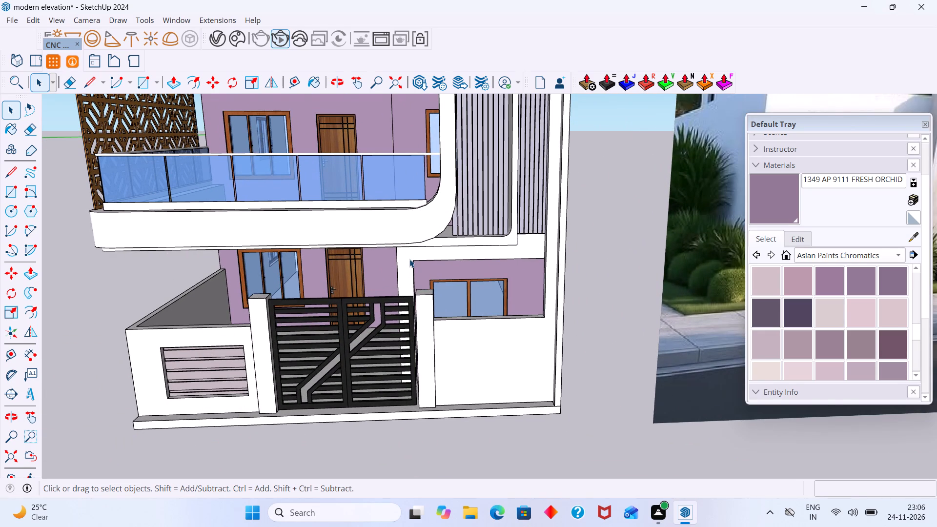
pyautogui.scroll(6, 409, 256)
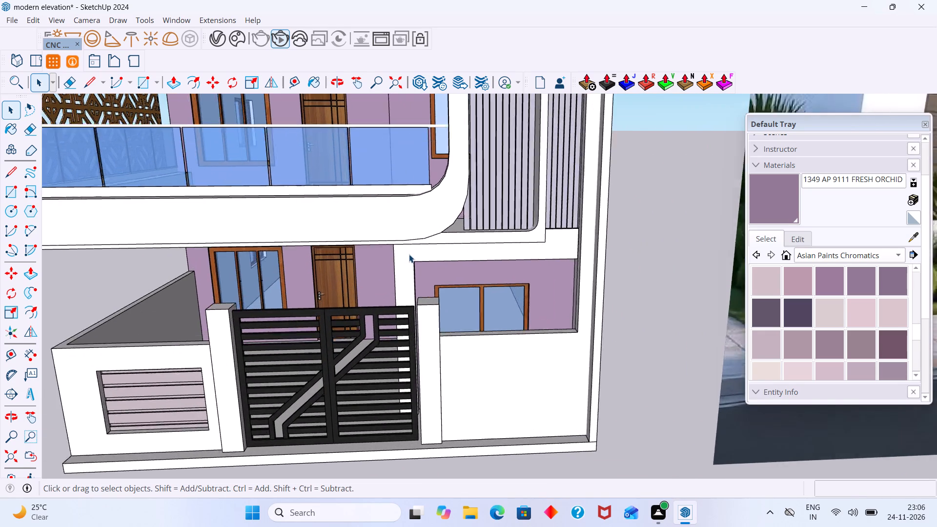
# Inside the frame around the ground-floor two-pane window, paint the front face and outer side face with AP K057 Mauve Meditation-N.
pyautogui.scroll(6, 409, 254)
pyautogui.tripleClick(409, 252)
pyautogui.doubleClick(411, 252)
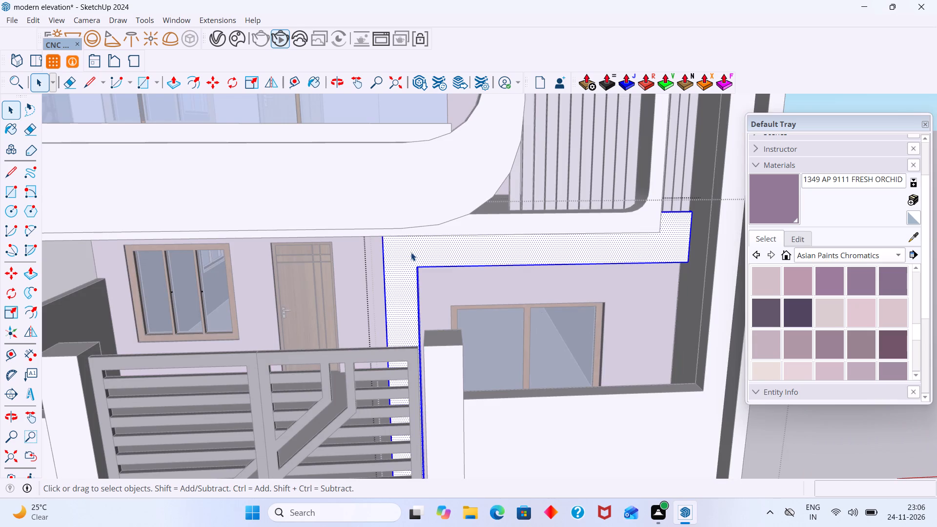
pyautogui.click(418, 254)
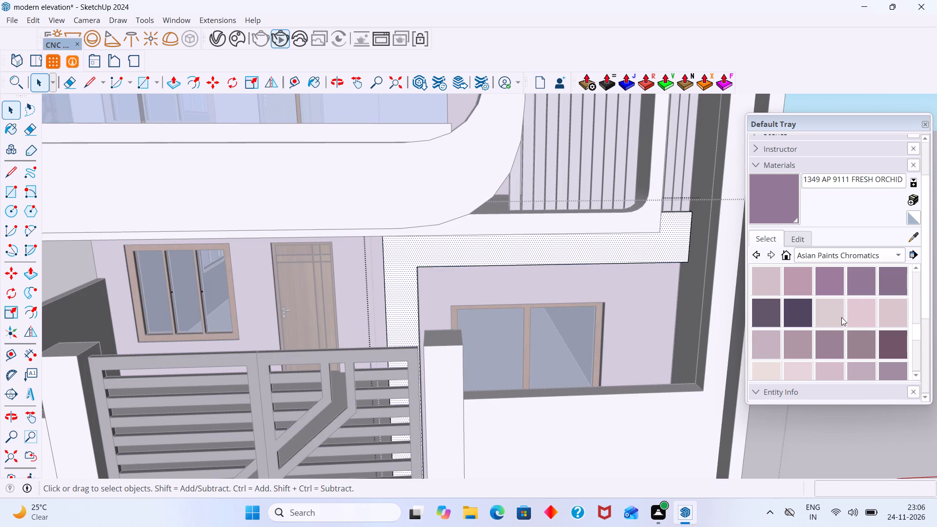
pyautogui.scroll(-3, 841, 318)
pyautogui.click(829, 340)
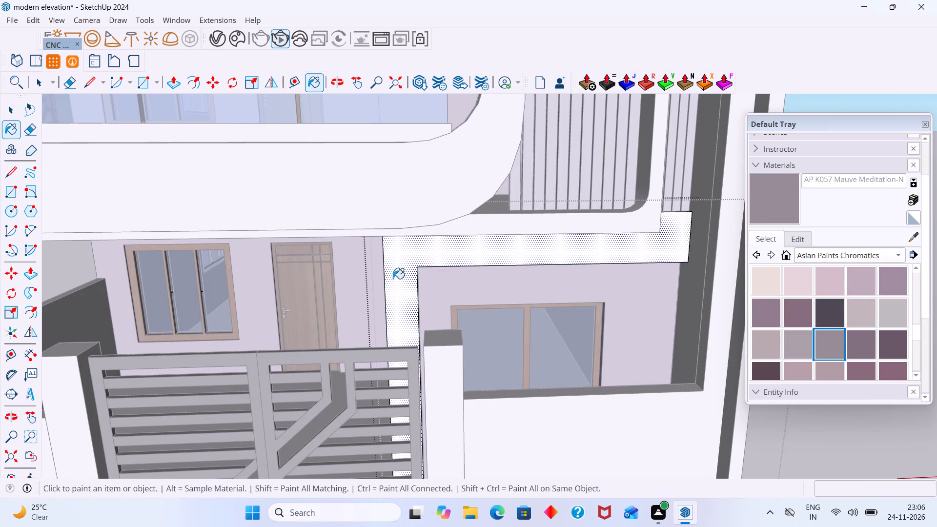
pyautogui.scroll(4, 392, 279)
pyautogui.click(405, 269)
pyautogui.moveTo(409, 270); pyautogui.dragTo(430, 271, button='middle')
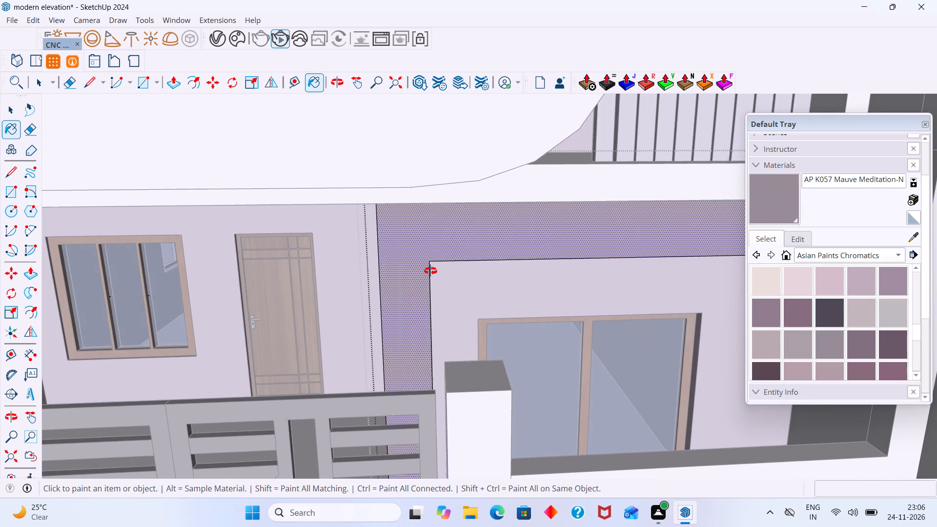
pyautogui.moveTo(430, 271); pyautogui.dragTo(561, 271, button='middle')
pyautogui.scroll(5, 665, 278)
pyautogui.click(604, 280)
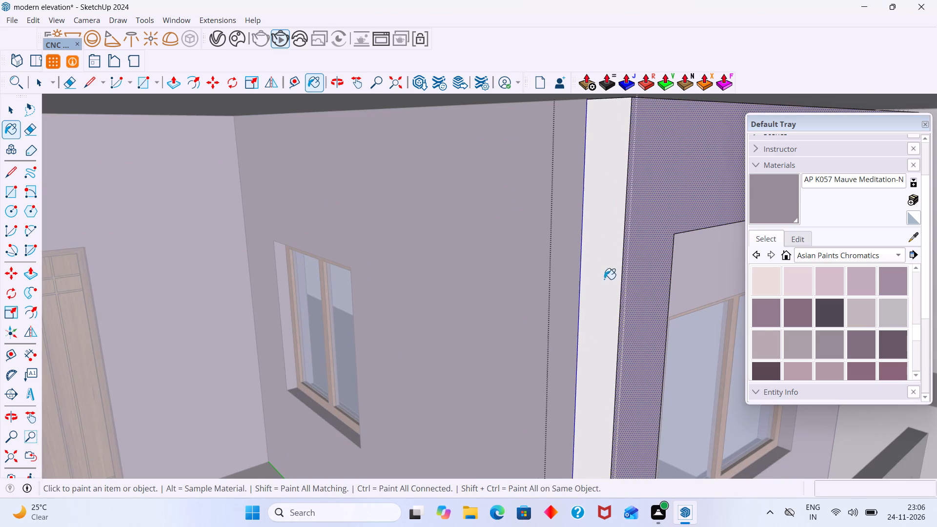
# Paint the frame's inner vertical reveal and the underside of its top band with AP K057 Mauve Meditation-N, and exit the frame.
pyautogui.moveTo(615, 275); pyautogui.dragTo(448, 252, button='middle')
pyautogui.scroll(-7, 481, 251)
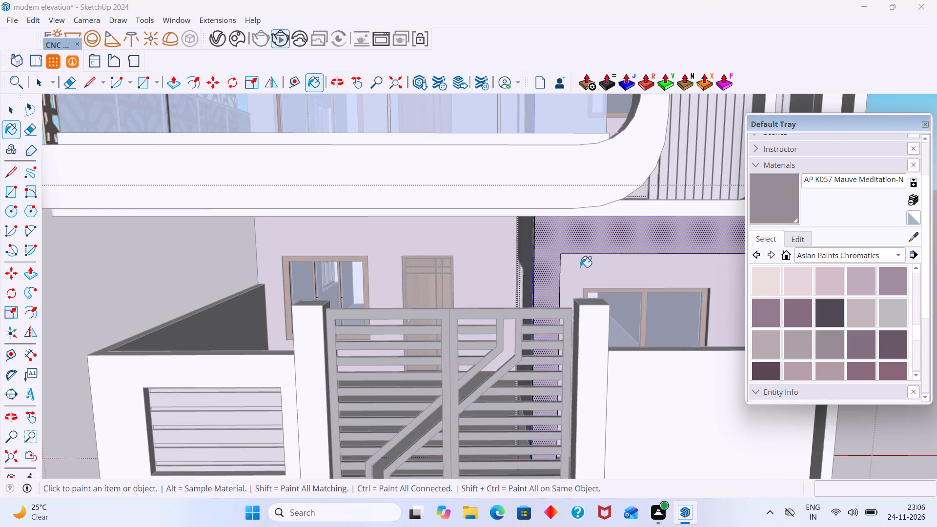
pyautogui.moveTo(578, 261); pyautogui.dragTo(471, 192, button='middle')
pyautogui.scroll(11, 449, 188)
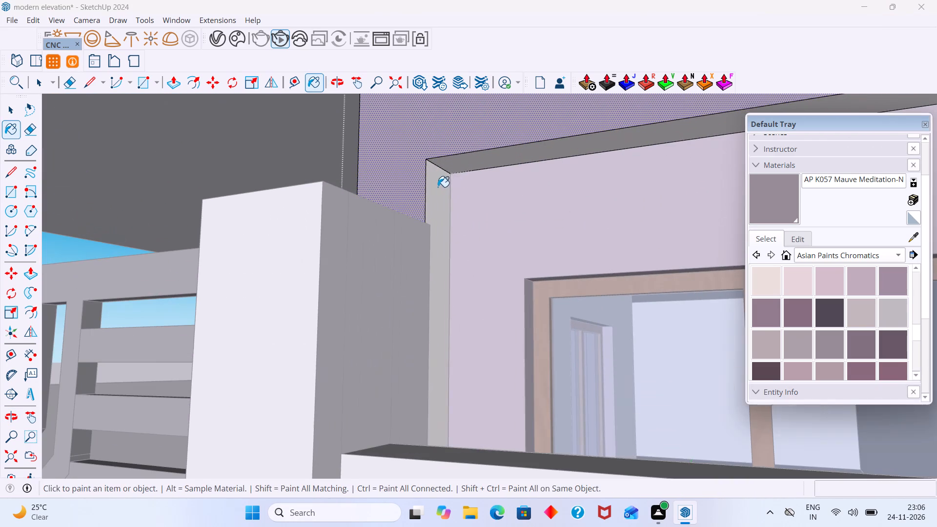
pyautogui.click(437, 187)
pyautogui.click(459, 168)
pyautogui.scroll(-13, 466, 163)
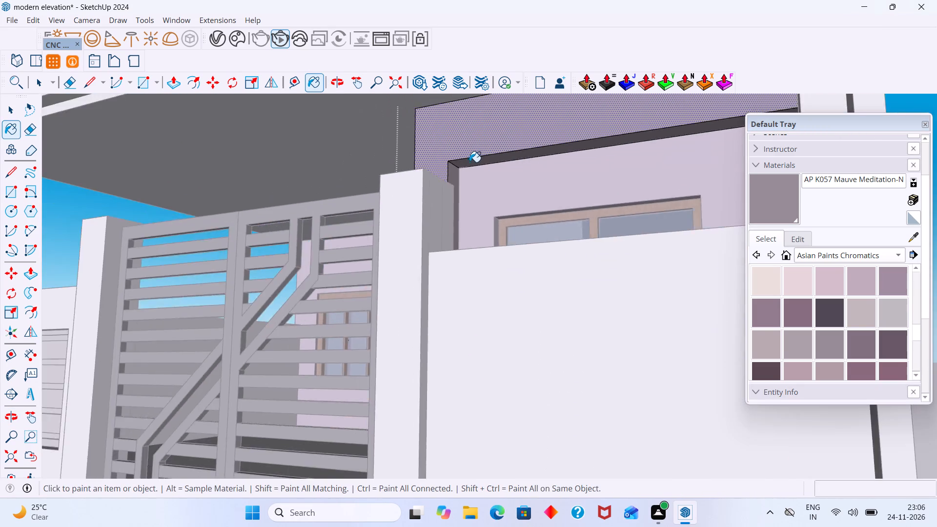
pyautogui.scroll(-7, 469, 162)
pyautogui.moveTo(570, 128); pyautogui.dragTo(641, 177, button='middle')
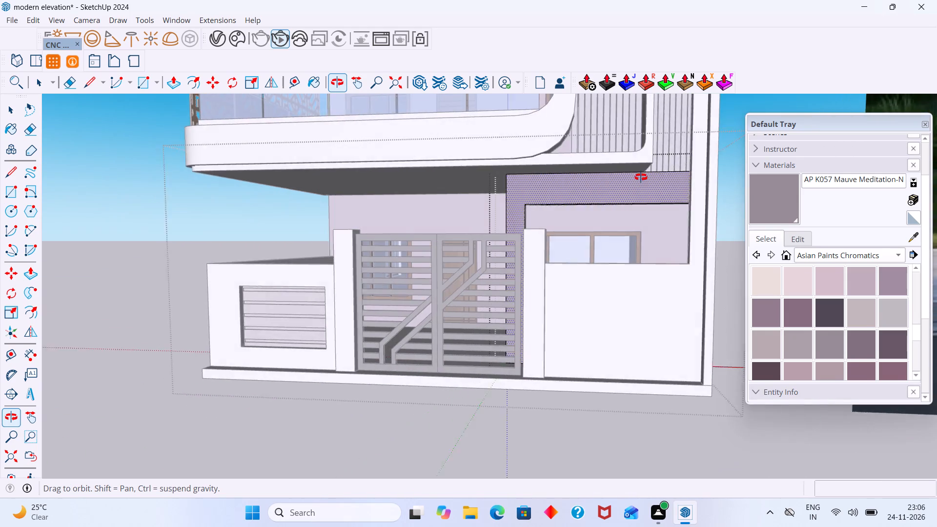
pyautogui.moveTo(641, 177); pyautogui.dragTo(642, 177, button='middle')
pyautogui.scroll(-3, 636, 174)
pyautogui.keyDown('shift'); pyautogui.moveTo(570, 169); pyautogui.dragTo(491, 101, button='middle'); pyautogui.keyUp('shift')
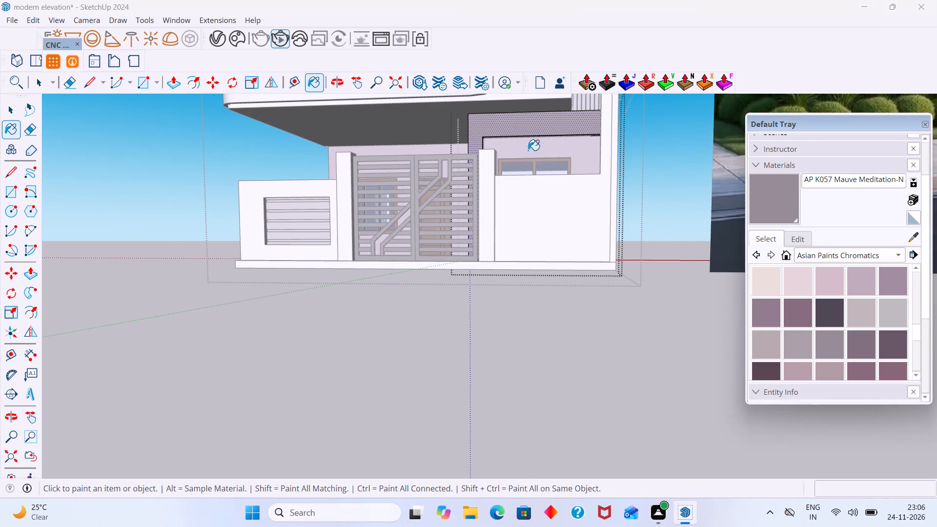
pyautogui.press('space')
pyautogui.click(631, 331)
# Exit the remaining open group and examine the painted frame, ground-floor walls and gate area from several angles.
pyautogui.moveTo(498, 163); pyautogui.dragTo(590, 245, button='middle')
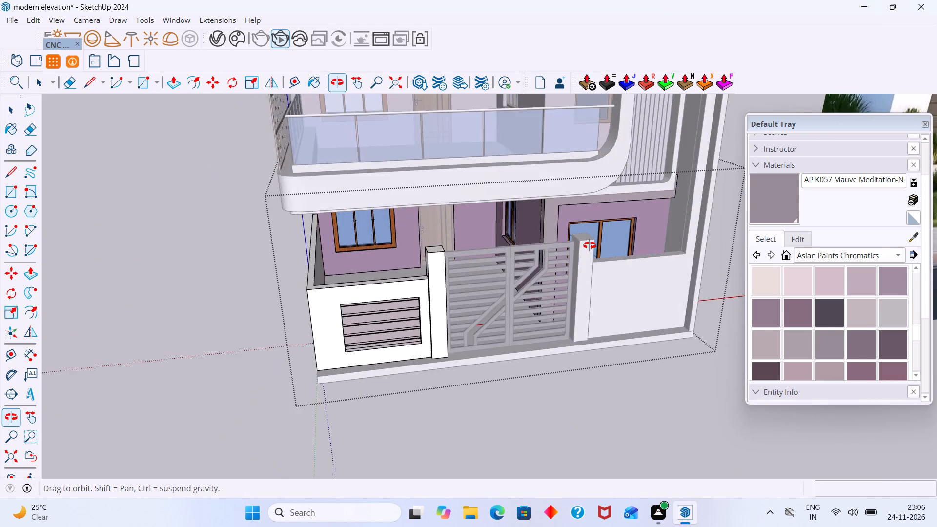
pyautogui.moveTo(590, 245); pyautogui.dragTo(652, 220, button='middle')
pyautogui.scroll(13, 555, 201)
pyautogui.scroll(-6, 495, 204)
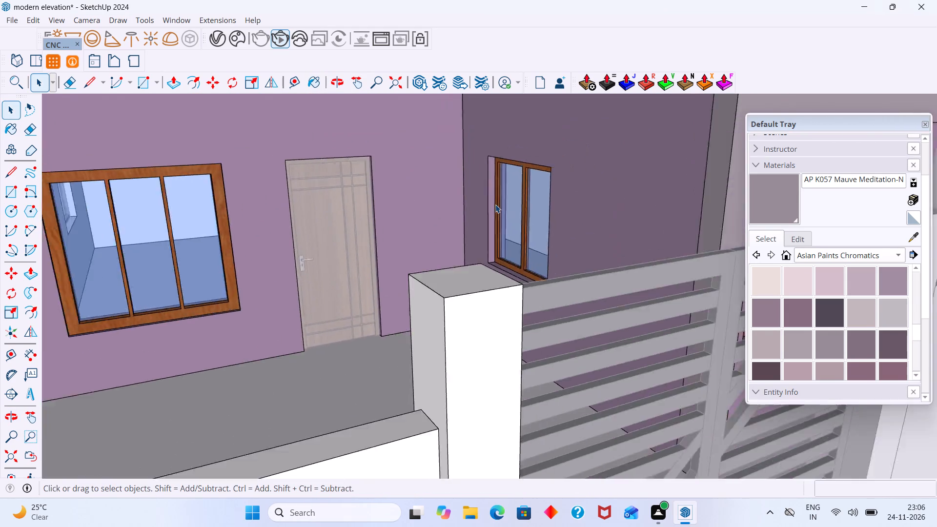
pyautogui.scroll(-12, 495, 204)
pyautogui.moveTo(522, 216); pyautogui.dragTo(251, 214, button='middle')
pyautogui.scroll(2, 502, 217)
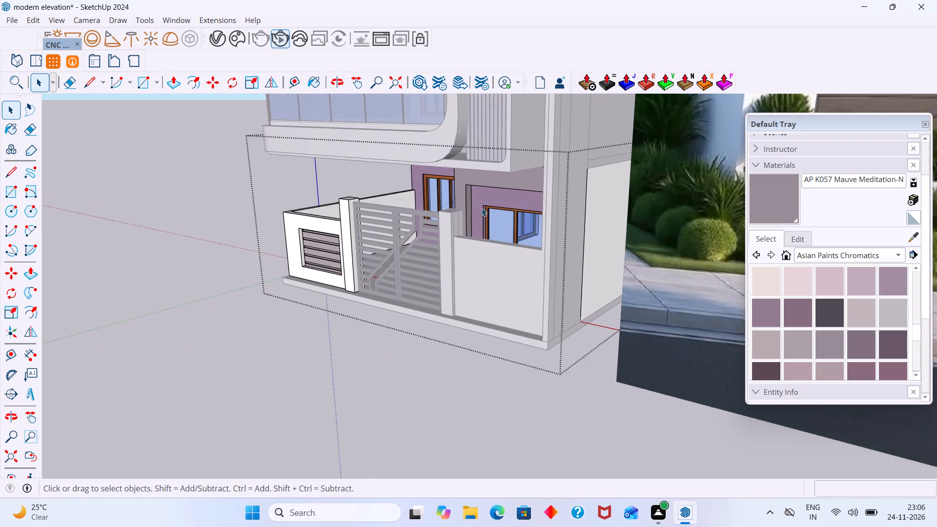
pyautogui.scroll(3, 482, 208)
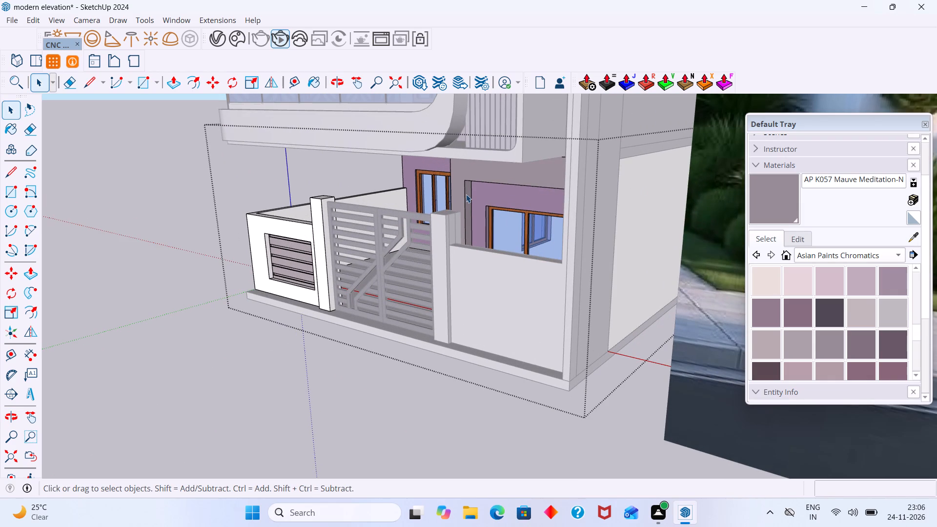
pyautogui.scroll(-3, 466, 194)
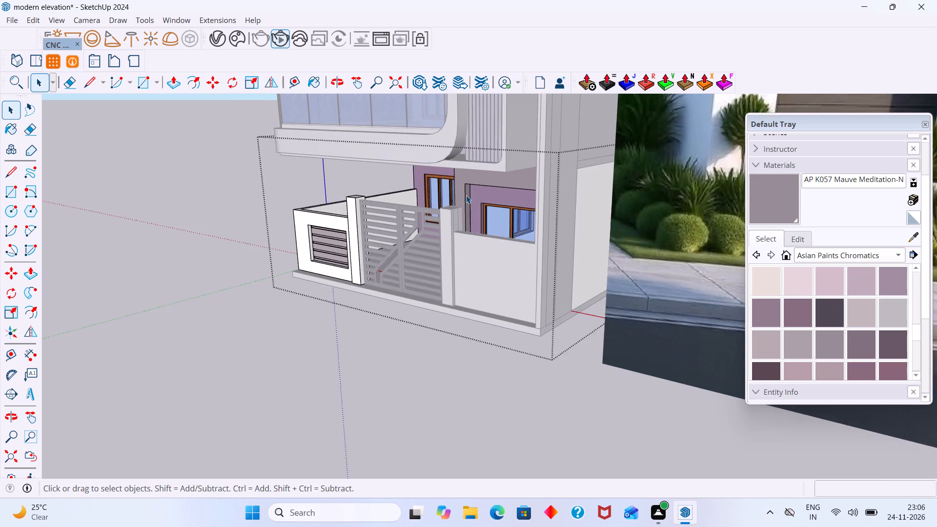
pyautogui.scroll(-2, 466, 195)
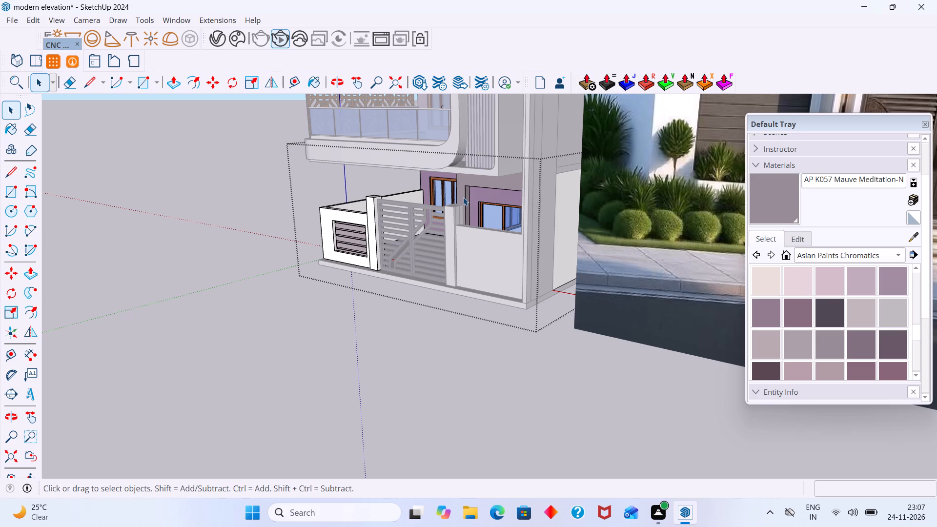
pyautogui.click(358, 346)
pyautogui.scroll(-2, 383, 296)
pyautogui.moveTo(404, 289); pyautogui.dragTo(519, 269, button='middle')
pyautogui.keyDown('shift'); pyautogui.moveTo(500, 261); pyautogui.dragTo(240, 254, button='middle'); pyautogui.keyUp('shift')
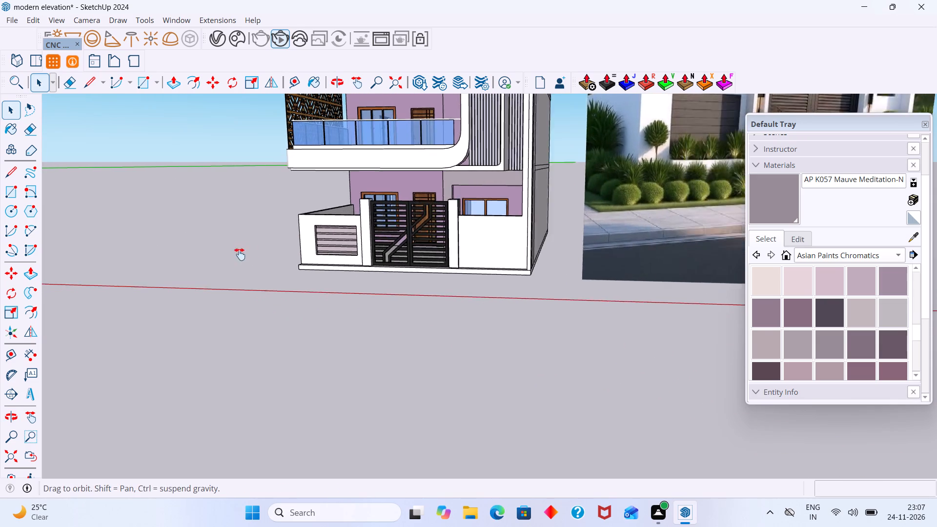
pyautogui.keyDown('shift'); pyautogui.moveTo(240, 254); pyautogui.dragTo(236, 254, button='middle'); pyautogui.keyUp('shift')
pyautogui.scroll(-6, 364, 245)
pyautogui.keyDown('shift'); pyautogui.moveTo(370, 272); pyautogui.dragTo(394, 346, button='middle'); pyautogui.keyUp('shift')
pyautogui.scroll(20, 301, 304)
pyautogui.scroll(1, 301, 304)
pyautogui.scroll(-4, 333, 254)
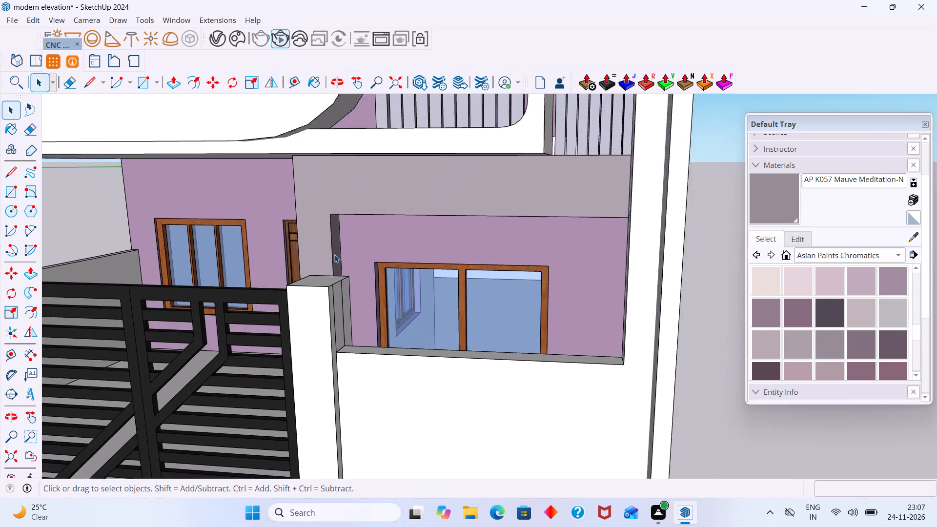
pyautogui.scroll(-17, 334, 254)
pyautogui.moveTo(336, 269); pyautogui.dragTo(297, 291, button='middle')
pyautogui.scroll(8, 329, 280)
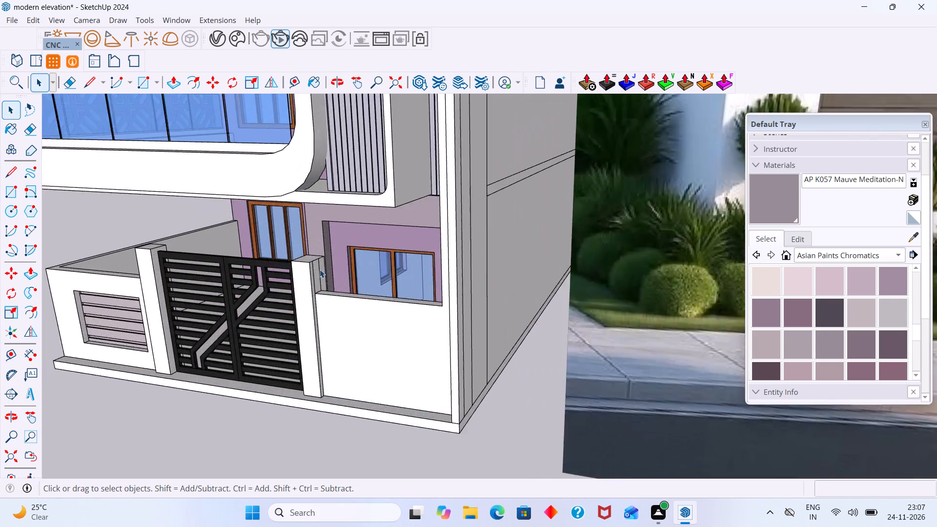
# Erase the two stray vertical edges on the side face of the gate pillar nearest the two-pane window, and exit the group.
pyautogui.scroll(14, 320, 269)
pyautogui.moveTo(317, 267); pyautogui.dragTo(221, 307, button='middle')
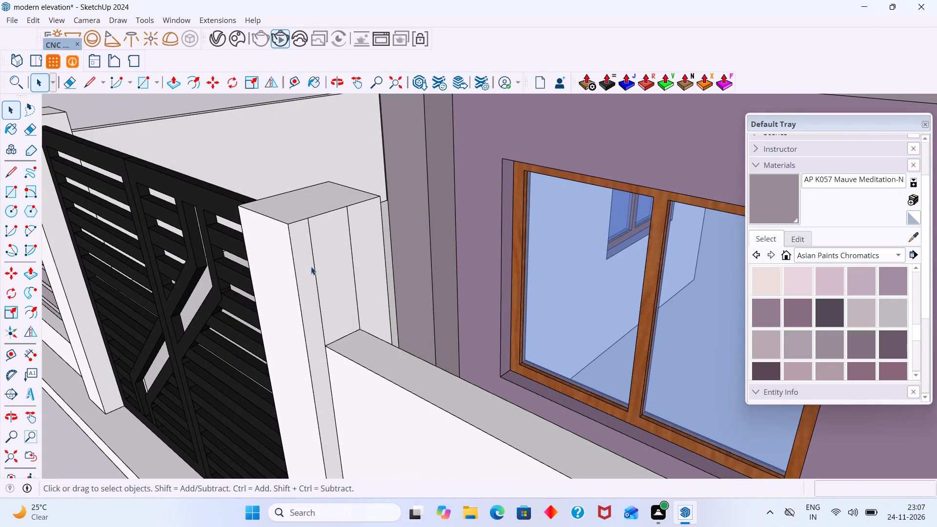
pyautogui.scroll(3, 359, 262)
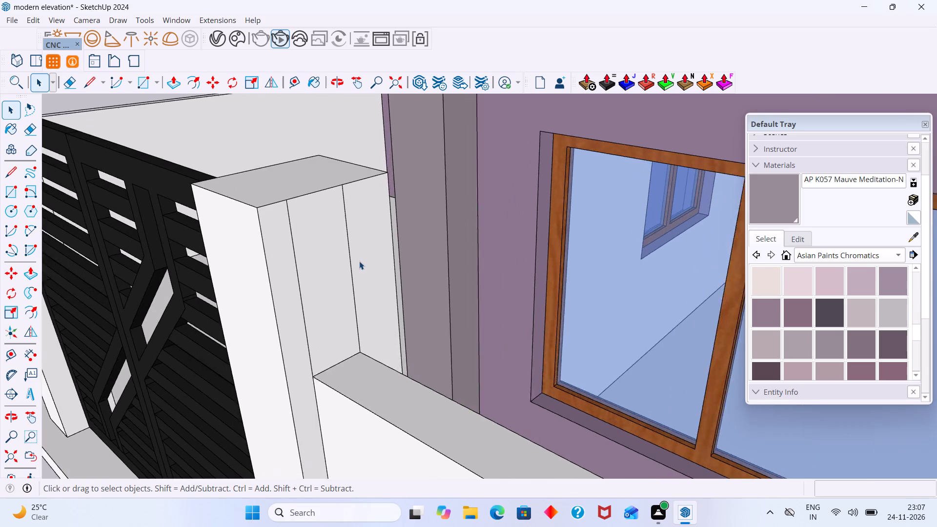
pyautogui.scroll(3, 359, 261)
pyautogui.click(346, 262)
pyautogui.doubleClick(346, 263)
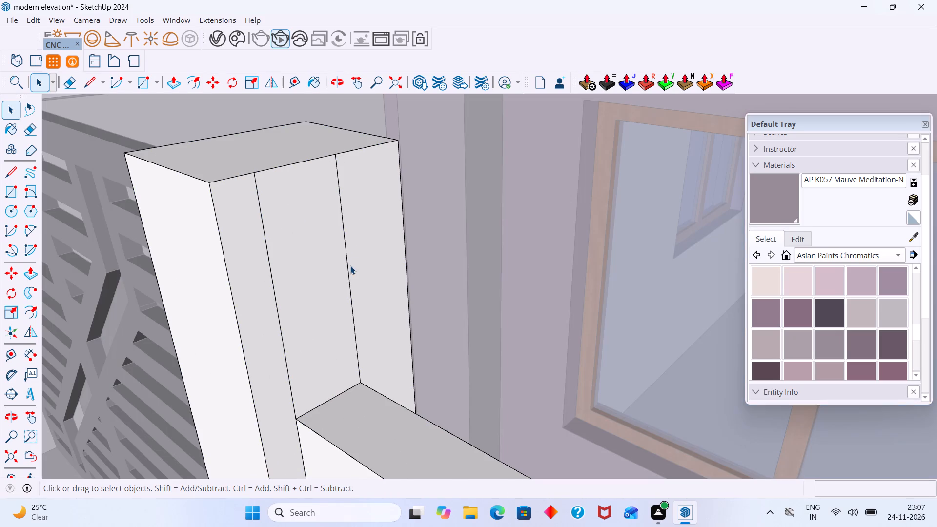
pyautogui.click(350, 266)
pyautogui.click(346, 271)
pyautogui.press('e')
pyautogui.moveTo(358, 263); pyautogui.dragTo(285, 330)
pyautogui.click(282, 330)
pyautogui.scroll(-5, 290, 324)
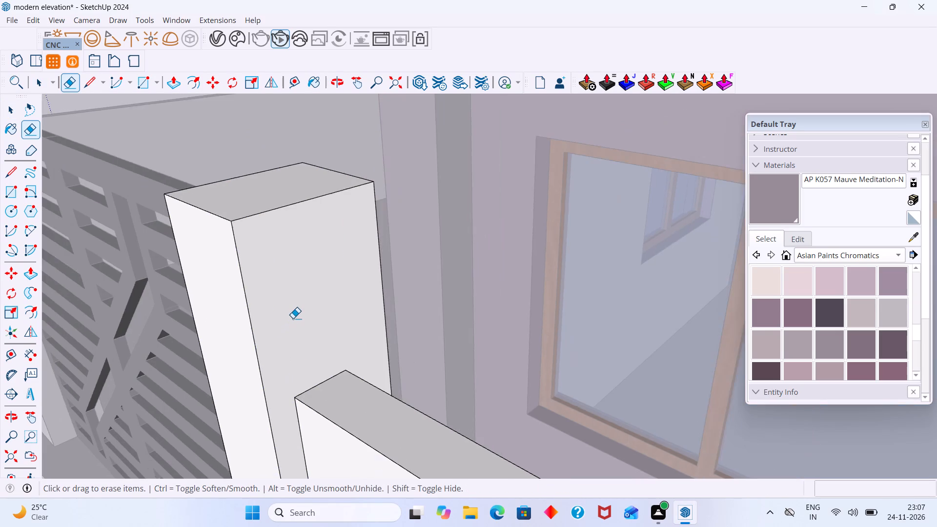
pyautogui.scroll(-13, 293, 318)
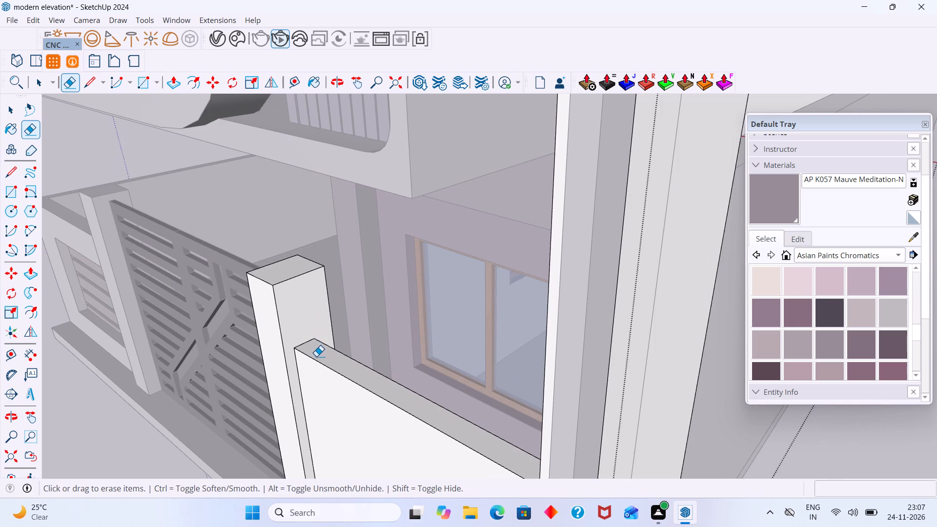
pyautogui.press('space')
pyautogui.scroll(-4, 272, 356)
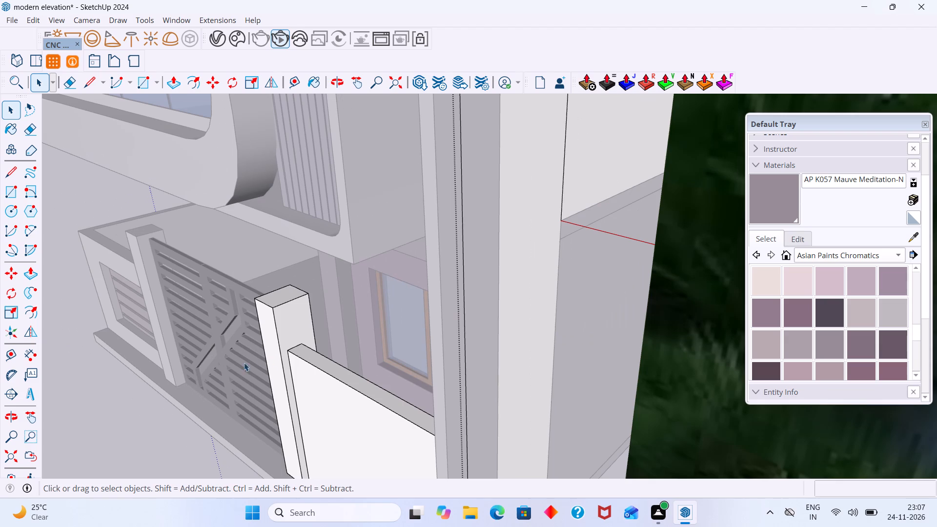
pyautogui.click(115, 414)
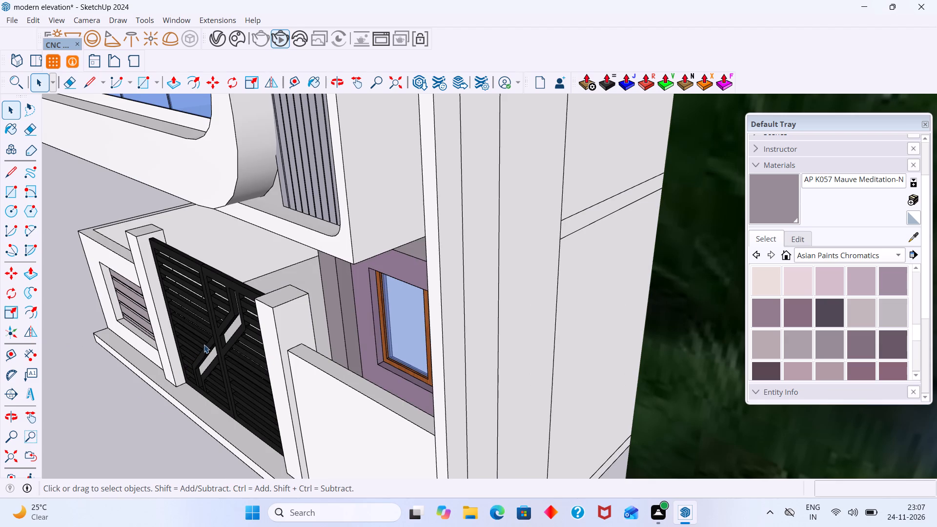
# Examine the gate, compound wall and slatted panel, and compare the whole elevation with the reference image.
pyautogui.keyDown('shift'); pyautogui.moveTo(216, 315); pyautogui.dragTo(302, 260, button='middle'); pyautogui.keyUp('shift')
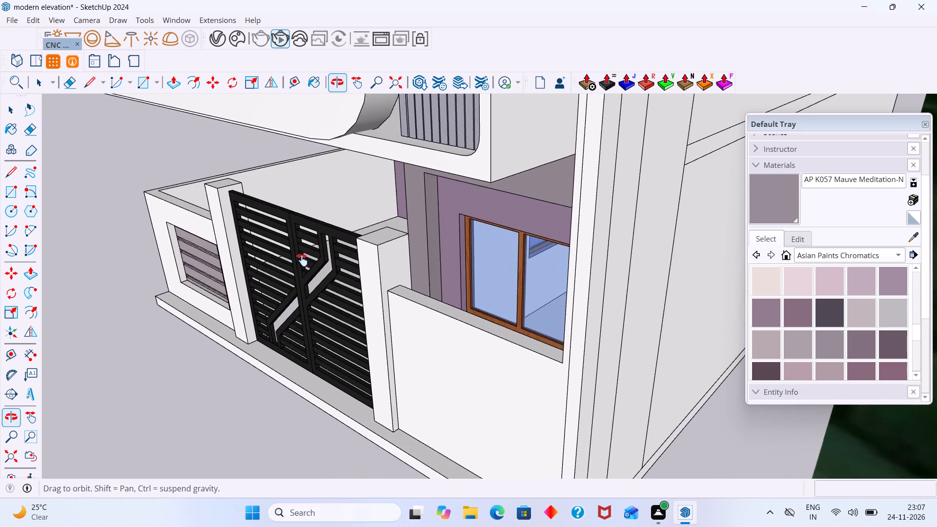
pyautogui.keyDown('shift'); pyautogui.moveTo(302, 260); pyautogui.dragTo(307, 235, button='middle'); pyautogui.keyUp('shift')
pyautogui.moveTo(244, 280); pyautogui.dragTo(504, 239, button='middle')
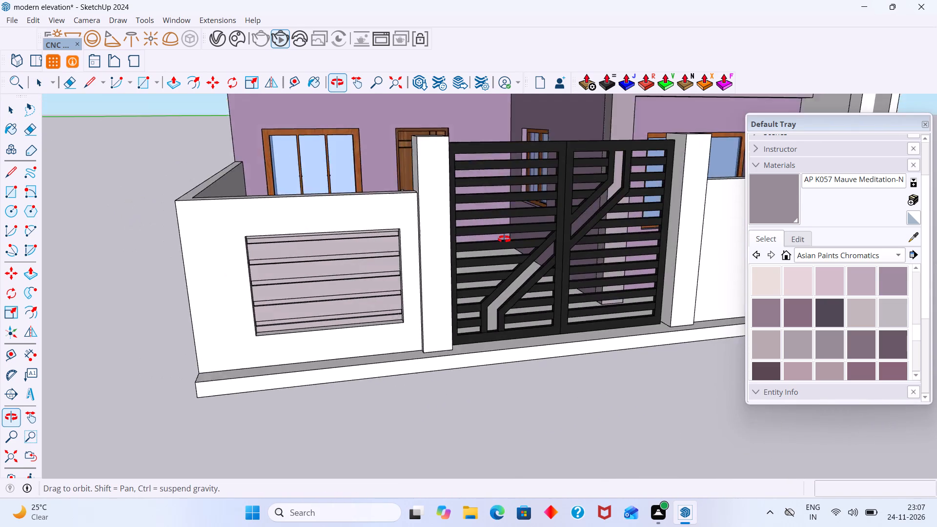
pyautogui.moveTo(504, 239); pyautogui.dragTo(521, 239, button='middle')
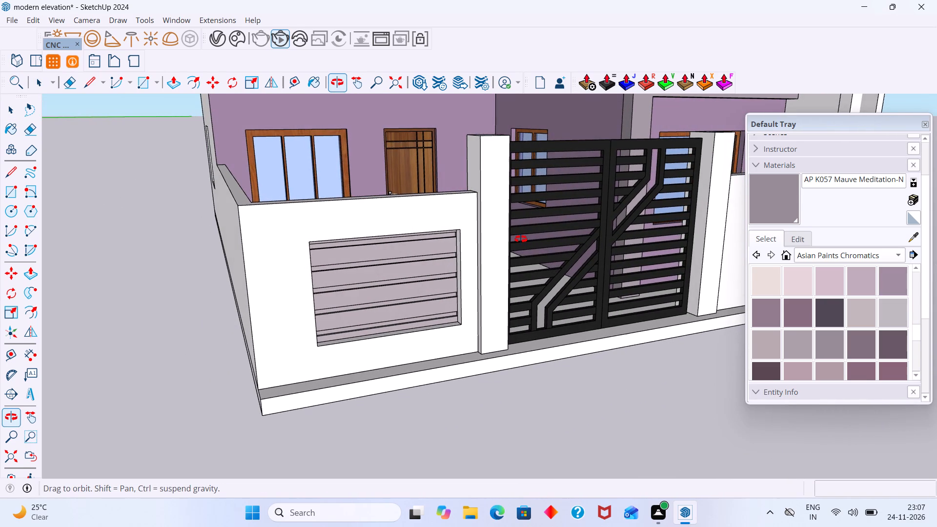
pyautogui.moveTo(521, 239); pyautogui.dragTo(487, 235, button='middle')
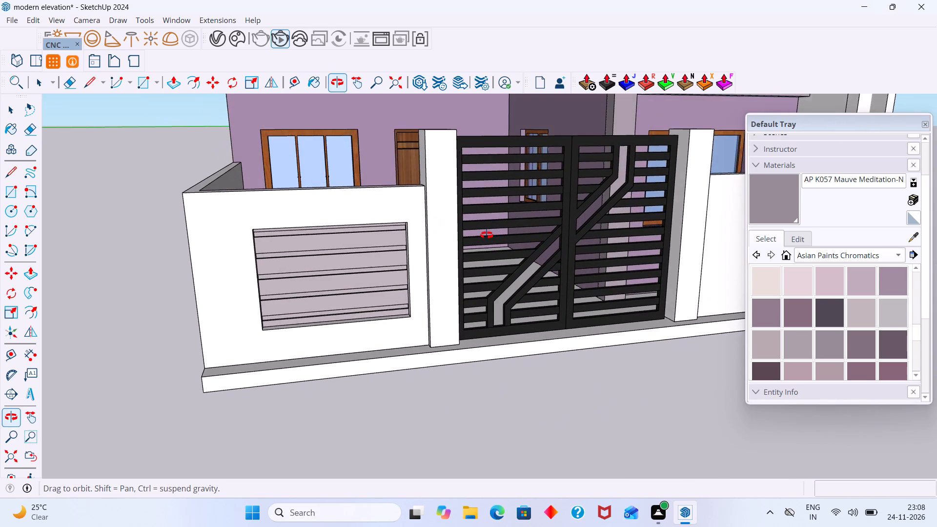
pyautogui.moveTo(487, 235); pyautogui.dragTo(332, 308, button='middle')
pyautogui.scroll(-2, 332, 308)
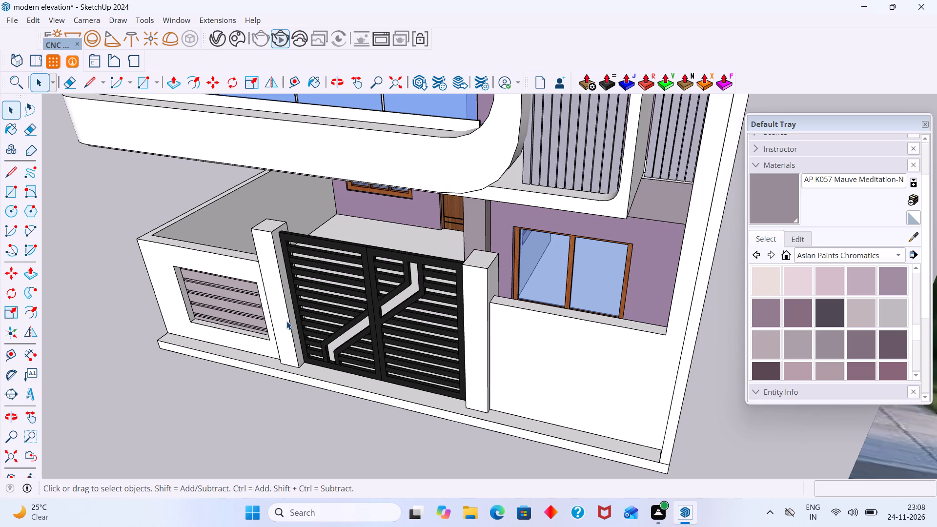
pyautogui.scroll(-5, 287, 321)
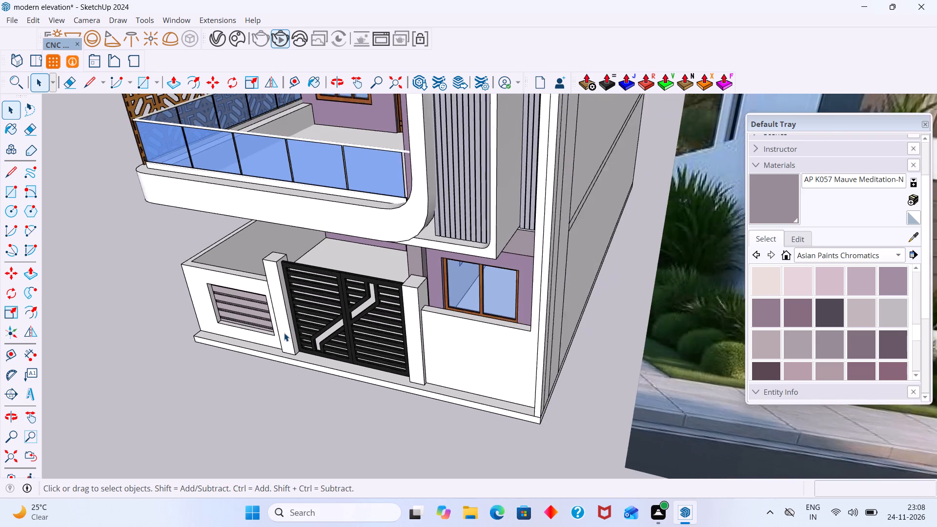
pyautogui.scroll(-2, 284, 333)
pyautogui.moveTo(282, 365); pyautogui.dragTo(299, 289, button='middle')
pyautogui.scroll(-3, 299, 289)
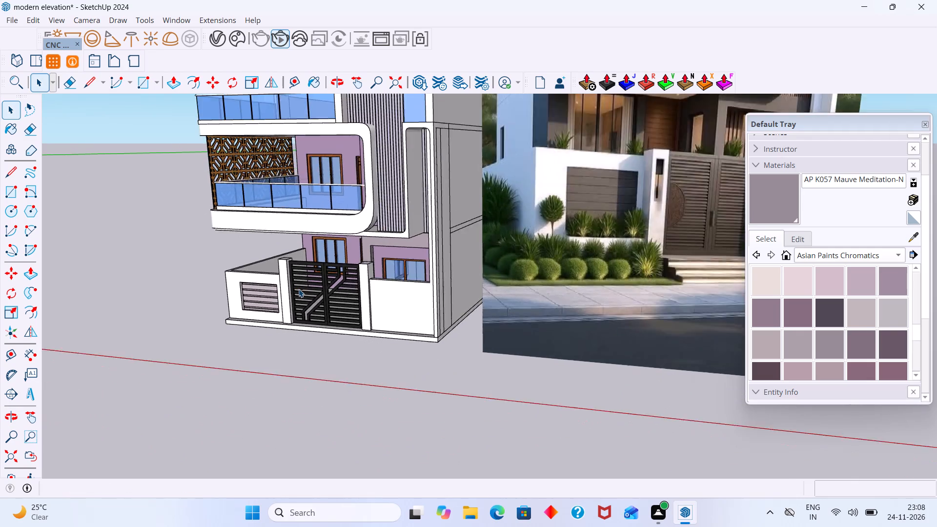
pyautogui.scroll(-6, 299, 289)
pyautogui.click(343, 370)
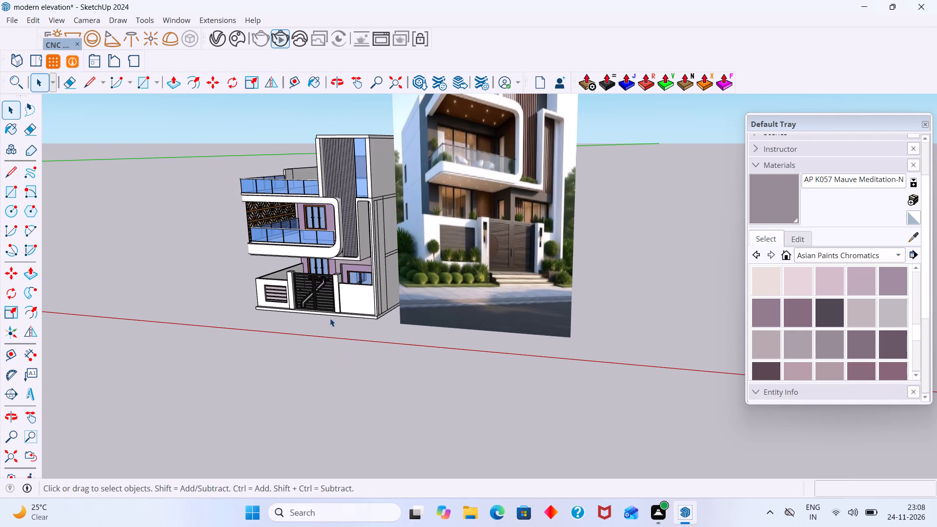
pyautogui.moveTo(350, 292); pyautogui.dragTo(377, 295, button='middle')
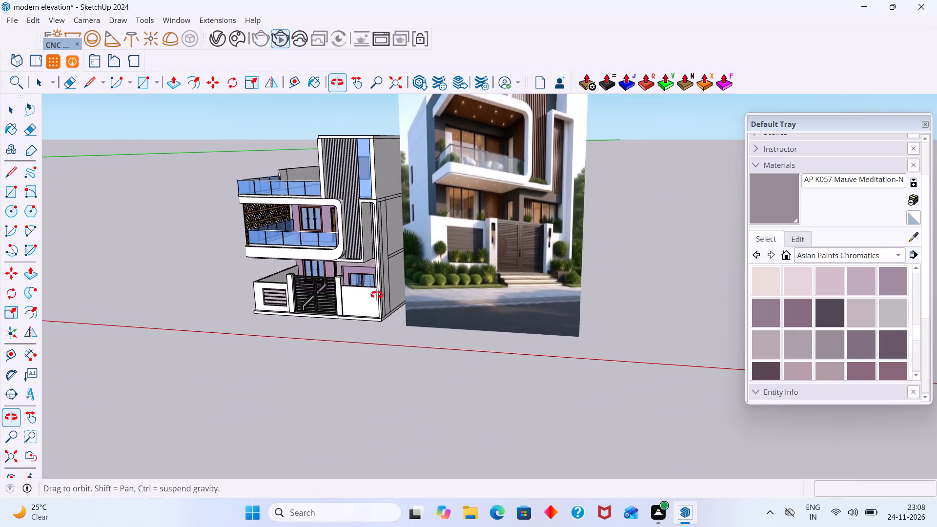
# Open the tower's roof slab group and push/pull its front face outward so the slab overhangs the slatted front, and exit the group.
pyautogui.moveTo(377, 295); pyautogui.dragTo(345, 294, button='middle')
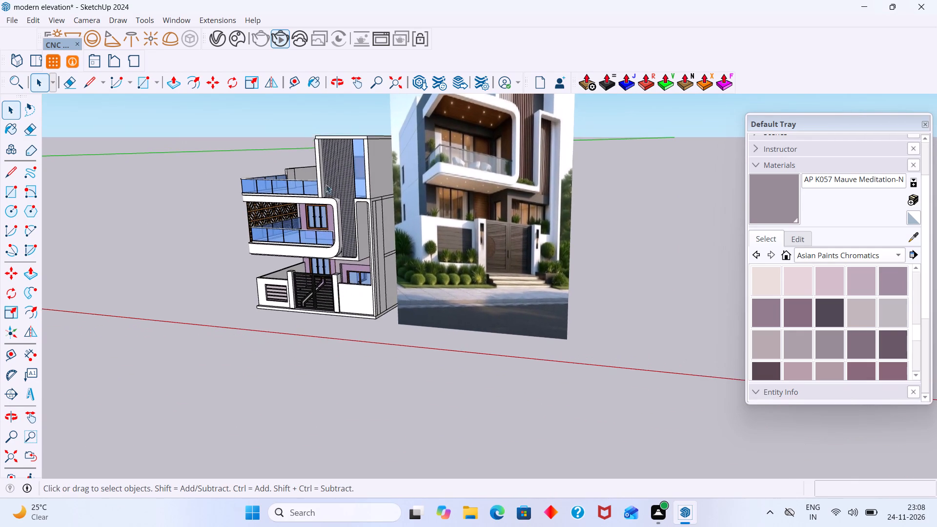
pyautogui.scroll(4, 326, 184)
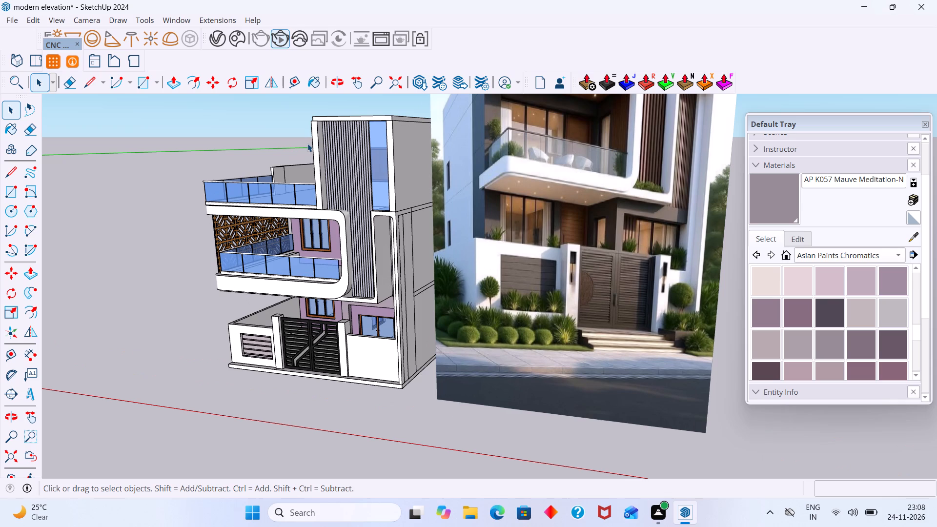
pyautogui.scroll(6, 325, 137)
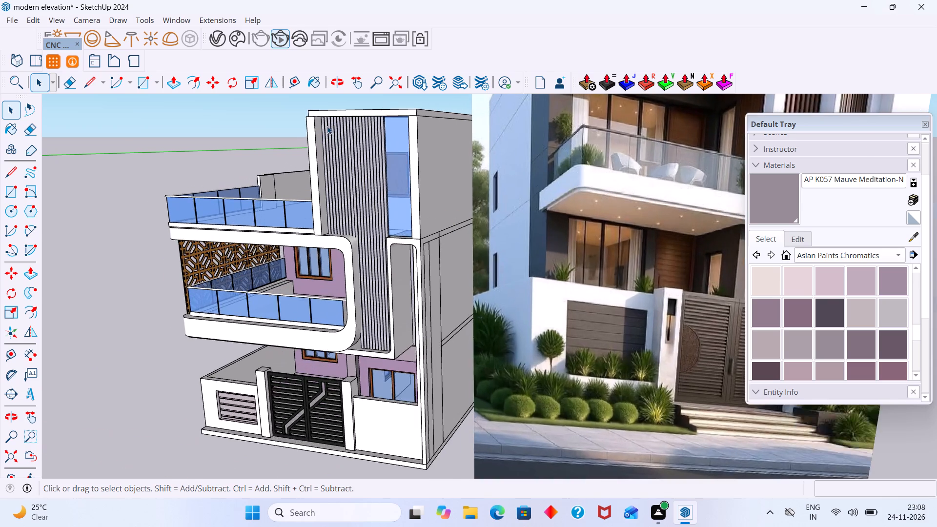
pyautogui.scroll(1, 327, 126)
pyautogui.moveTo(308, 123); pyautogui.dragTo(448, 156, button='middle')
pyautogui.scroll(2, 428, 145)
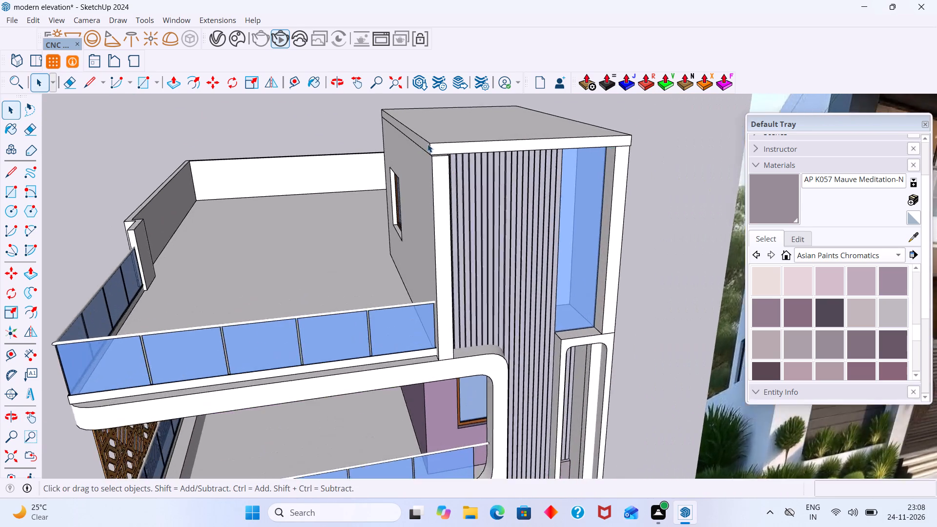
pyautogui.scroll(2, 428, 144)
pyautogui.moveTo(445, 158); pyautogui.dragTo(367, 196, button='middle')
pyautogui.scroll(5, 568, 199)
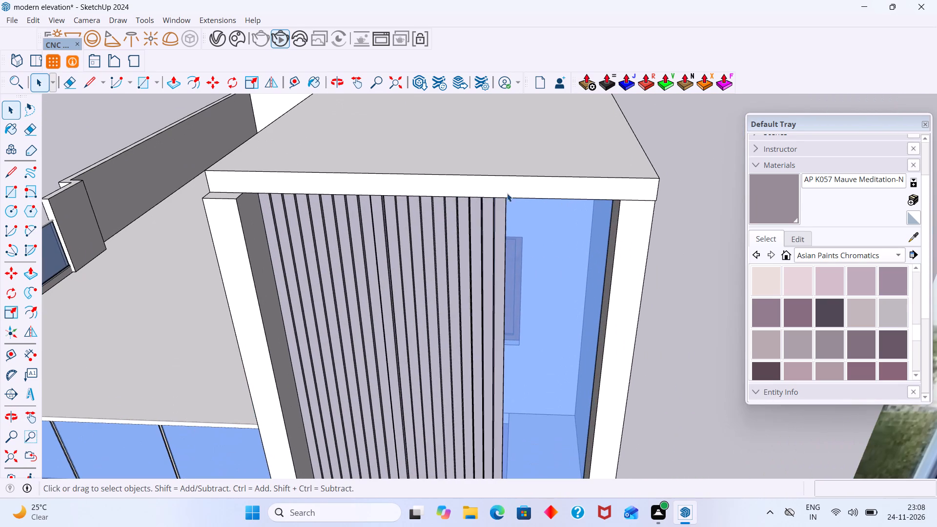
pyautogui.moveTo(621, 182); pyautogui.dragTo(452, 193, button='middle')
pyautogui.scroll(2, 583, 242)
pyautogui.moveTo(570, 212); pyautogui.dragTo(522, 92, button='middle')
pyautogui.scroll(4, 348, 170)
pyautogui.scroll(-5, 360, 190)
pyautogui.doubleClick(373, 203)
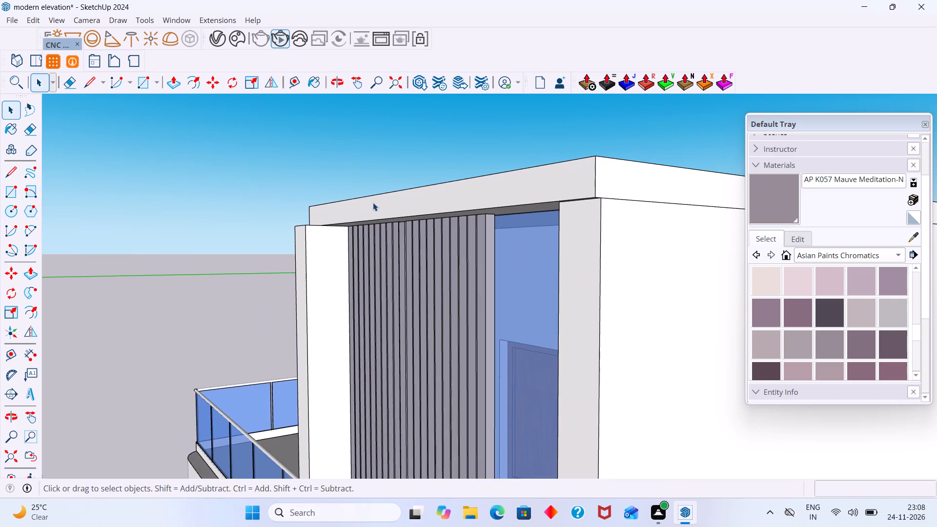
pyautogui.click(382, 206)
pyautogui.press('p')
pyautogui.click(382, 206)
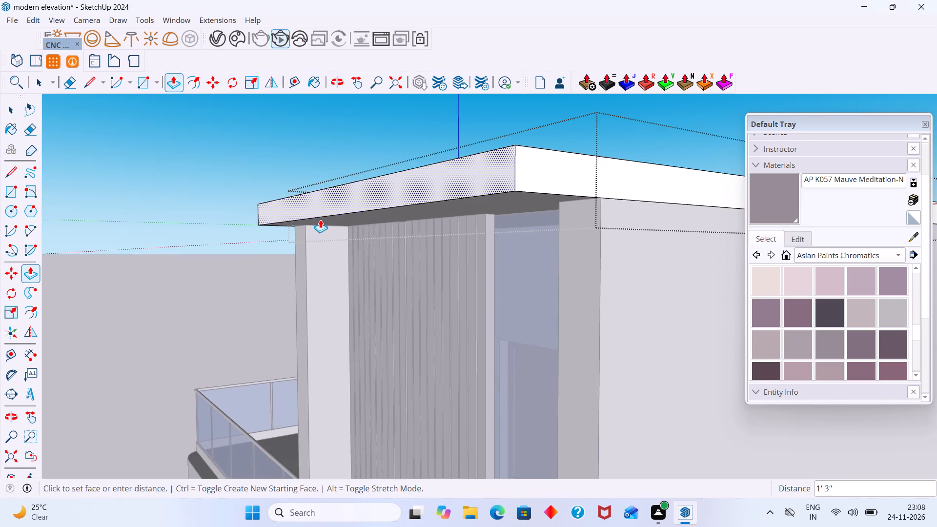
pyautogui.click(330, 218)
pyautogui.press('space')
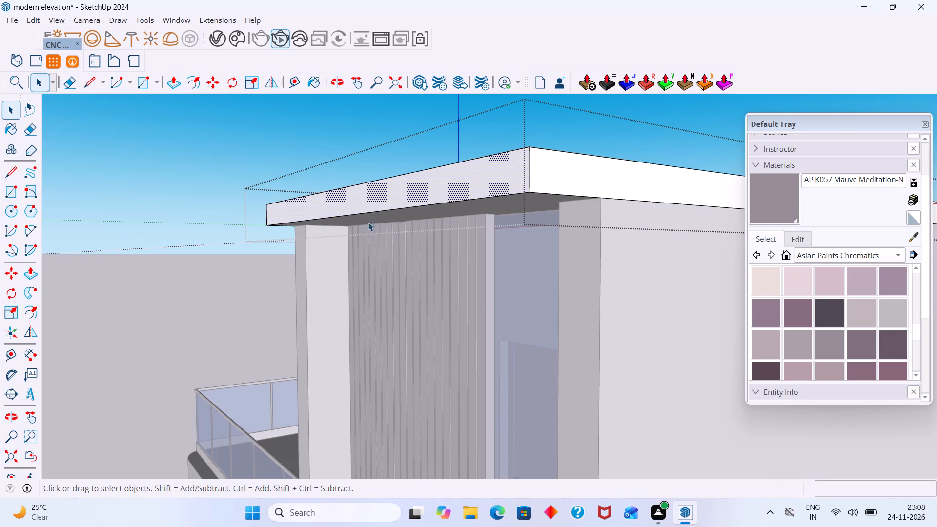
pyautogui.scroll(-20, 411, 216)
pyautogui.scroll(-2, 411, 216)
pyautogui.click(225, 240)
# Push/Pull the front face of the tower's roof slab flush with the front of the column beside the slats, and exit the group.
pyautogui.moveTo(298, 216); pyautogui.dragTo(316, 222, button='middle')
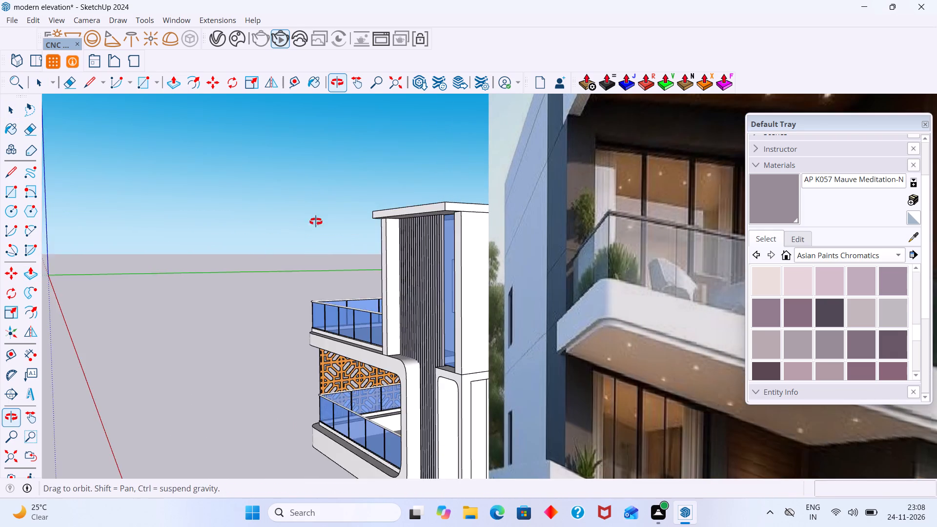
pyautogui.moveTo(316, 222); pyautogui.dragTo(645, 266, button='middle')
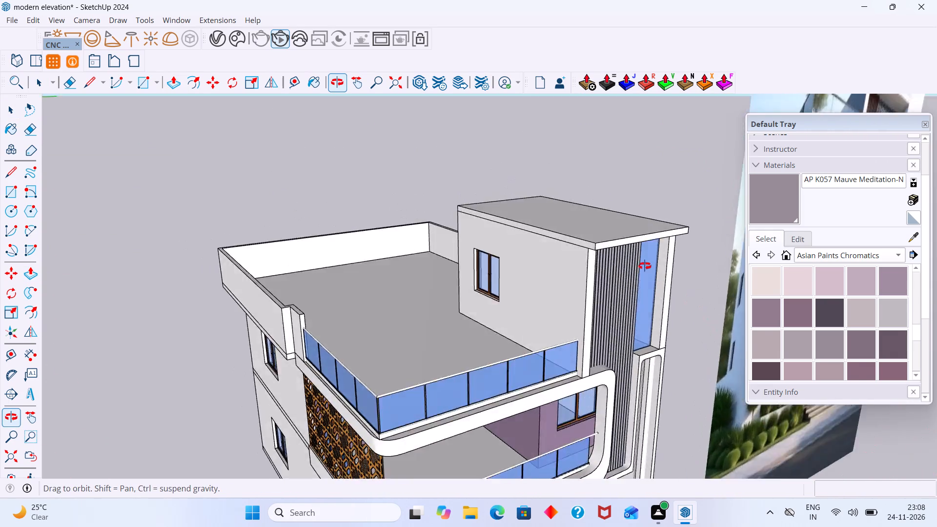
pyautogui.moveTo(645, 266); pyautogui.dragTo(598, 258, button='middle')
pyautogui.scroll(-17, 597, 257)
pyautogui.scroll(6, 666, 223)
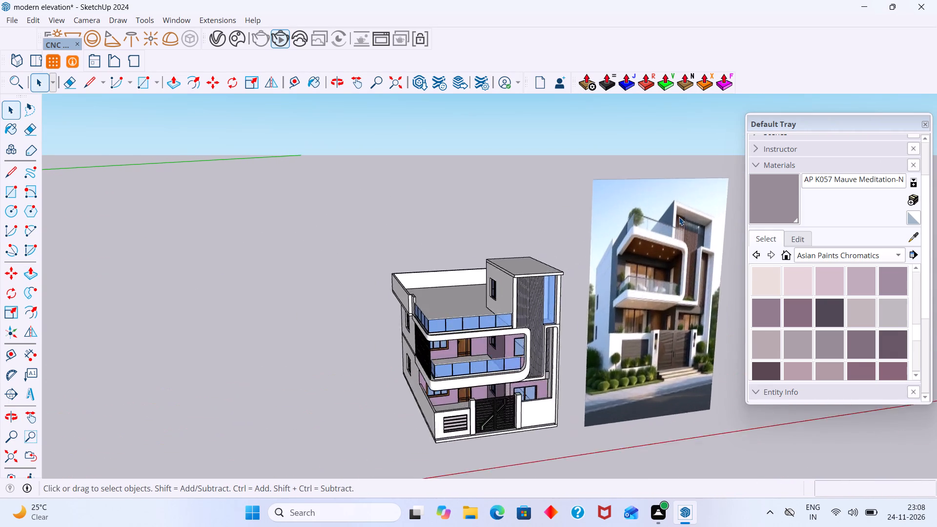
pyautogui.scroll(6, 679, 217)
pyautogui.moveTo(432, 304); pyautogui.dragTo(343, 281, button='middle')
pyautogui.scroll(1, 432, 304)
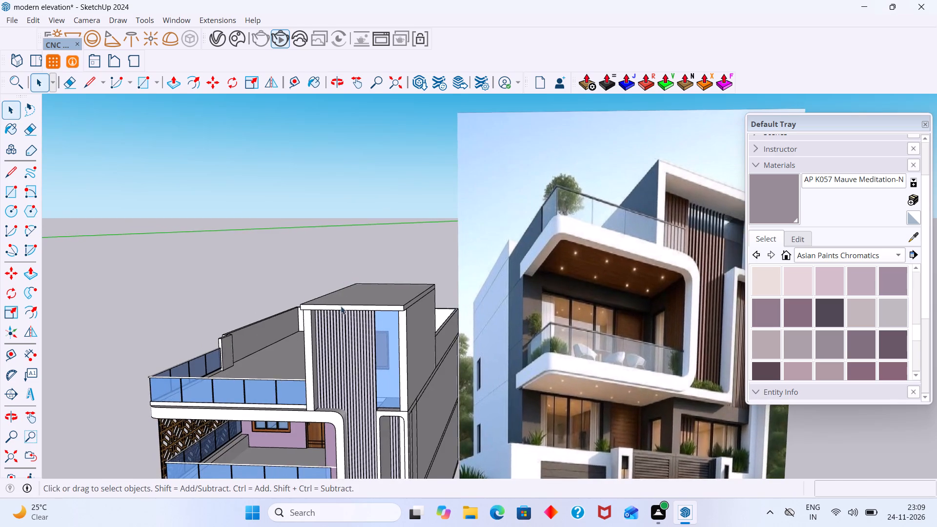
pyautogui.scroll(2, 337, 308)
pyautogui.moveTo(292, 319); pyautogui.dragTo(434, 321, button='middle')
pyautogui.scroll(11, 457, 322)
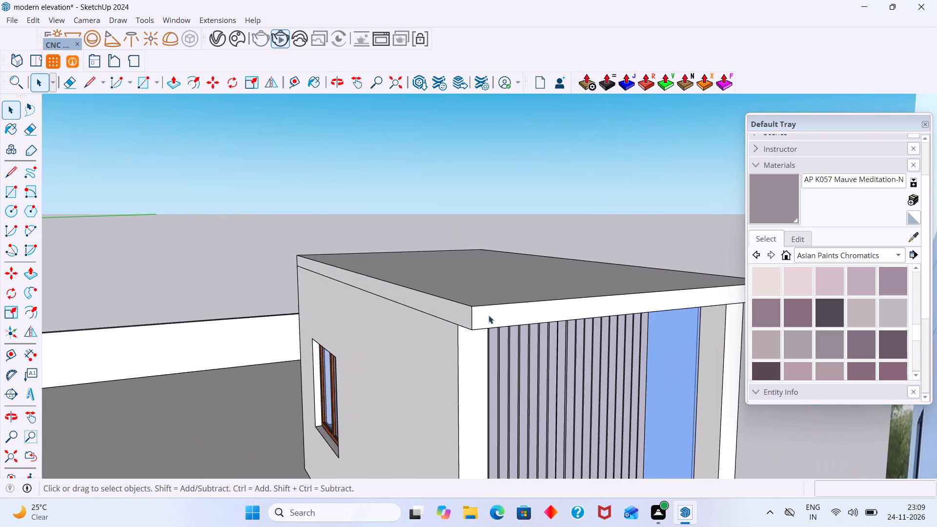
pyautogui.click(489, 315)
pyautogui.doubleClick(489, 315)
pyautogui.click(488, 316)
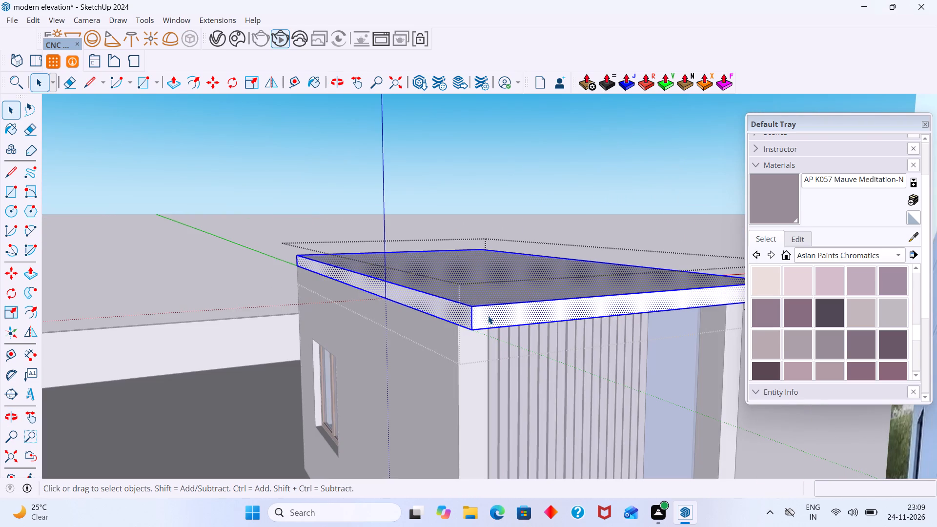
pyautogui.click(488, 316)
pyautogui.press('p')
pyautogui.click(488, 316)
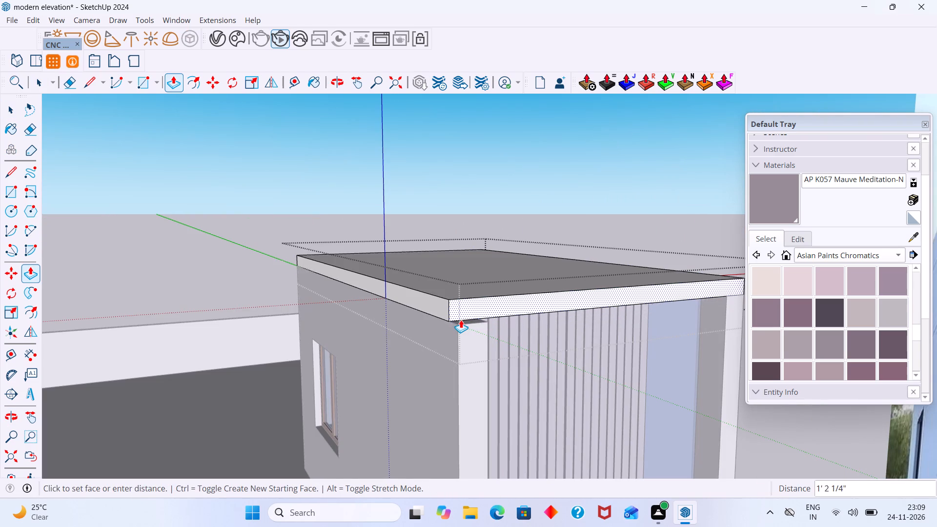
pyautogui.click(461, 322)
pyautogui.press('space')
pyautogui.scroll(-9, 460, 322)
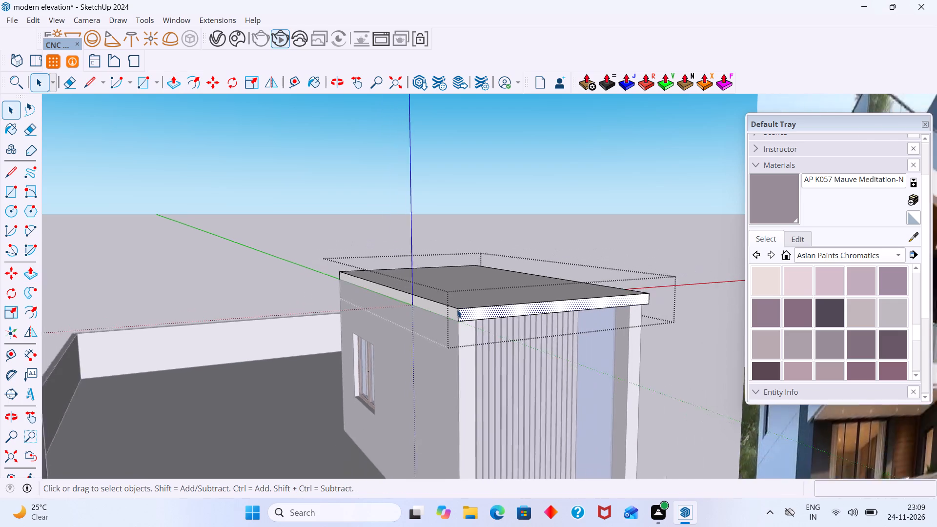
pyautogui.scroll(-3, 457, 309)
pyautogui.click(644, 209)
# Examine the tower's roof slab edges from below, the side and above, and compare the whole elevation with the reference image.
pyautogui.scroll(8, 611, 292)
pyautogui.moveTo(611, 324); pyautogui.dragTo(569, 276, button='middle')
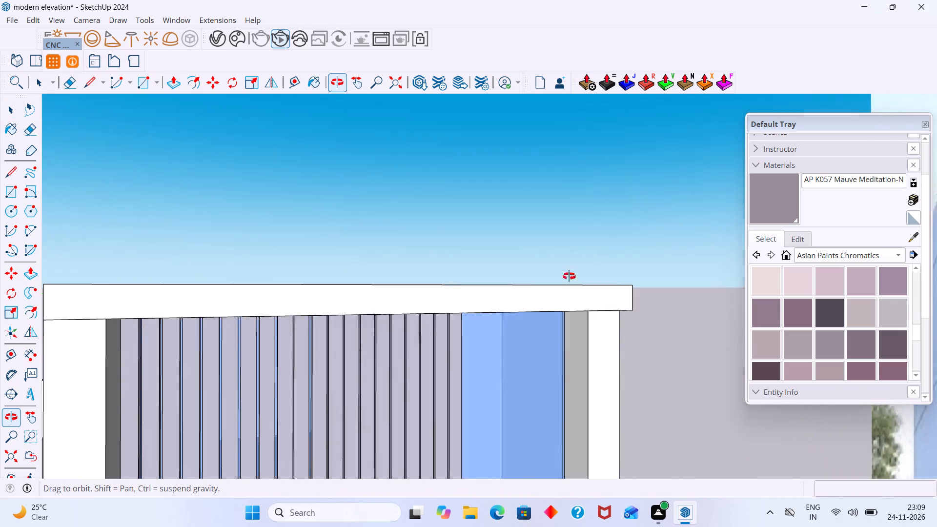
pyautogui.moveTo(569, 276); pyautogui.dragTo(560, 227, button='middle')
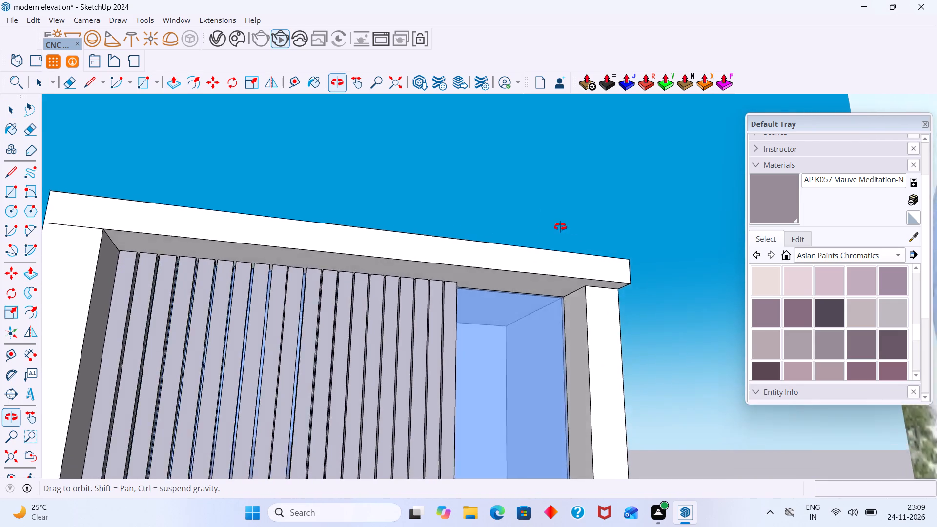
pyautogui.moveTo(560, 227); pyautogui.dragTo(300, 259, button='middle')
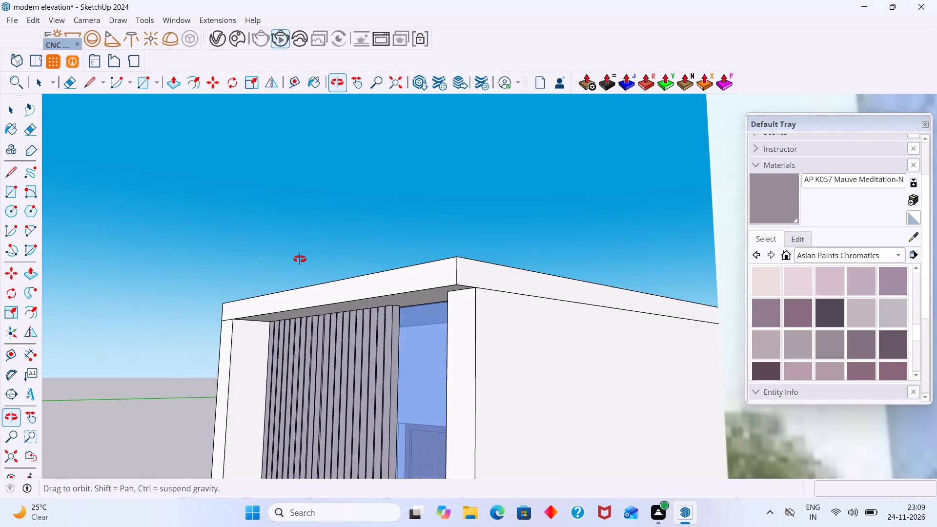
pyautogui.moveTo(300, 259); pyautogui.dragTo(420, 314, button='middle')
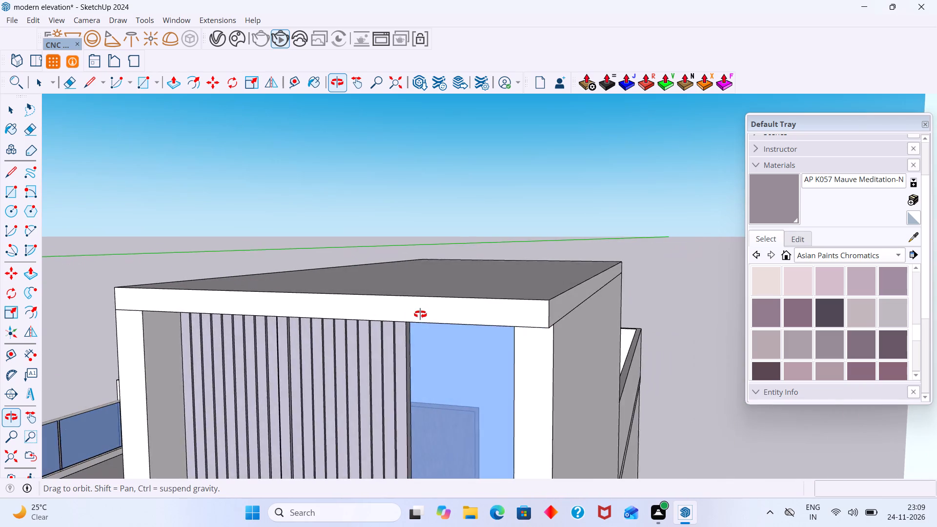
pyautogui.moveTo(420, 314); pyautogui.dragTo(423, 314, button='middle')
pyautogui.scroll(-20, 422, 311)
pyautogui.scroll(-2, 422, 311)
pyautogui.moveTo(420, 308); pyautogui.dragTo(528, 310, button='middle')
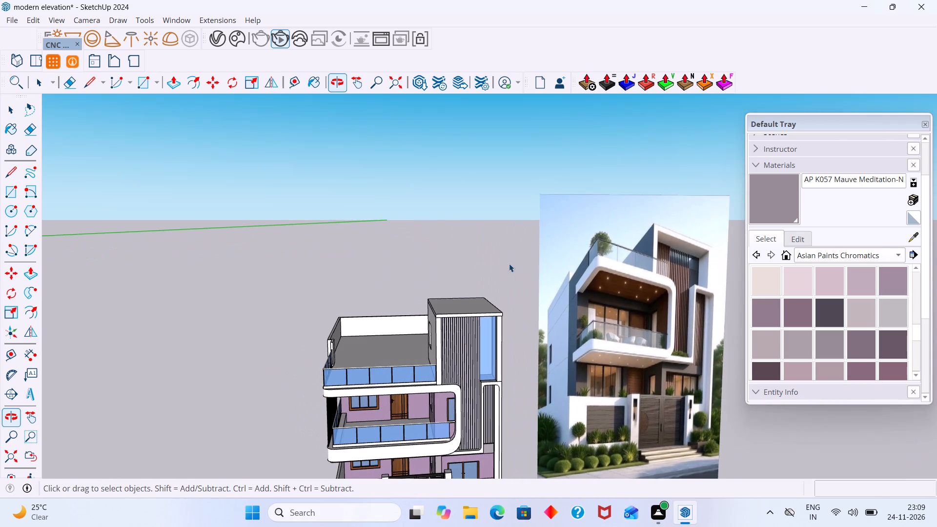
pyautogui.click(505, 252)
pyautogui.scroll(3, 491, 296)
pyautogui.scroll(-8, 491, 298)
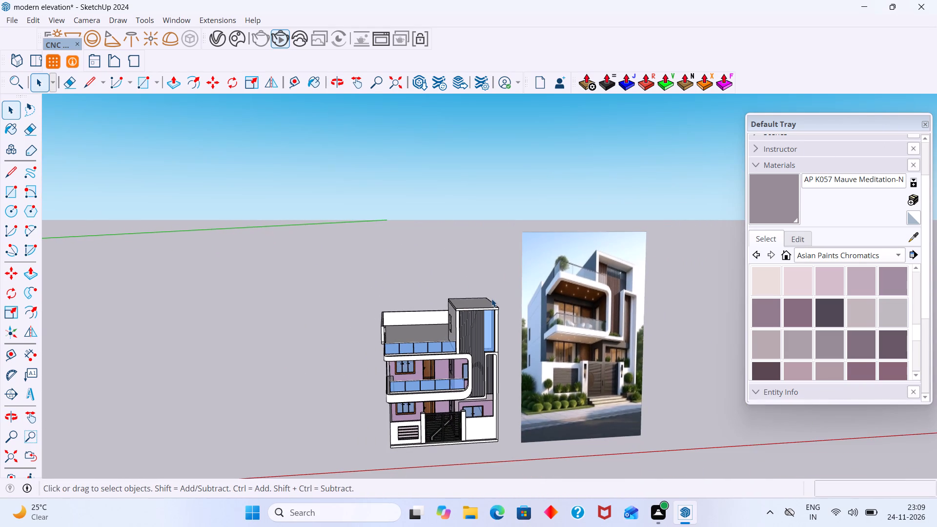
pyautogui.rightClick(491, 299)
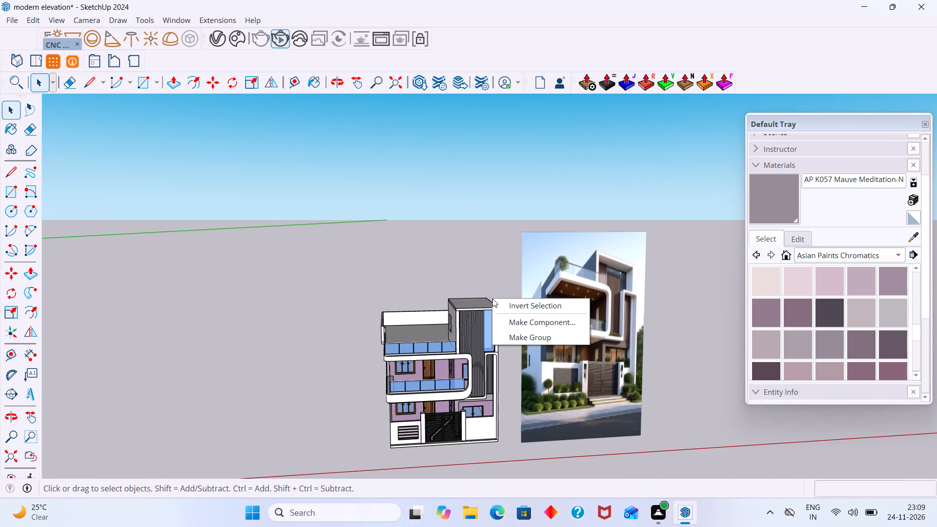
pyautogui.click(508, 461)
pyautogui.scroll(2, 491, 407)
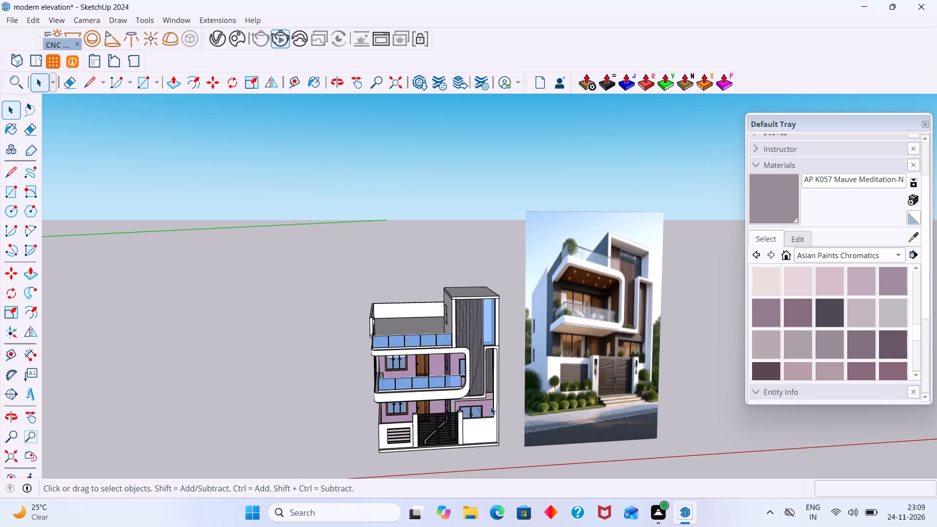
pyautogui.scroll(-3, 490, 406)
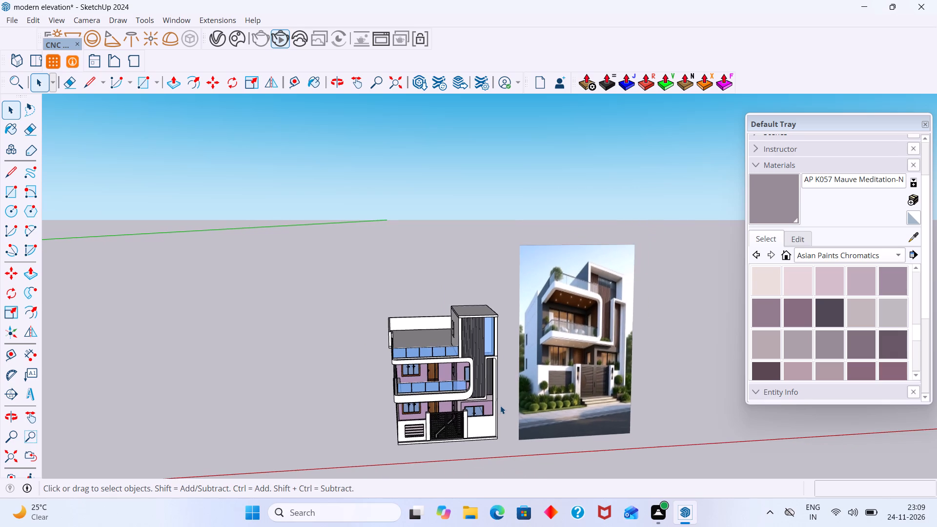
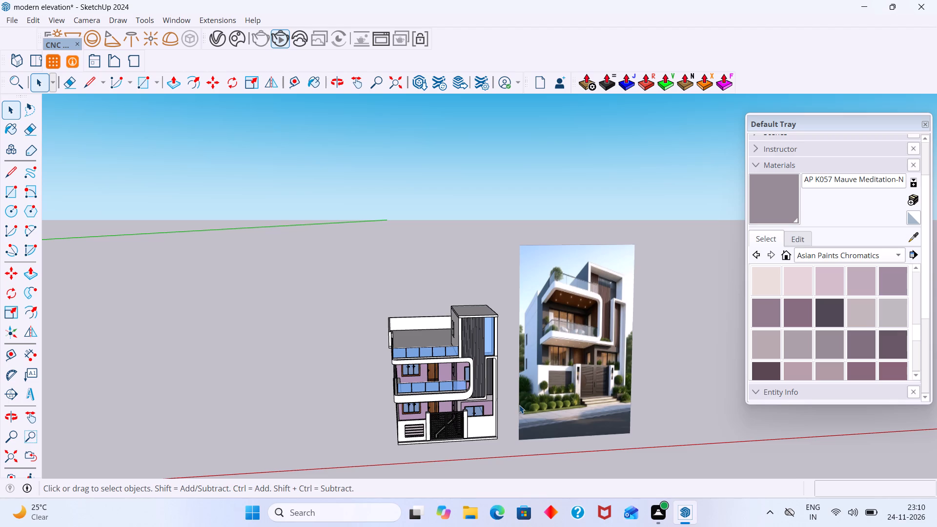
# Compare the whole elevation with the reference image from the front, from below and from slightly above.
pyautogui.click(519, 405)
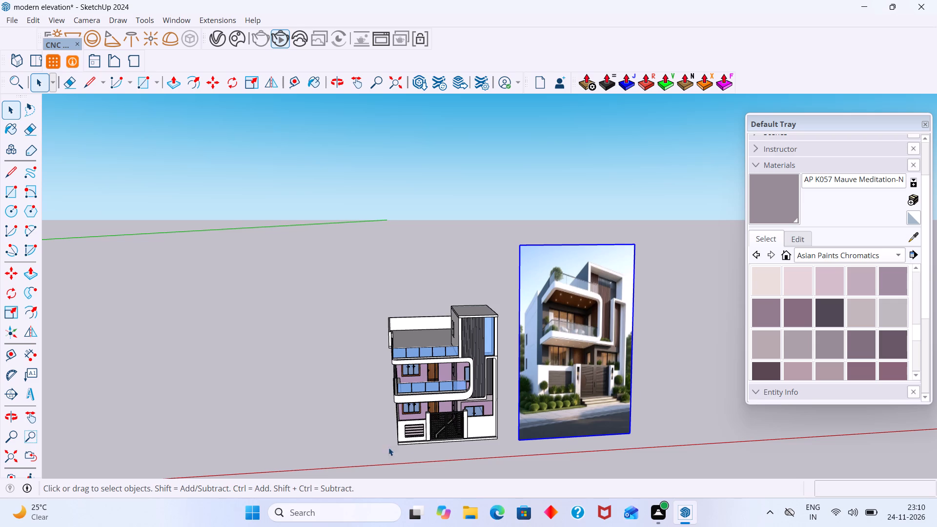
pyautogui.scroll(-4, 472, 394)
pyautogui.click(396, 293)
pyautogui.moveTo(462, 374); pyautogui.dragTo(448, 298, button='middle')
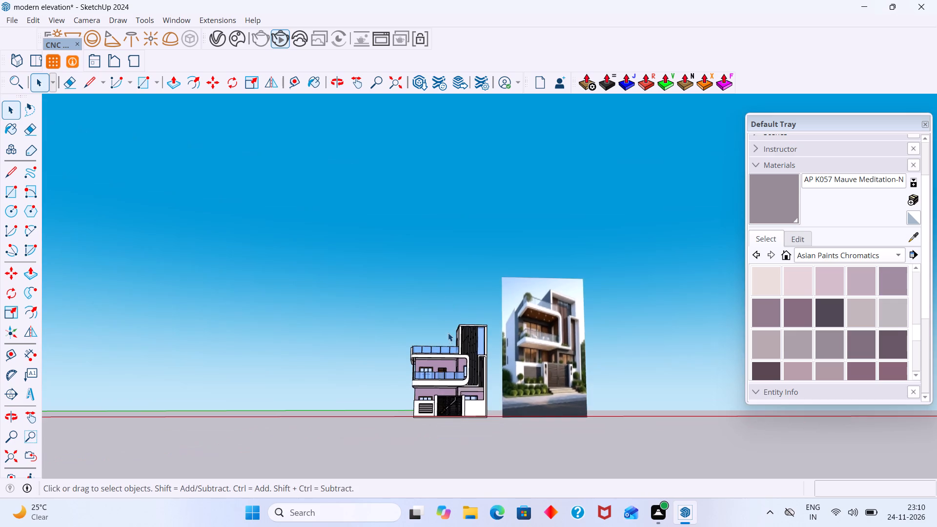
pyautogui.scroll(2, 448, 336)
pyautogui.keyDown('shift'); pyautogui.moveTo(445, 365); pyautogui.dragTo(430, 324, button='middle'); pyautogui.keyUp('shift')
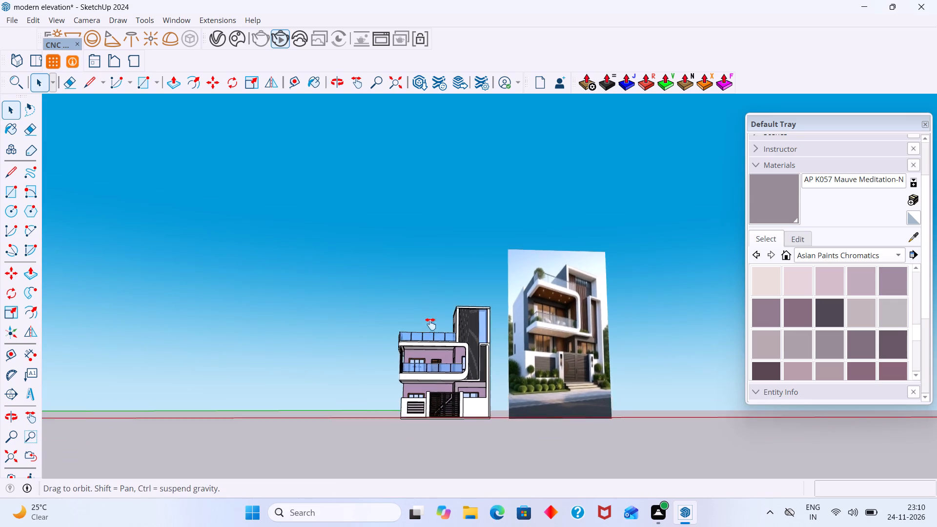
pyautogui.keyDown('shift'); pyautogui.moveTo(430, 324); pyautogui.dragTo(414, 262, button='middle'); pyautogui.keyUp('shift')
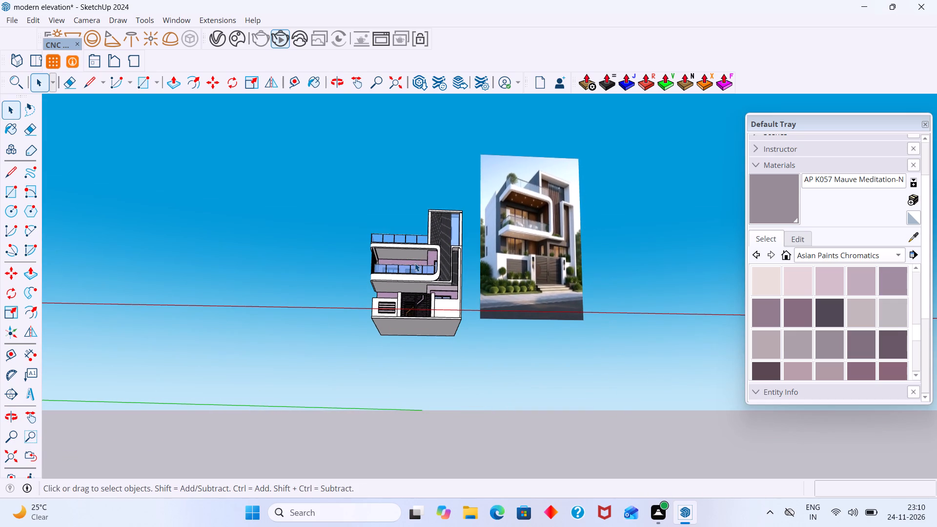
pyautogui.scroll(-4, 404, 291)
pyautogui.moveTo(410, 310); pyautogui.dragTo(423, 383, button='middle')
pyautogui.scroll(3, 434, 336)
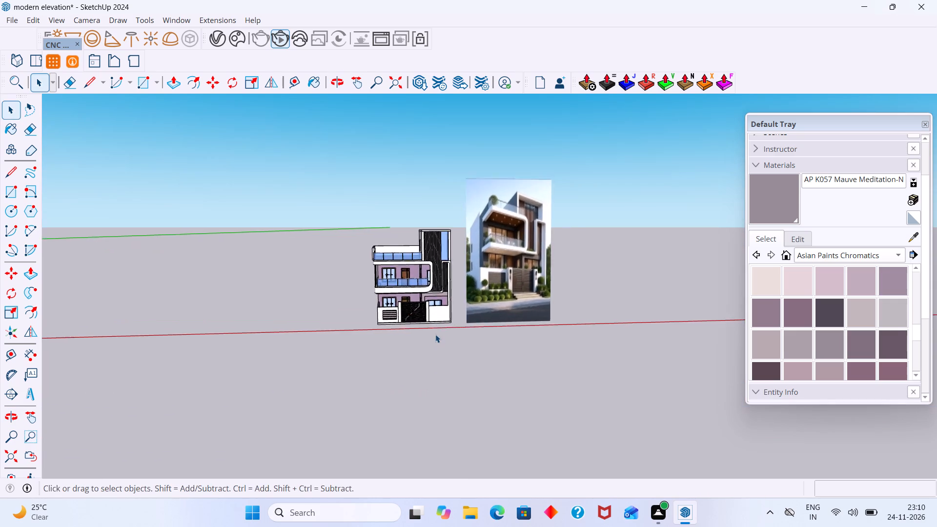
pyautogui.scroll(2, 435, 334)
pyautogui.moveTo(438, 333); pyautogui.dragTo(463, 349, button='middle')
pyautogui.scroll(3, 428, 312)
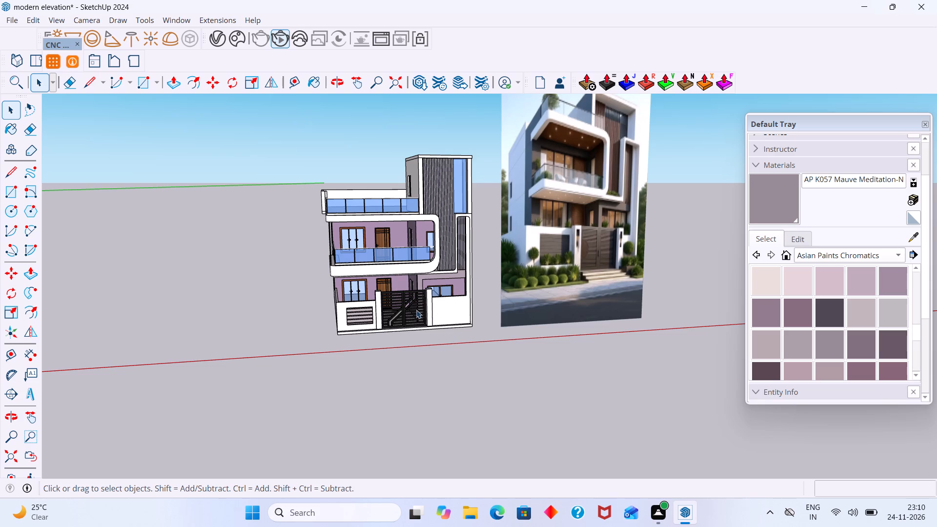
pyautogui.scroll(5, 396, 311)
pyautogui.scroll(-3, 363, 308)
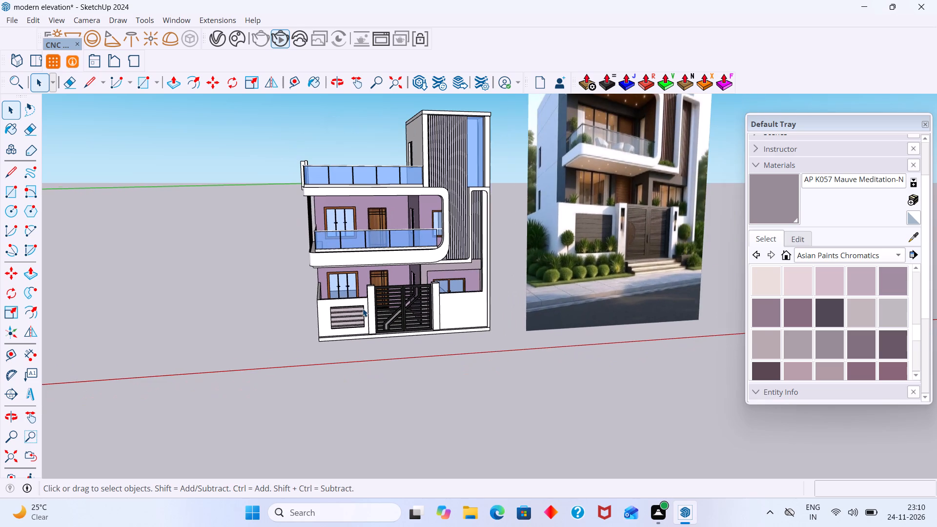
pyautogui.scroll(1, 334, 282)
pyautogui.moveTo(333, 281); pyautogui.dragTo(356, 269, button='middle')
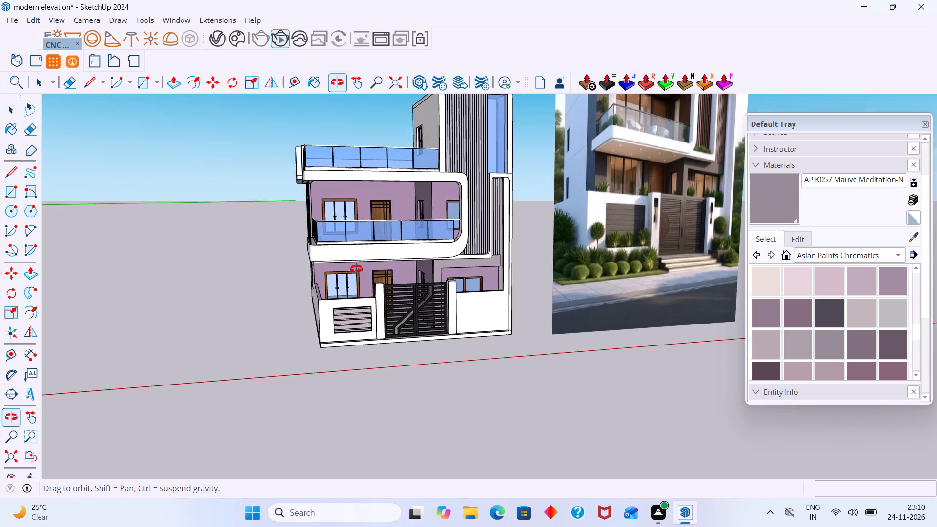
pyautogui.moveTo(356, 269); pyautogui.dragTo(358, 269, button='middle')
pyautogui.scroll(-5, 358, 269)
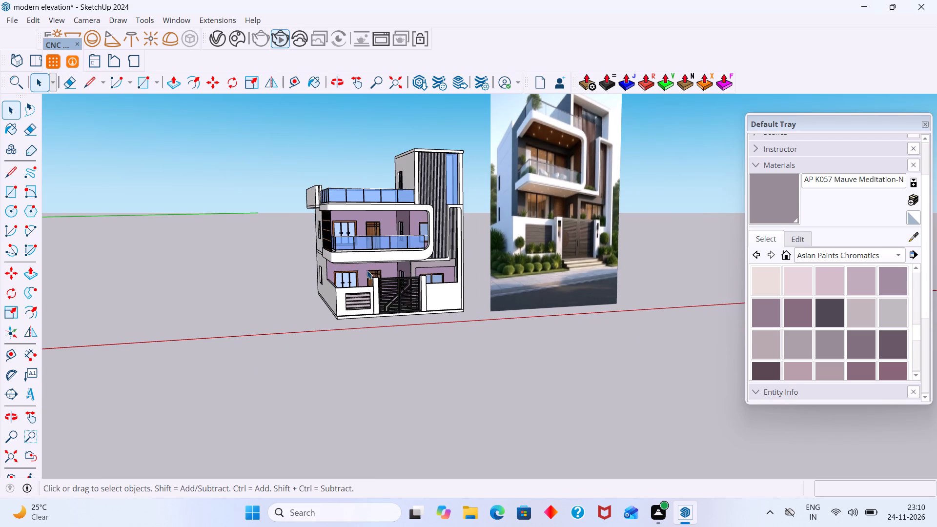
pyautogui.keyDown('shift'); pyautogui.moveTo(366, 273); pyautogui.dragTo(351, 311, button='middle'); pyautogui.keyUp('shift')
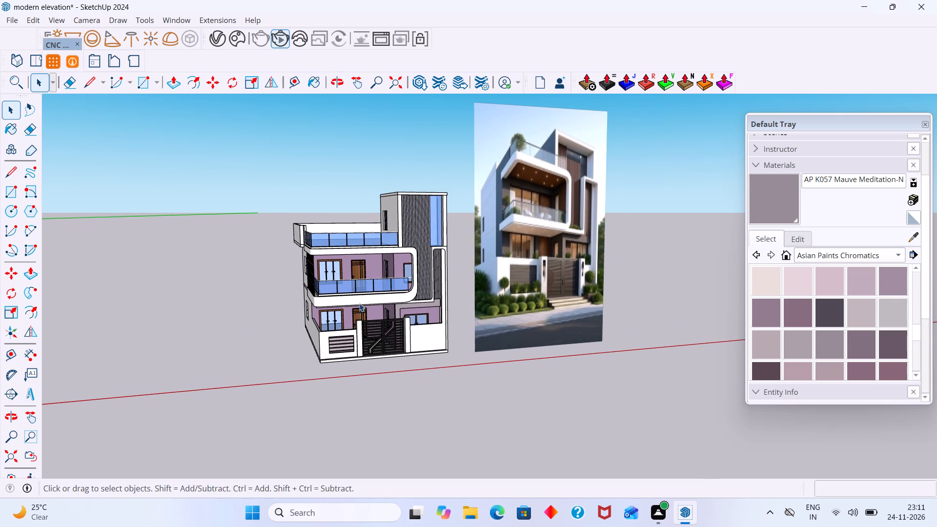
# Examine the patterned screen on the side of the upper balcony and the wall, window and door behind it.
pyautogui.middleClick(325, 227)
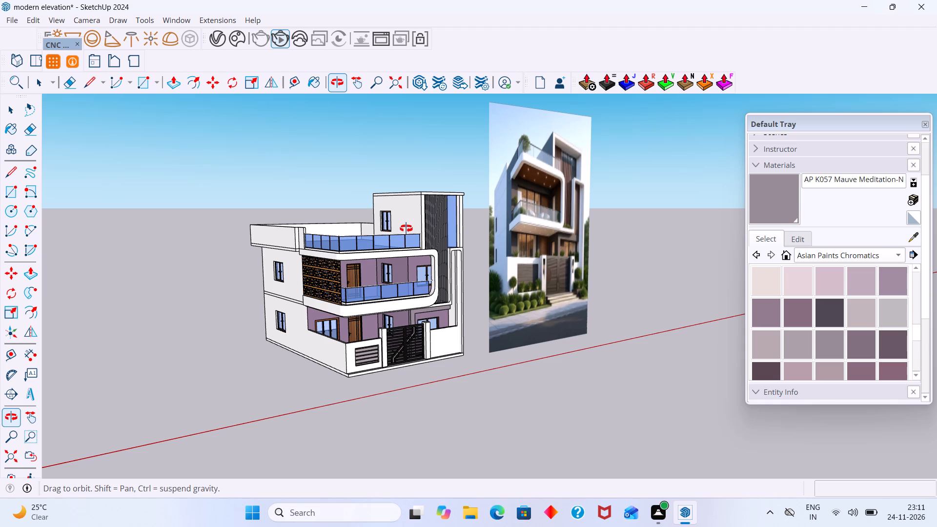
pyautogui.scroll(10, 345, 282)
pyautogui.scroll(-1, 336, 267)
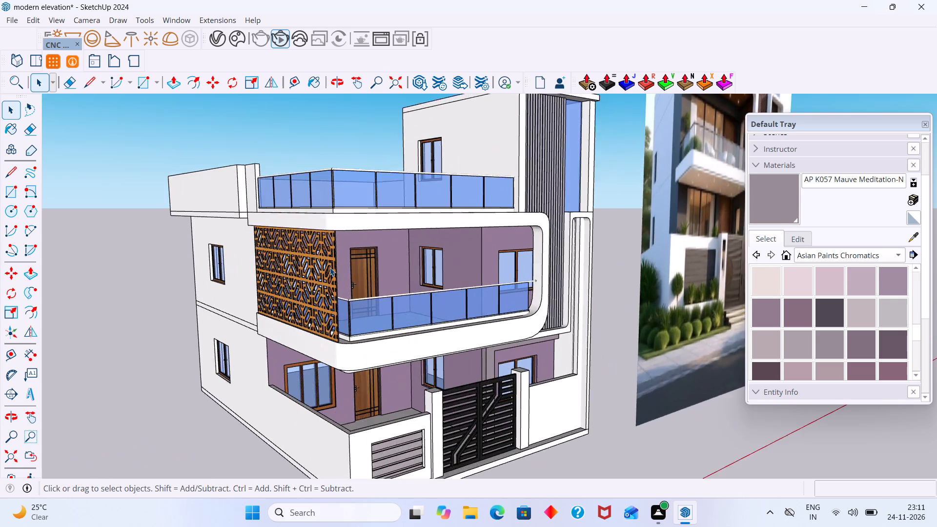
pyautogui.scroll(3, 330, 267)
pyautogui.scroll(-1, 322, 265)
pyautogui.scroll(6, 313, 264)
pyautogui.scroll(-13, 312, 262)
pyautogui.scroll(20, 310, 263)
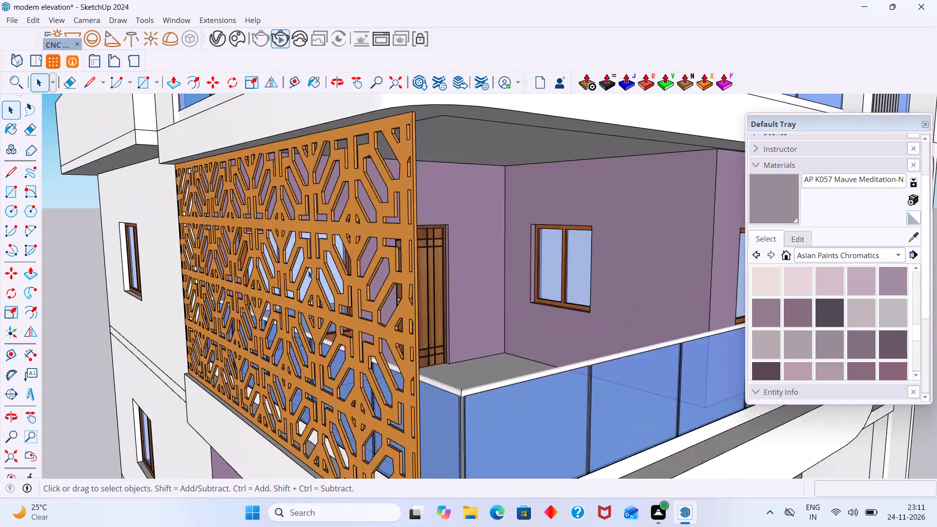
pyautogui.scroll(9, 308, 270)
pyautogui.moveTo(308, 277); pyautogui.dragTo(333, 282, button='middle')
pyautogui.scroll(1, 334, 282)
pyautogui.scroll(-20, 334, 282)
pyautogui.scroll(-1, 334, 282)
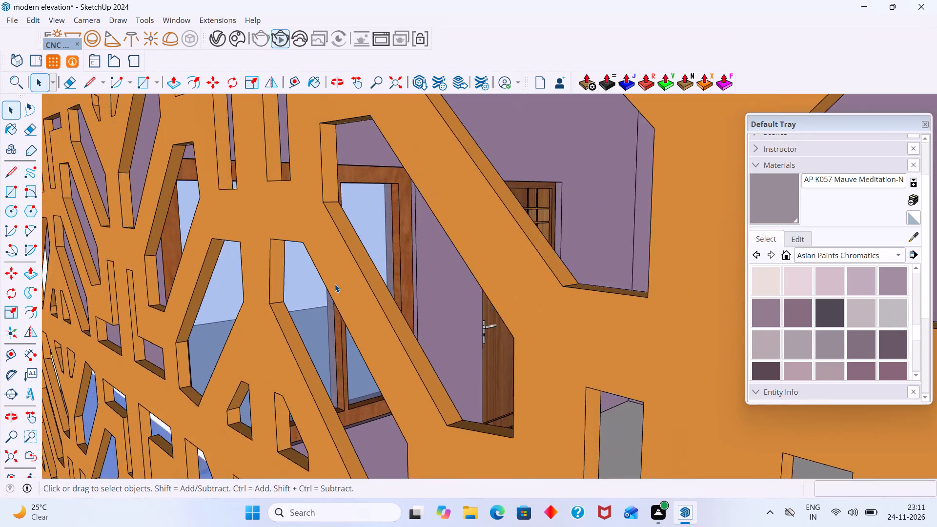
pyautogui.scroll(-20, 335, 284)
pyautogui.scroll(-10, 335, 284)
pyautogui.moveTo(335, 322); pyautogui.dragTo(413, 328, button='middle')
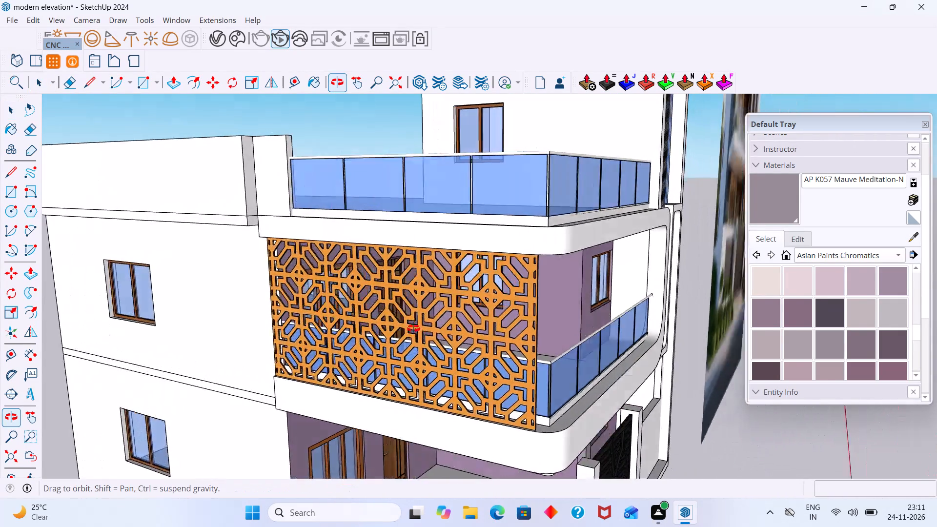
pyautogui.moveTo(413, 328); pyautogui.dragTo(510, 334, button='middle')
pyautogui.scroll(9, 476, 324)
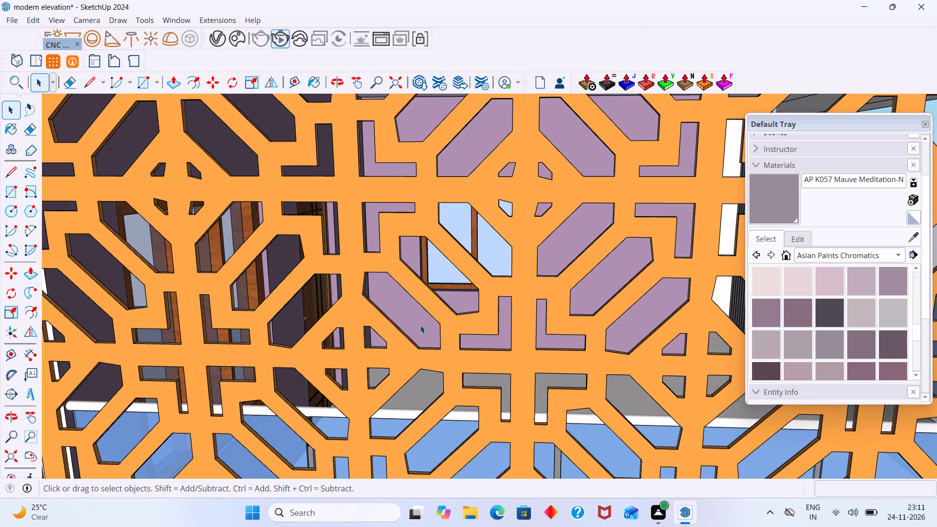
pyautogui.scroll(-20, 422, 325)
pyautogui.scroll(-18, 422, 325)
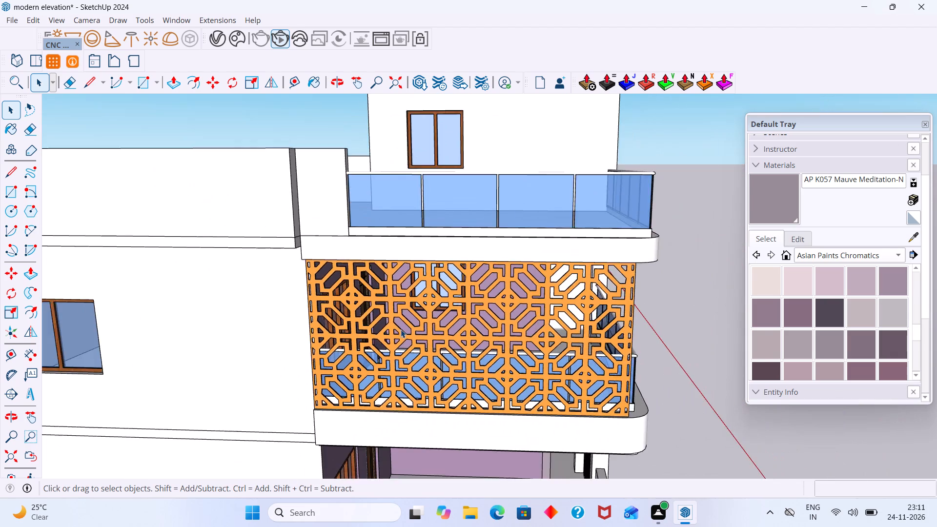
pyautogui.scroll(-20, 401, 329)
# Compare the house's side and front with the reference image.
pyautogui.moveTo(425, 329); pyautogui.dragTo(268, 305, button='middle')
pyautogui.scroll(1, 268, 305)
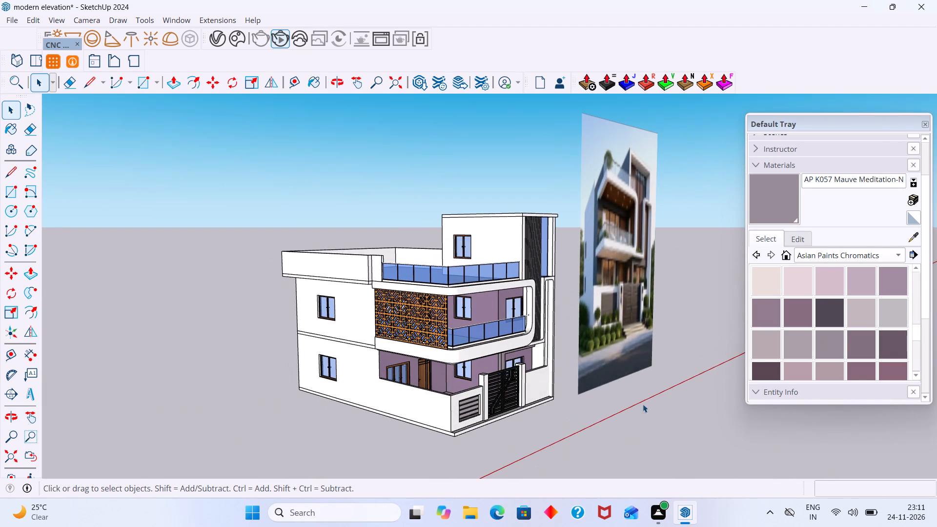
pyautogui.click(664, 409)
pyautogui.moveTo(623, 389); pyautogui.dragTo(420, 367, button='middle')
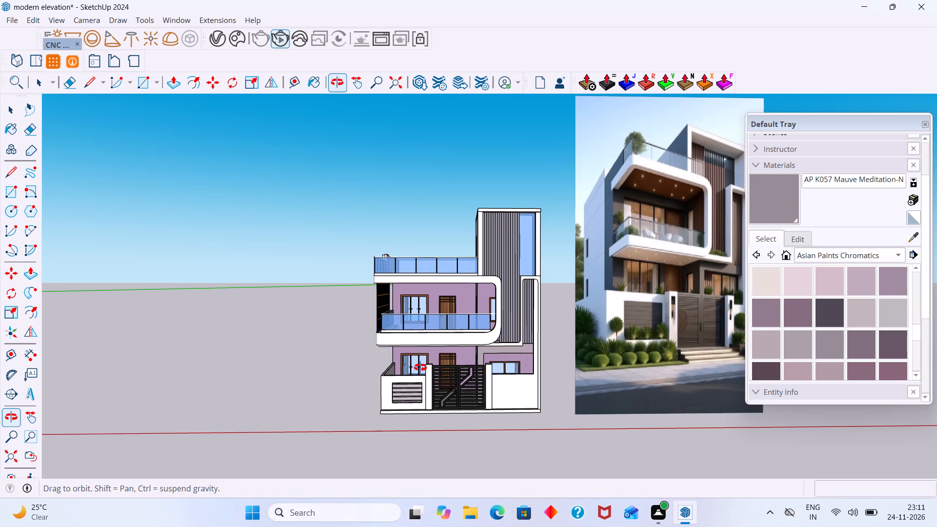
pyautogui.moveTo(420, 367); pyautogui.dragTo(428, 369, button='middle')
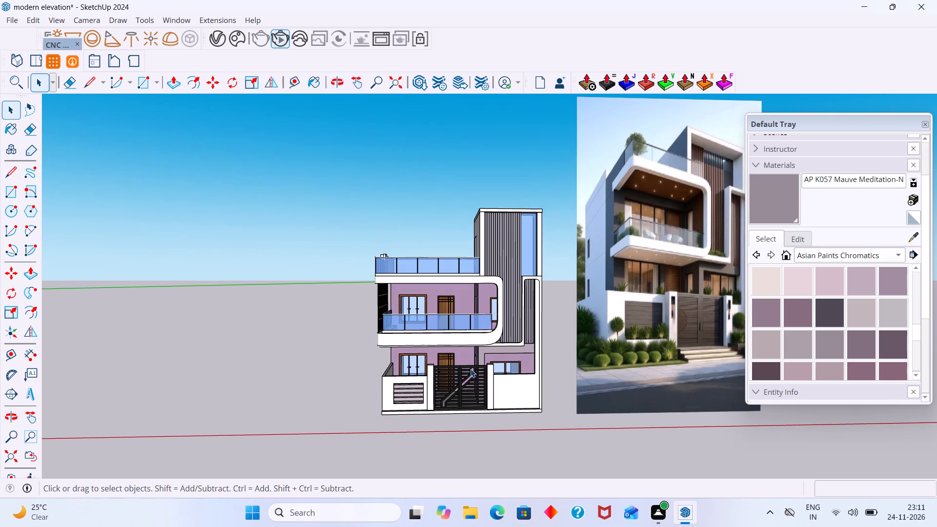
pyautogui.scroll(1, 407, 359)
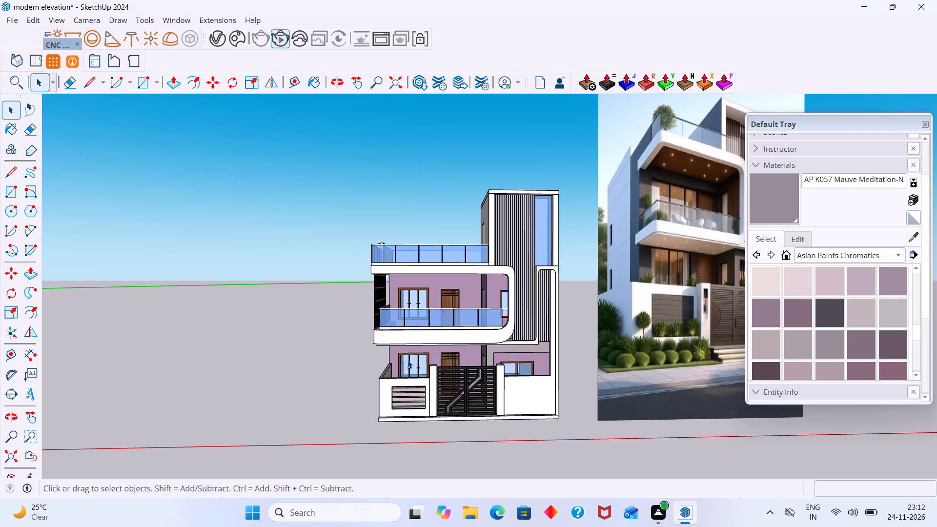
pyautogui.moveTo(462, 316); pyautogui.dragTo(462, 371, button='middle')
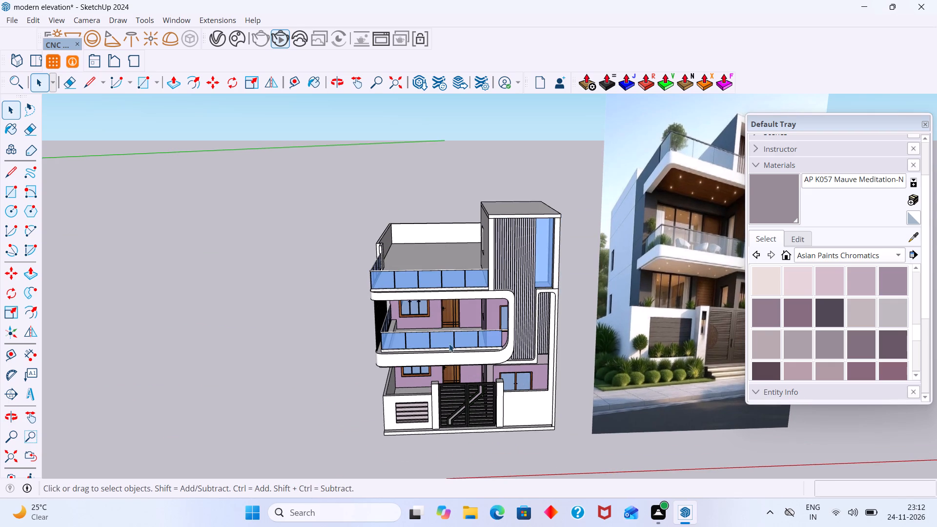
# Open the curved balcony frame group and paint its ceiling face with Asian Paints Chromatics colour 1713 AP K174 Ragi Brown-N.
pyautogui.moveTo(419, 324); pyautogui.dragTo(386, 170, button='middle')
pyautogui.scroll(10, 411, 235)
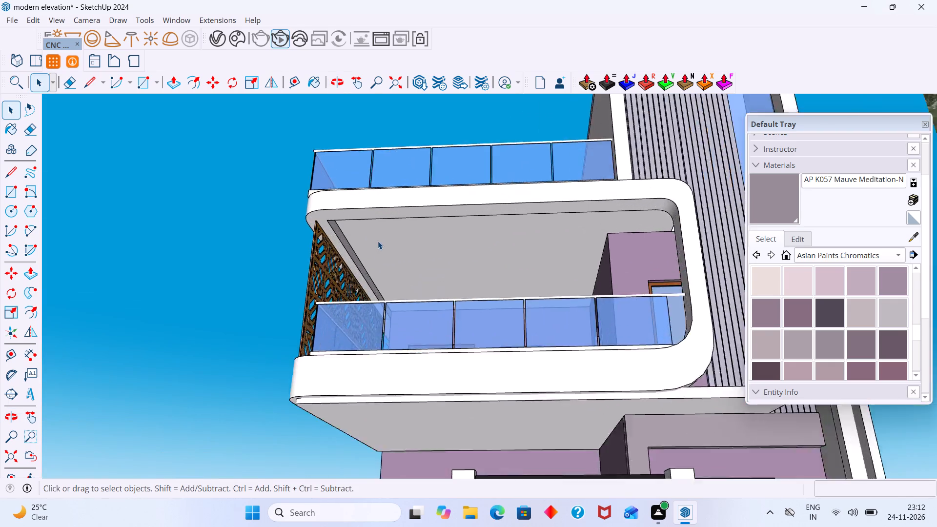
pyautogui.scroll(3, 378, 241)
pyautogui.click(370, 230)
pyautogui.doubleClick(370, 229)
pyautogui.click(382, 236)
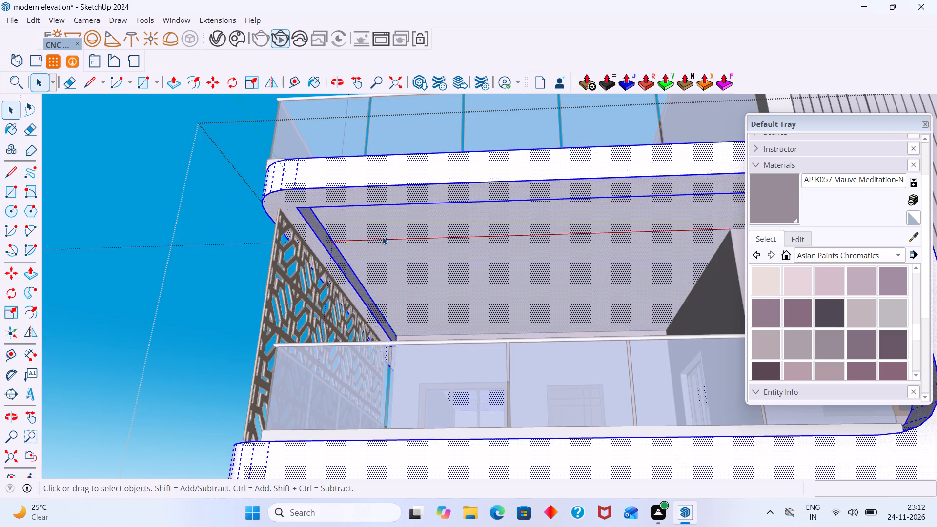
pyautogui.scroll(-14, 805, 273)
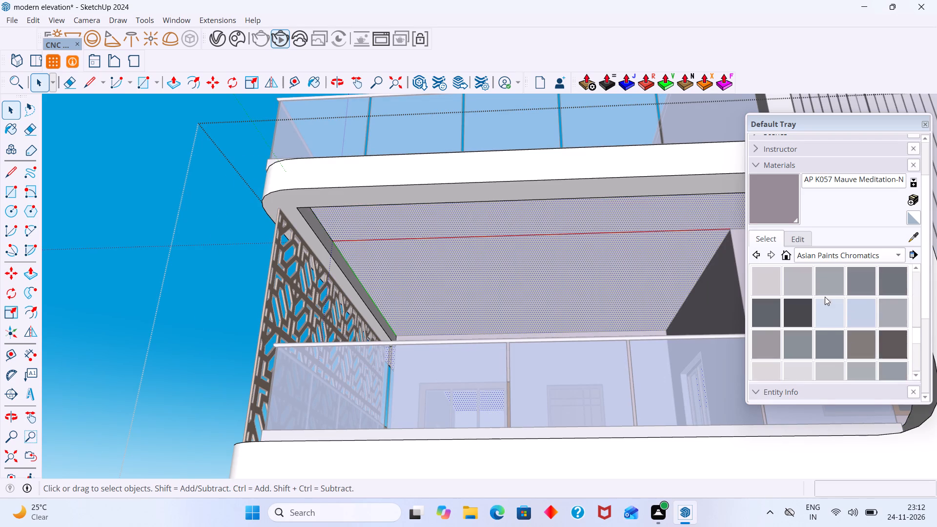
pyautogui.scroll(-20, 825, 297)
pyautogui.scroll(-5, 825, 297)
pyautogui.scroll(1, 825, 299)
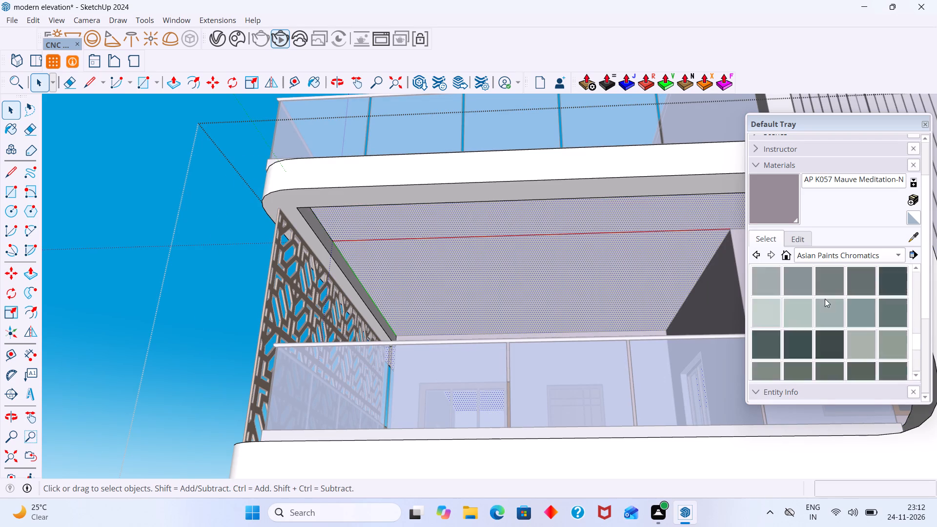
pyautogui.scroll(-20, 825, 299)
pyautogui.scroll(-15, 825, 299)
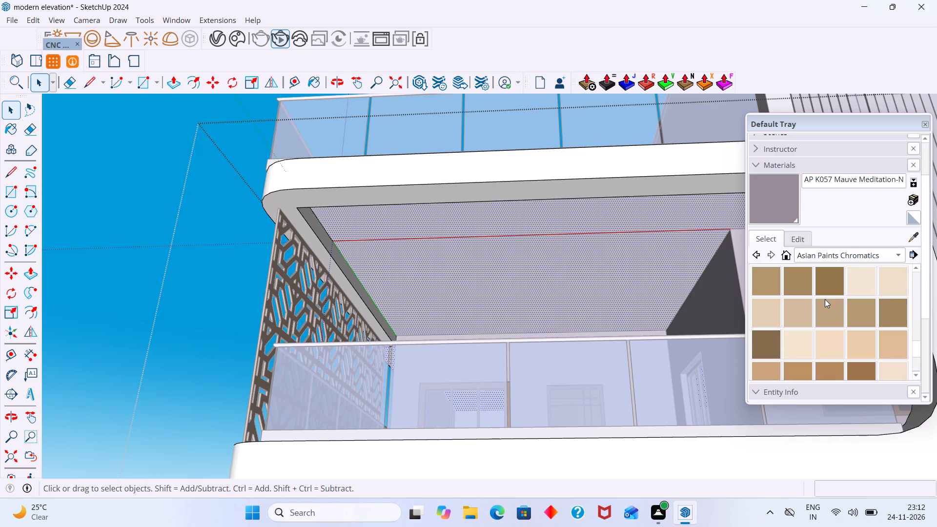
pyautogui.scroll(3, 825, 299)
pyautogui.scroll(-3, 825, 299)
pyautogui.scroll(3, 825, 297)
pyautogui.scroll(-2, 825, 297)
pyautogui.scroll(2, 825, 297)
pyautogui.click(827, 281)
pyautogui.click(551, 264)
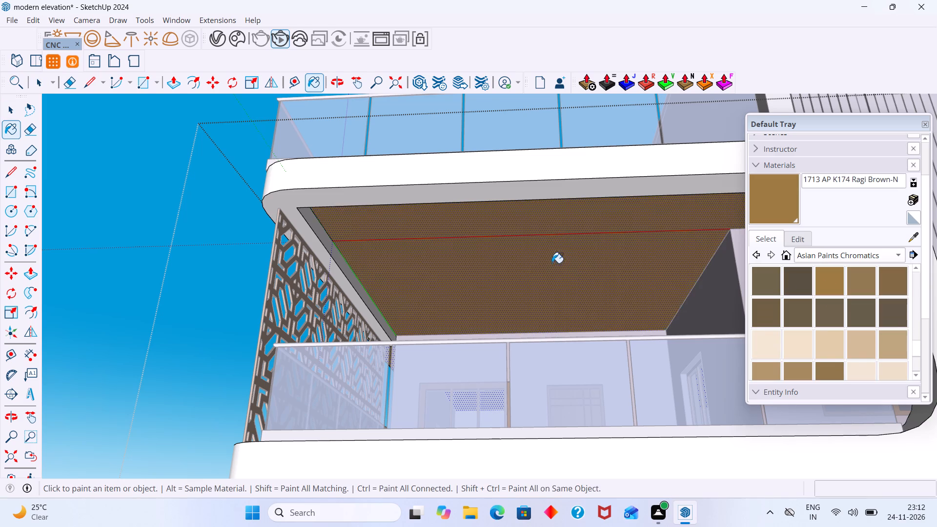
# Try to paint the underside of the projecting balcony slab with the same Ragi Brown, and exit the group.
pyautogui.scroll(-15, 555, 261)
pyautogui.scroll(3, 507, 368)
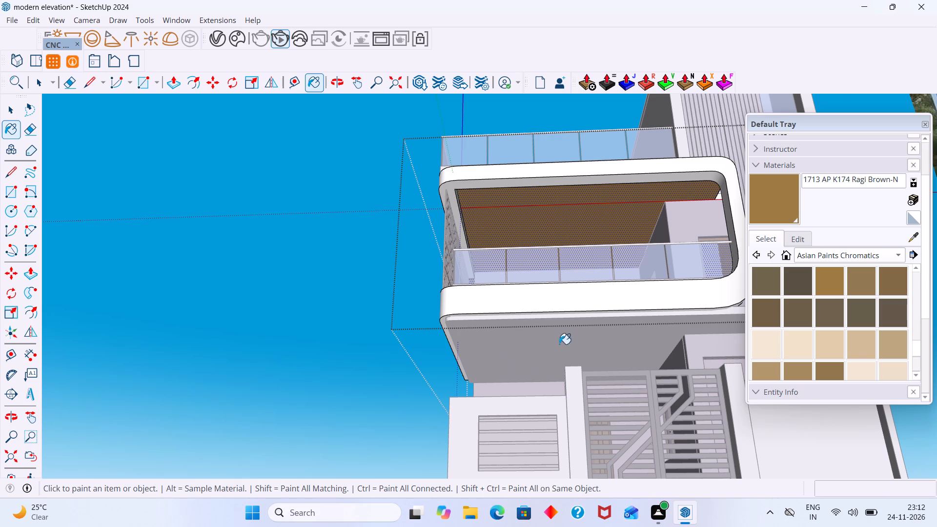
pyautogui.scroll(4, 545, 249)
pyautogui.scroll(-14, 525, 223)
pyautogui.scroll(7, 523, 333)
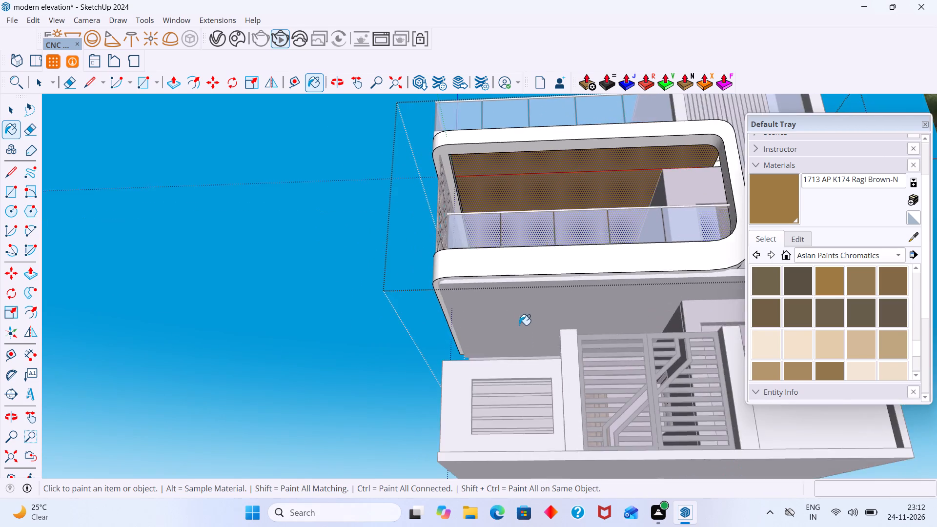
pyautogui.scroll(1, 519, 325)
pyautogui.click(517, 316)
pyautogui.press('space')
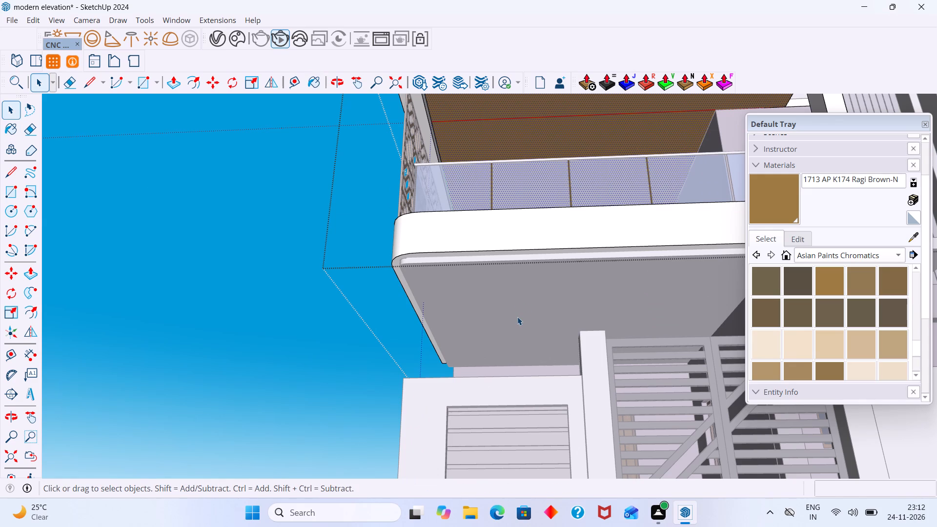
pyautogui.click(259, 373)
# Examine the underside of the balcony slab and compare the balcony ceilings with the reference image.
pyautogui.scroll(3, 538, 281)
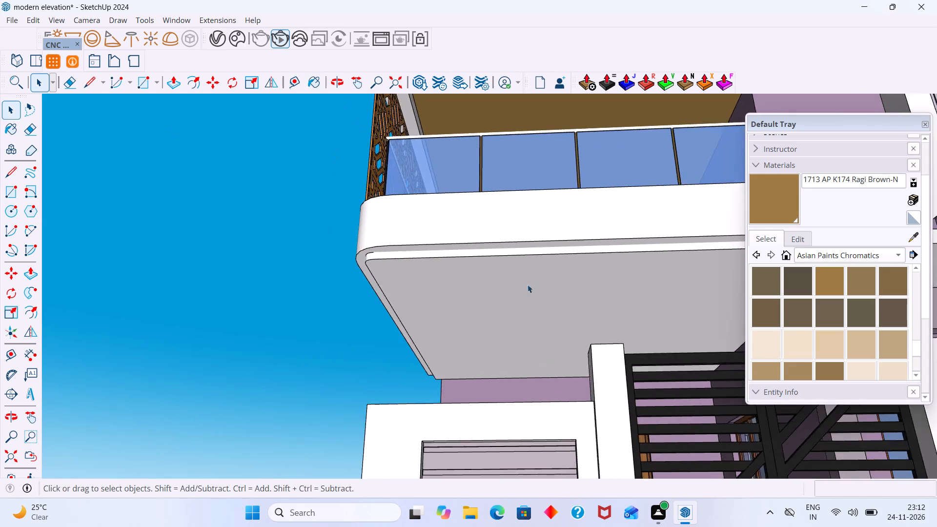
pyautogui.scroll(2, 528, 284)
pyautogui.moveTo(458, 296); pyautogui.dragTo(421, 333, button='middle')
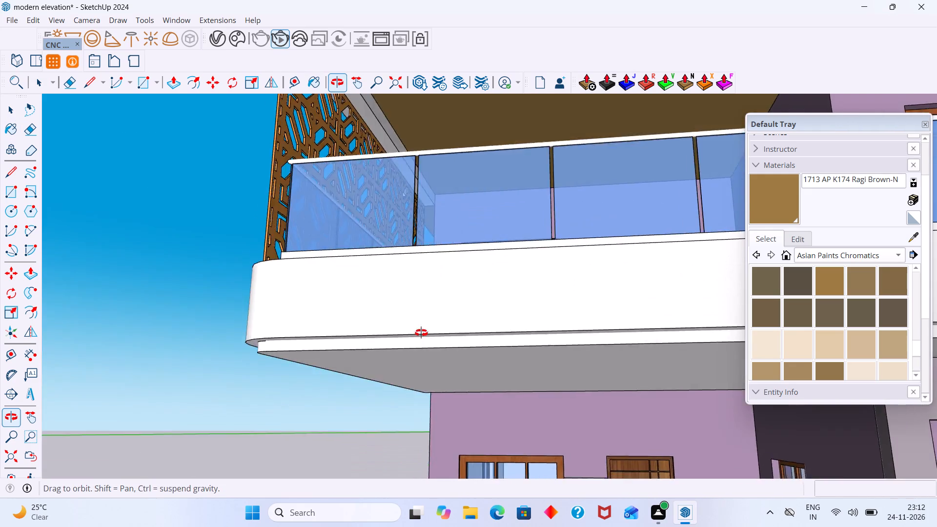
pyautogui.moveTo(421, 333); pyautogui.dragTo(408, 365, button='middle')
pyautogui.scroll(1, 408, 364)
pyautogui.scroll(-20, 408, 364)
pyautogui.scroll(-12, 408, 364)
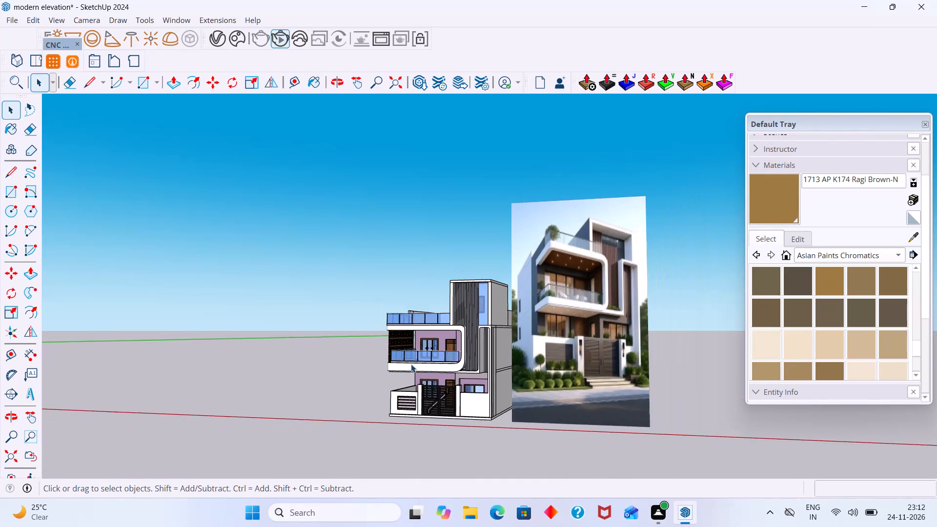
pyautogui.scroll(6, 543, 277)
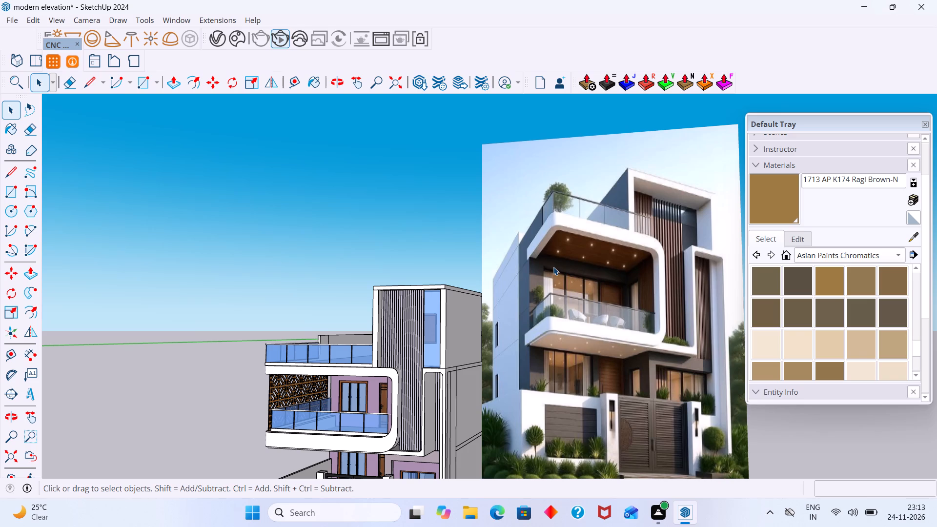
# Compare the model's front, louvred tower and curved balcony with the reference image from a few angles.
pyautogui.scroll(-5, 536, 291)
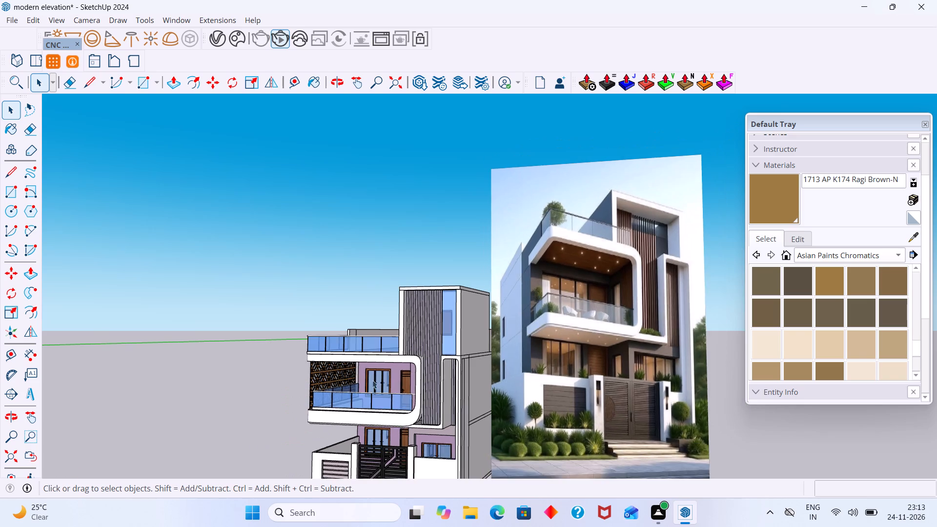
pyautogui.moveTo(317, 401); pyautogui.dragTo(335, 399, button='middle')
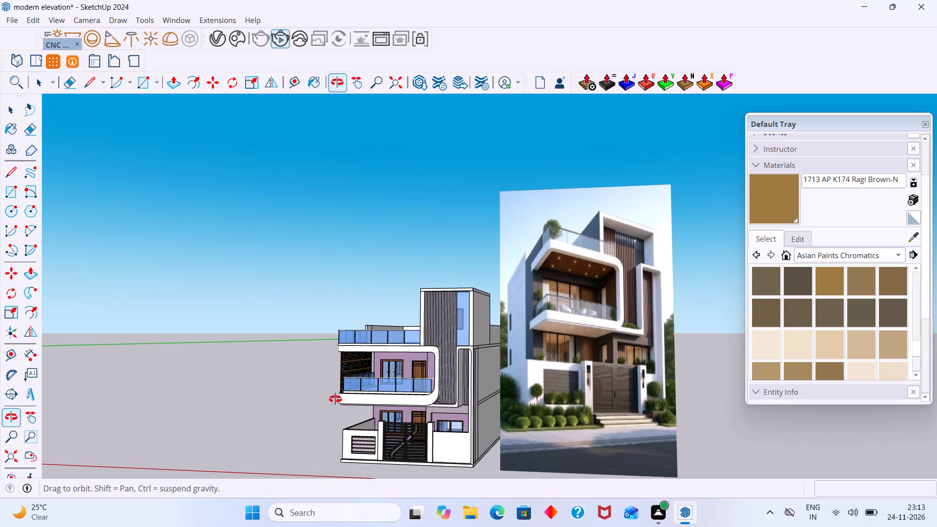
pyautogui.moveTo(335, 399); pyautogui.dragTo(294, 423, button='middle')
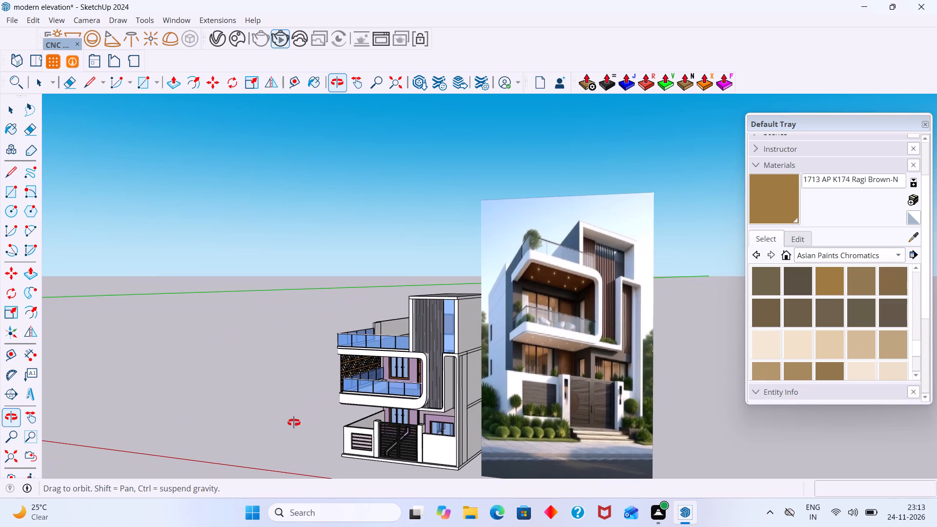
pyautogui.moveTo(294, 423); pyautogui.dragTo(294, 422, button='middle')
pyautogui.scroll(5, 430, 346)
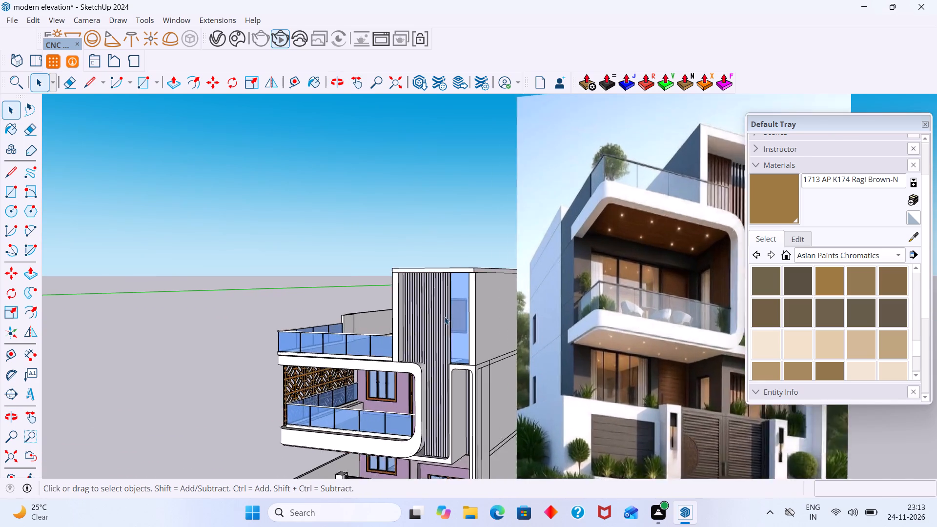
pyautogui.scroll(5, 444, 316)
pyautogui.scroll(-7, 452, 301)
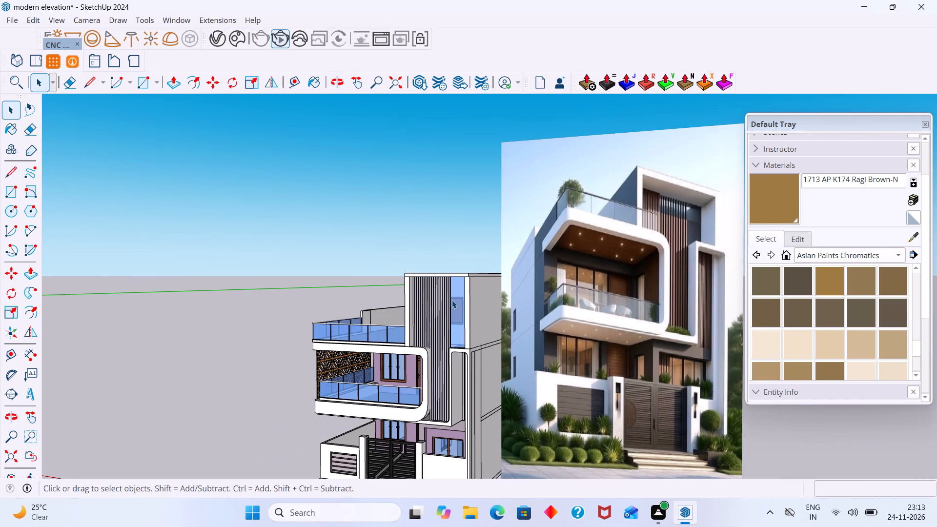
# Examine the vertical louvres, tower frame and balcony ceiling in the reference image up close.
pyautogui.moveTo(679, 232); pyautogui.dragTo(581, 240, button='middle')
pyautogui.scroll(4, 583, 235)
pyautogui.scroll(-1, 585, 231)
pyautogui.scroll(2, 577, 232)
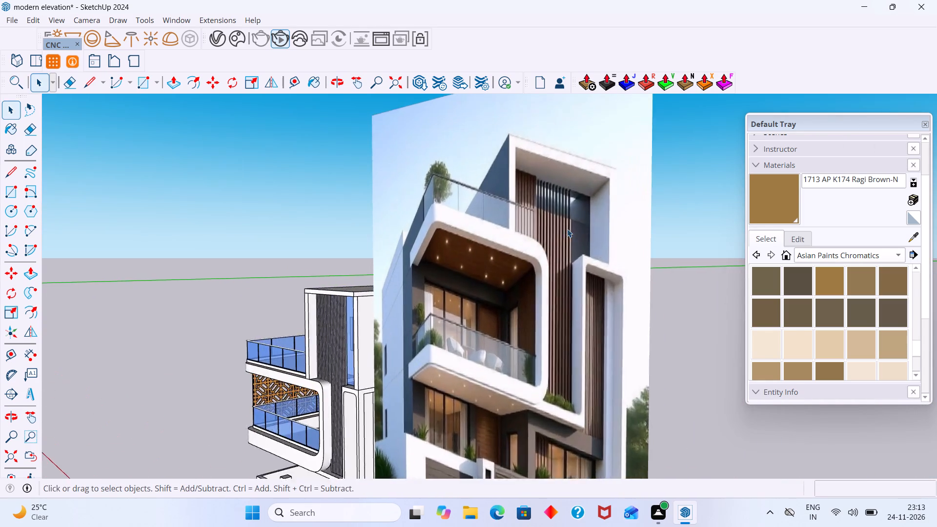
pyautogui.scroll(7, 567, 229)
pyautogui.scroll(-1, 566, 227)
pyautogui.scroll(13, 566, 227)
pyautogui.scroll(-3, 566, 225)
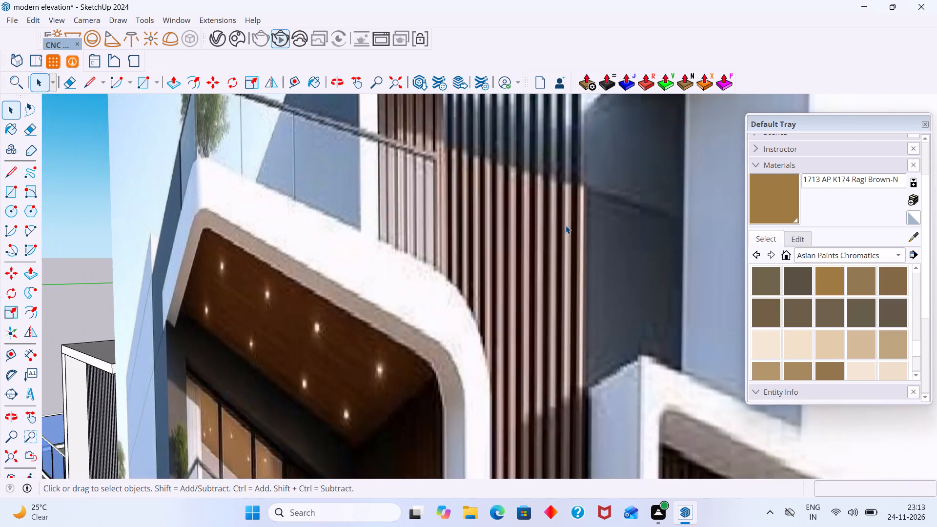
pyautogui.scroll(-8, 566, 225)
pyautogui.scroll(-3, 389, 325)
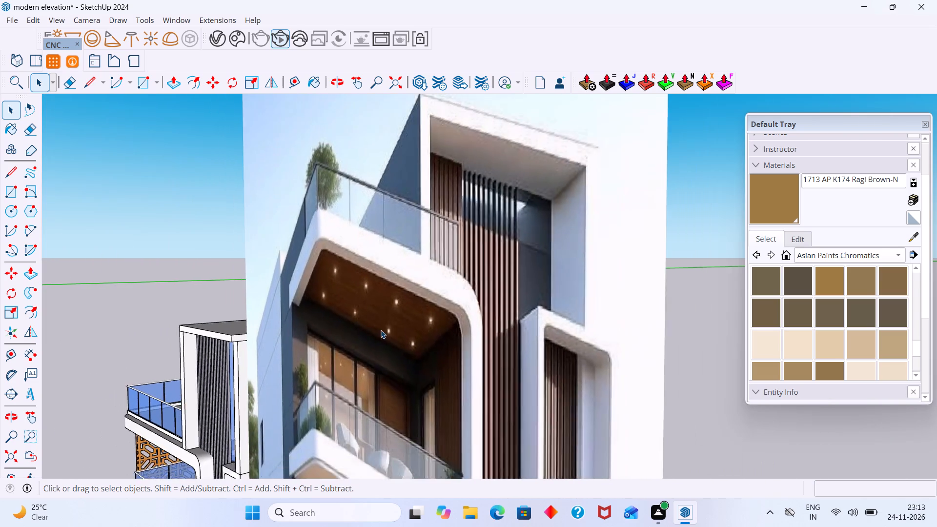
pyautogui.scroll(-7, 381, 330)
pyautogui.moveTo(260, 396); pyautogui.dragTo(354, 370, button='middle')
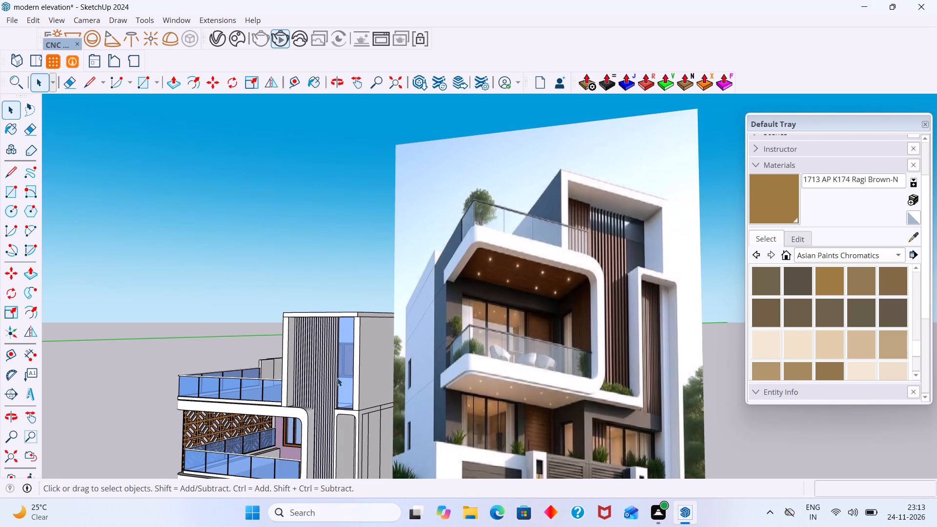
pyautogui.scroll(-7, 329, 379)
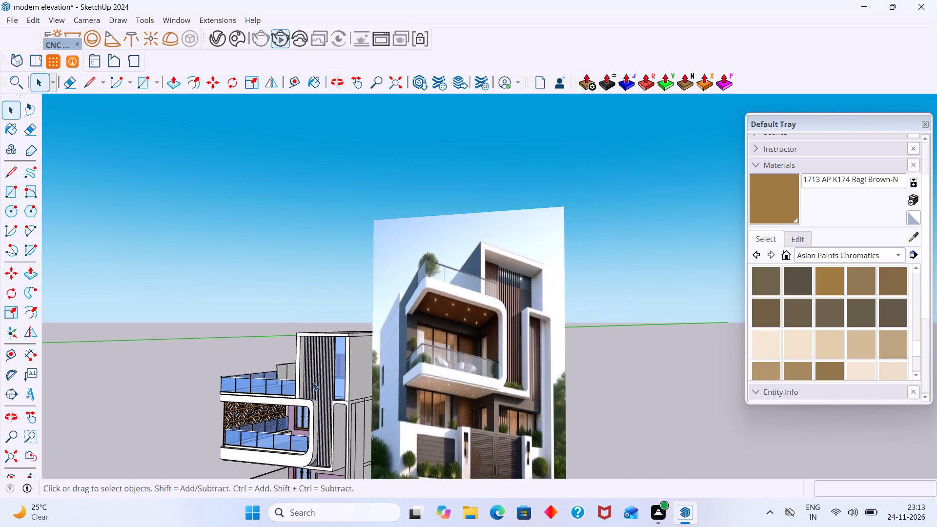
# Inspect the first-floor balcony interior and ceiling, and compare the whole front and slab underside with the reference image.
pyautogui.keyDown('shift'); pyautogui.moveTo(302, 383); pyautogui.dragTo(369, 213, button='middle'); pyautogui.keyUp('shift')
pyautogui.scroll(2, 349, 270)
pyautogui.moveTo(346, 268); pyautogui.dragTo(397, 276, button='middle')
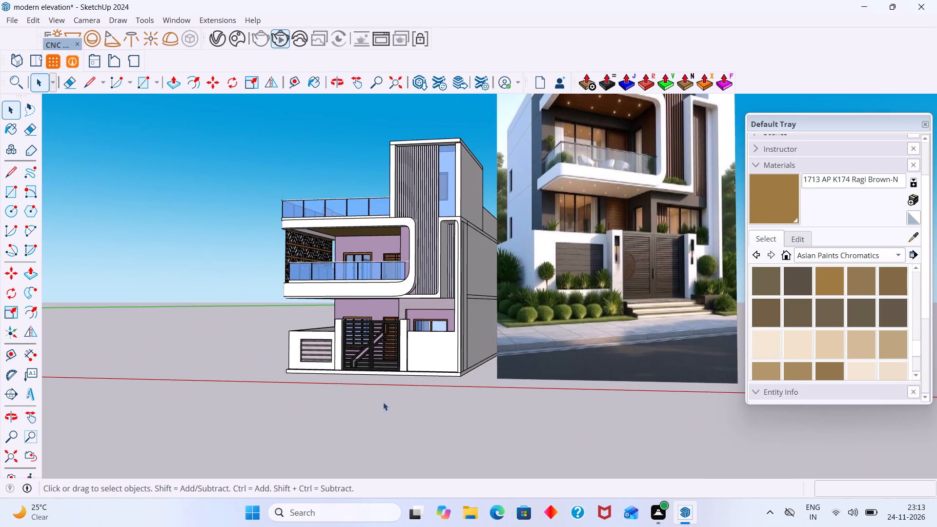
pyautogui.click(378, 416)
pyautogui.scroll(15, 352, 276)
pyautogui.moveTo(339, 243); pyautogui.dragTo(382, 261, button='middle')
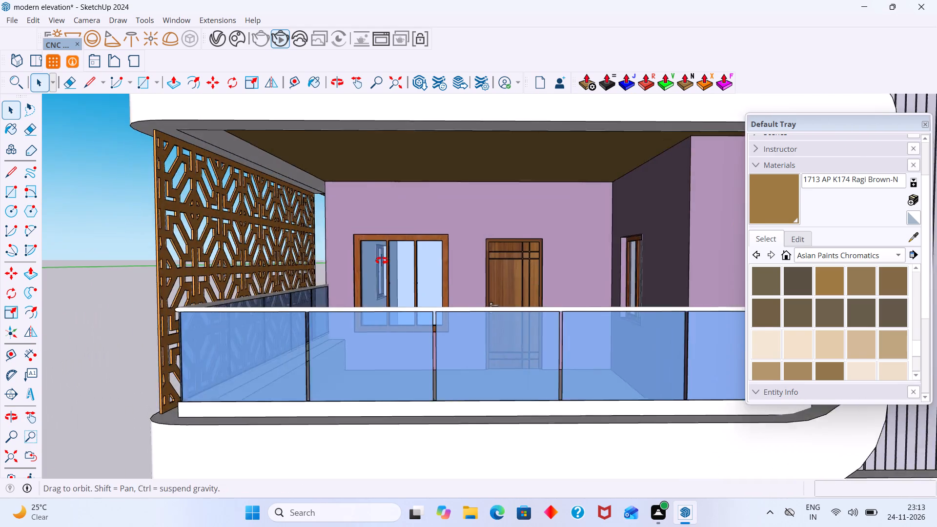
pyautogui.moveTo(382, 261); pyautogui.dragTo(394, 261, button='middle')
pyautogui.scroll(-14, 396, 261)
pyautogui.moveTo(411, 276); pyautogui.dragTo(369, 284, button='middle')
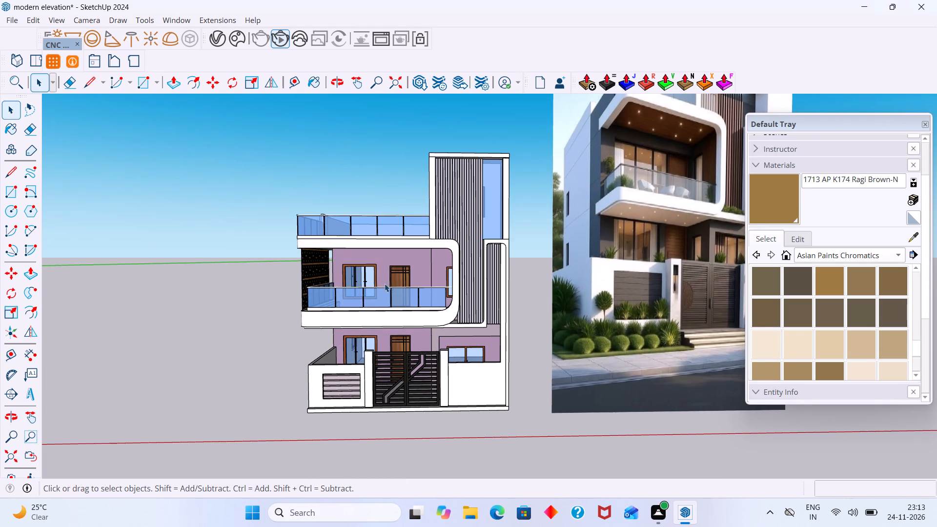
pyautogui.keyDown('shift'); pyautogui.moveTo(390, 284); pyautogui.dragTo(297, 284, button='middle'); pyautogui.keyUp('shift')
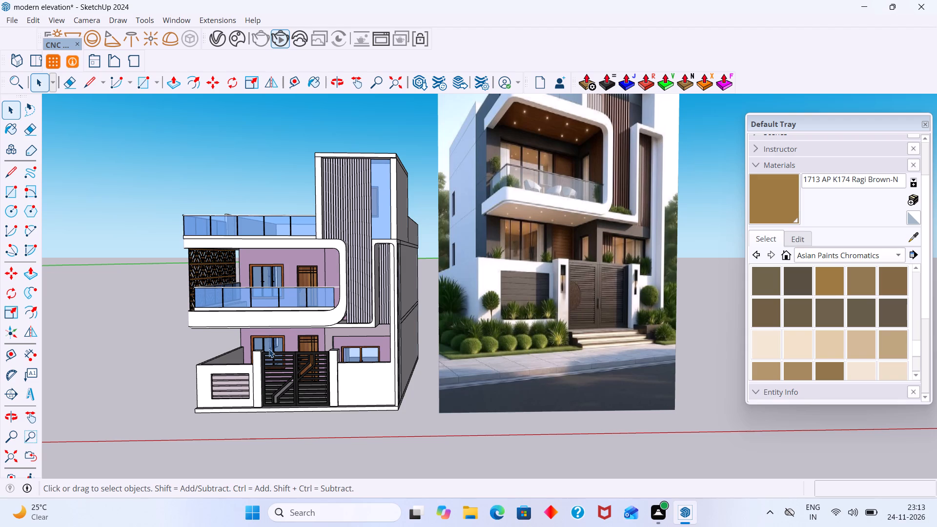
pyautogui.moveTo(270, 347); pyautogui.dragTo(269, 390, button='middle')
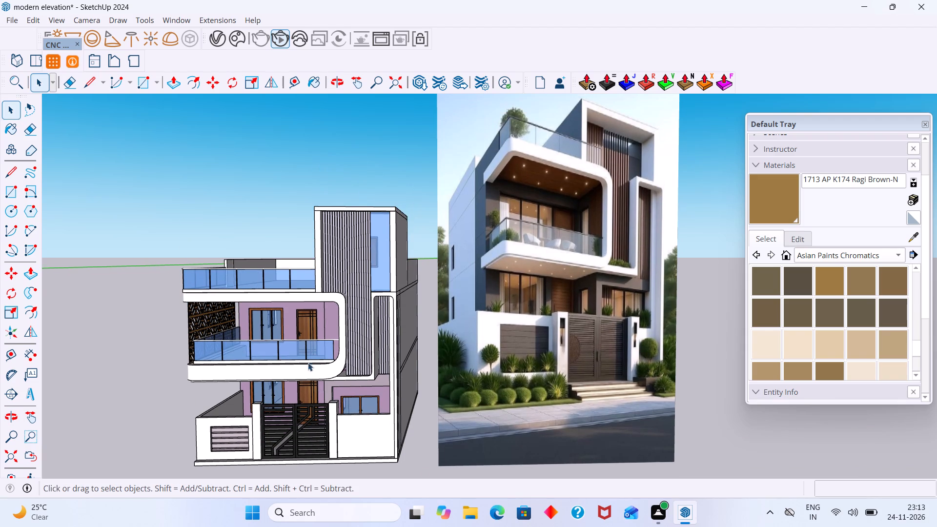
pyautogui.moveTo(308, 363); pyautogui.dragTo(316, 347, button='middle')
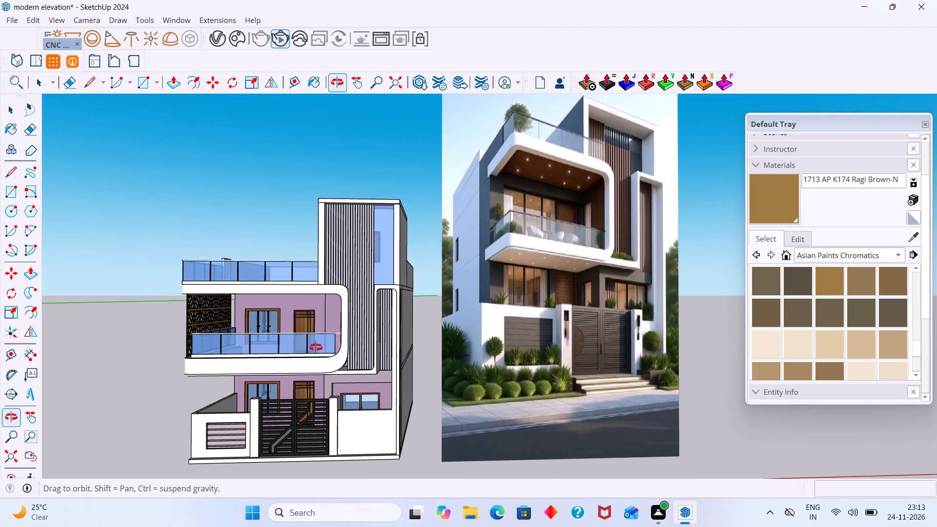
pyautogui.moveTo(316, 347); pyautogui.dragTo(324, 346, button='middle')
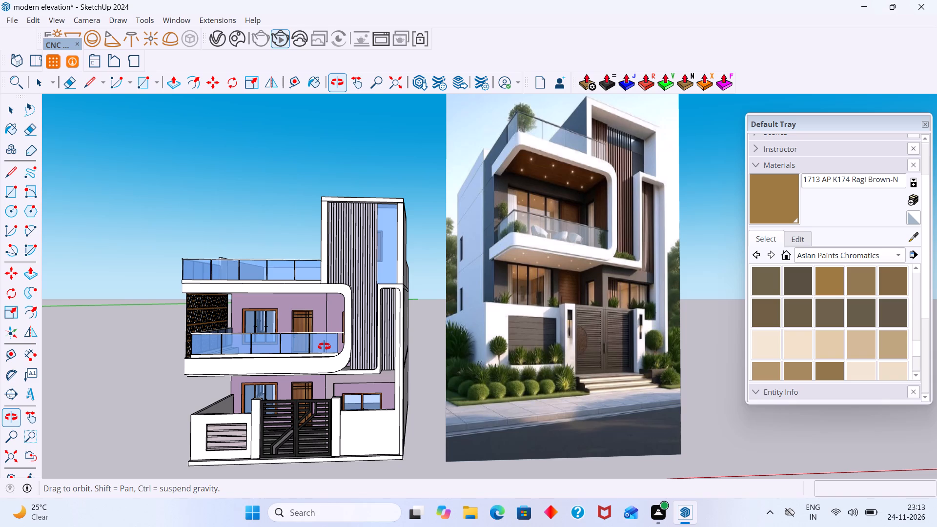
pyautogui.moveTo(324, 346); pyautogui.dragTo(312, 274, button='middle')
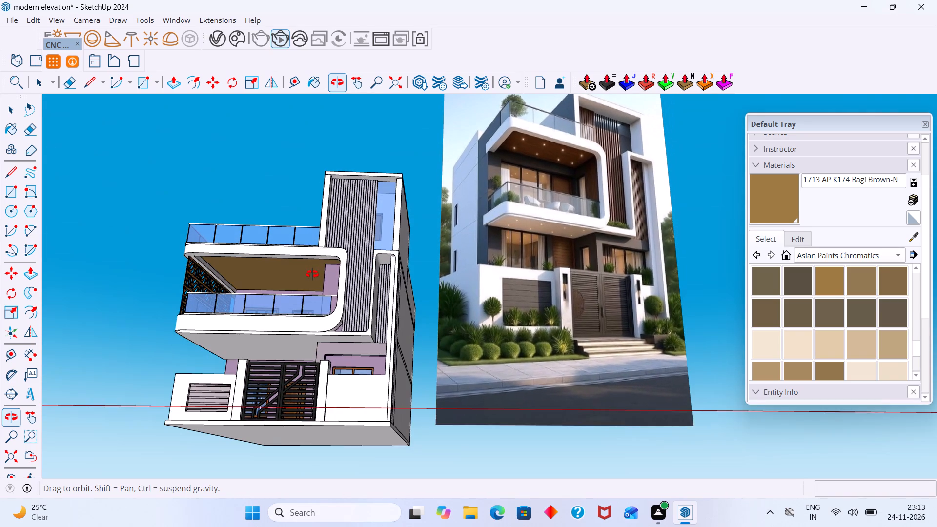
pyautogui.moveTo(312, 274); pyautogui.dragTo(309, 309, button='middle')
pyautogui.moveTo(289, 298); pyautogui.dragTo(289, 333, button='middle')
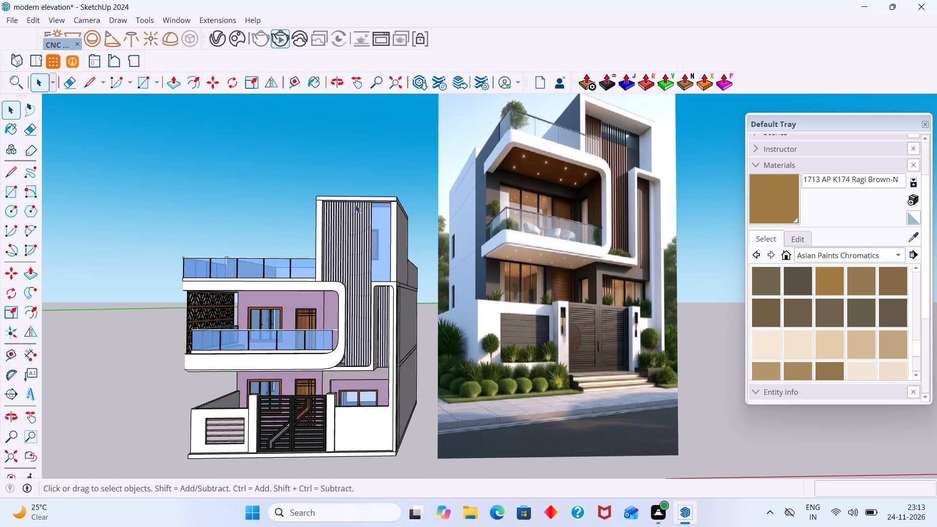
# Examine the underside of the tower's top frame above the louvres, and compare the front from above with the reference image.
pyautogui.moveTo(359, 199); pyautogui.dragTo(350, 181, button='middle')
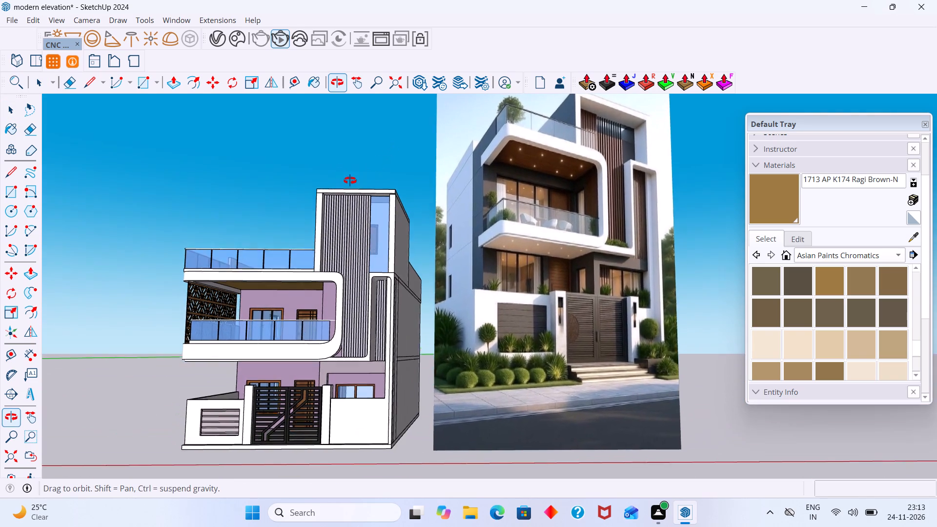
pyautogui.moveTo(350, 181); pyautogui.dragTo(310, 201, button='middle')
pyautogui.scroll(5, 333, 210)
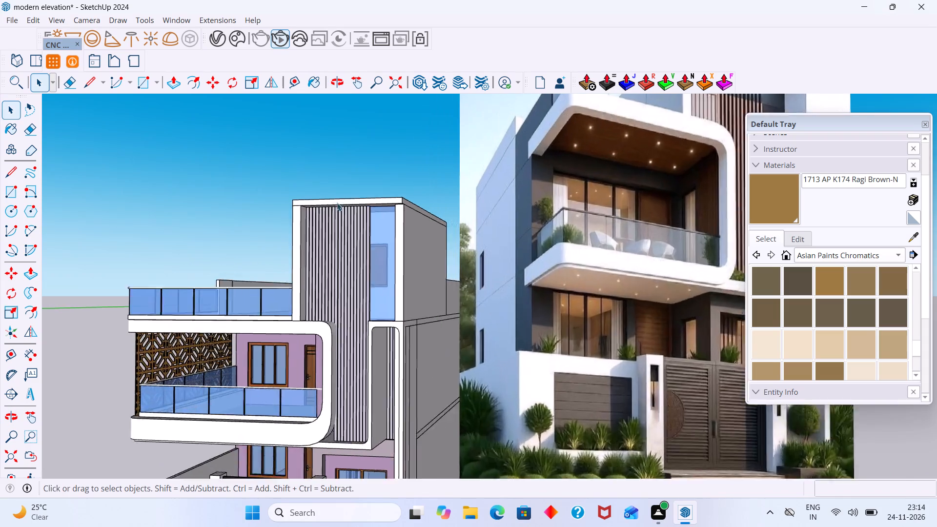
pyautogui.scroll(6, 337, 203)
pyautogui.moveTo(338, 206); pyautogui.dragTo(300, 104, button='middle')
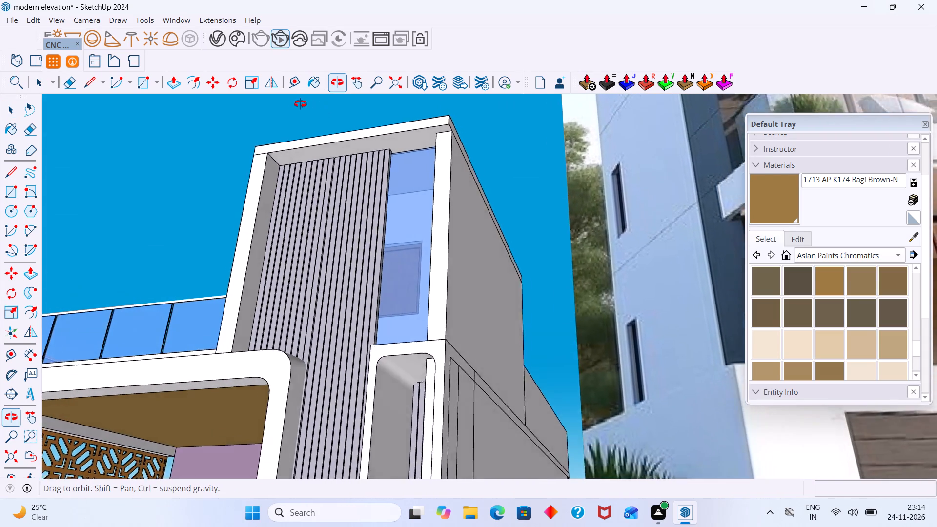
pyautogui.moveTo(300, 104); pyautogui.dragTo(422, 121, button='middle')
pyautogui.scroll(1, 422, 121)
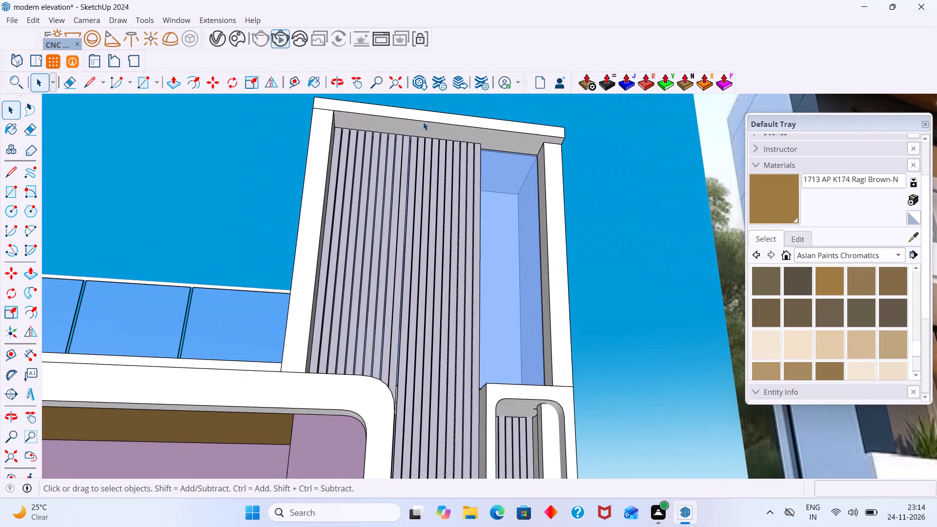
pyautogui.scroll(-20, 423, 159)
pyautogui.scroll(-7, 423, 159)
pyautogui.moveTo(410, 201); pyautogui.dragTo(397, 273, button='middle')
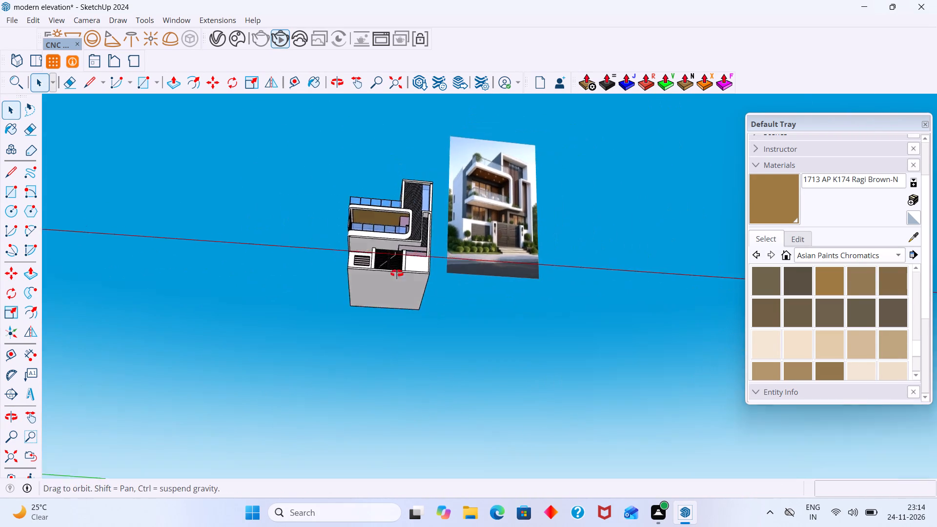
pyautogui.moveTo(397, 273); pyautogui.dragTo(392, 352, button='middle')
pyautogui.scroll(-1, 393, 326)
pyautogui.scroll(8, 446, 242)
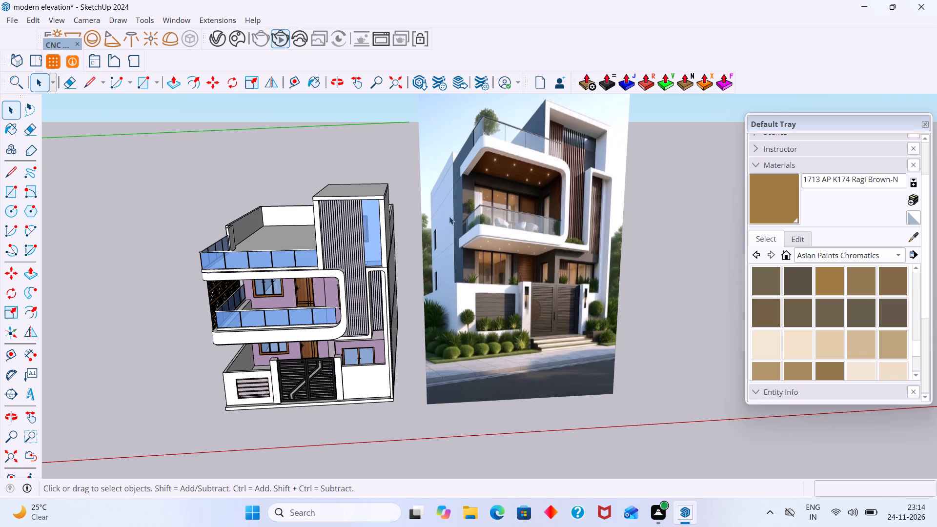
pyautogui.scroll(2, 308, 373)
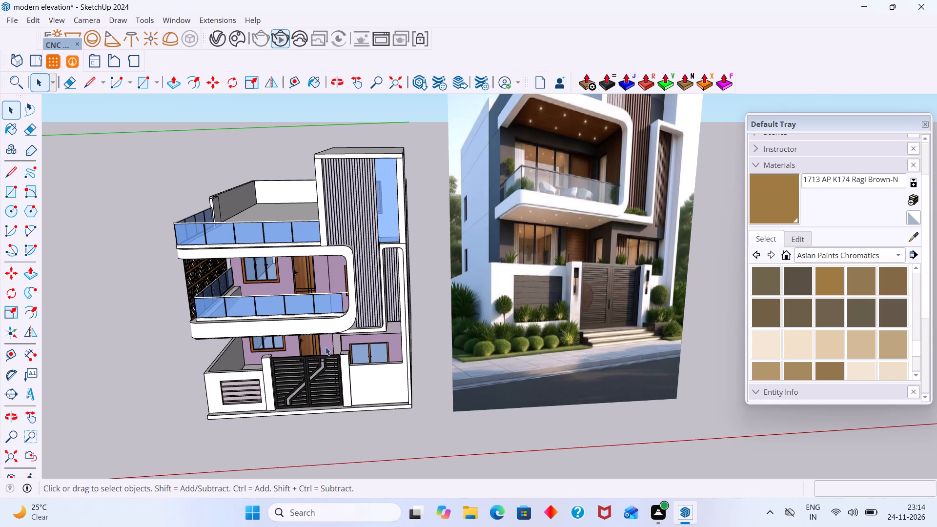
pyautogui.scroll(-2, 341, 339)
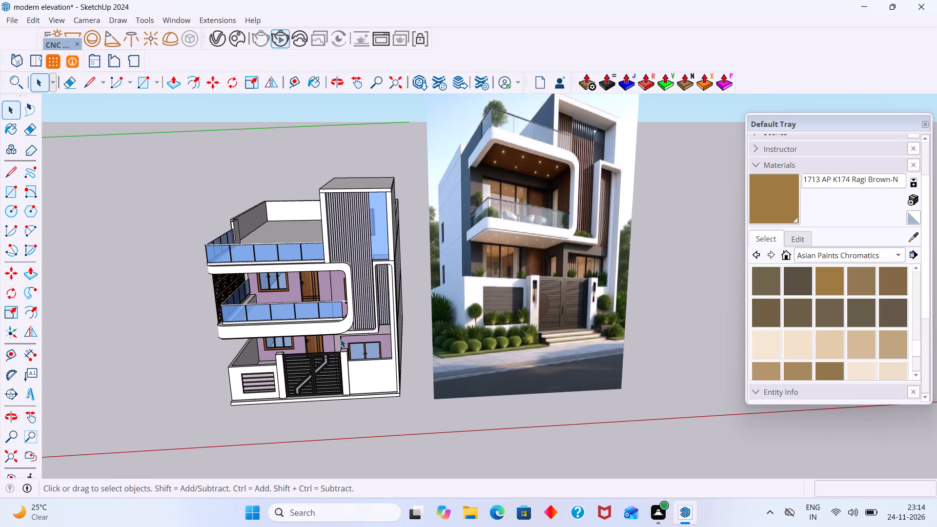
pyautogui.scroll(1, 366, 341)
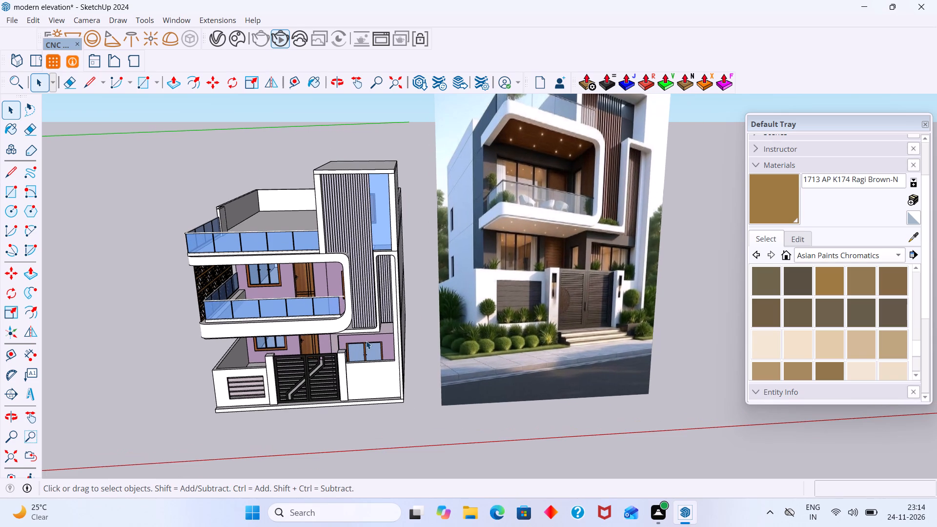
# Open the house wall group and paint the upper-floor side wall beside the jali screen with Formica Beige from Synthetic Surfaces.
pyautogui.moveTo(276, 376); pyautogui.dragTo(473, 347, button='middle')
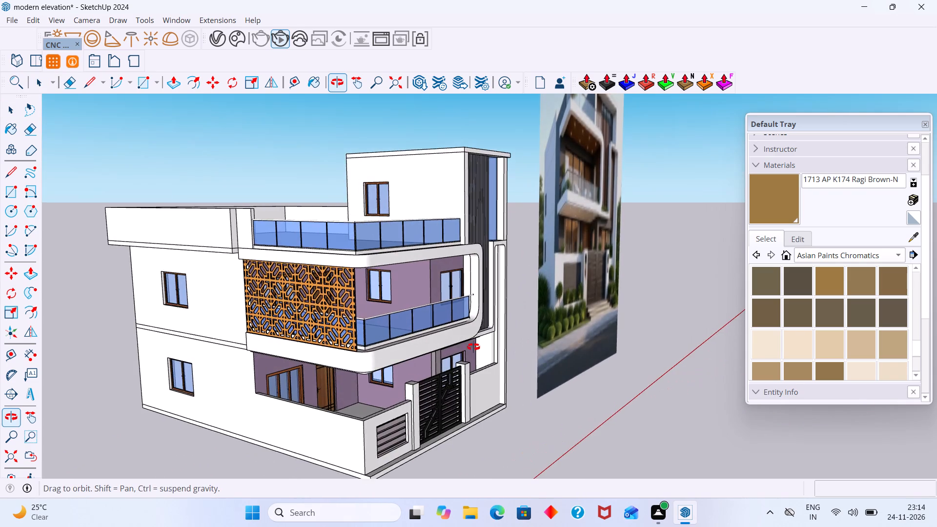
pyautogui.moveTo(473, 347); pyautogui.dragTo(482, 307, button='middle')
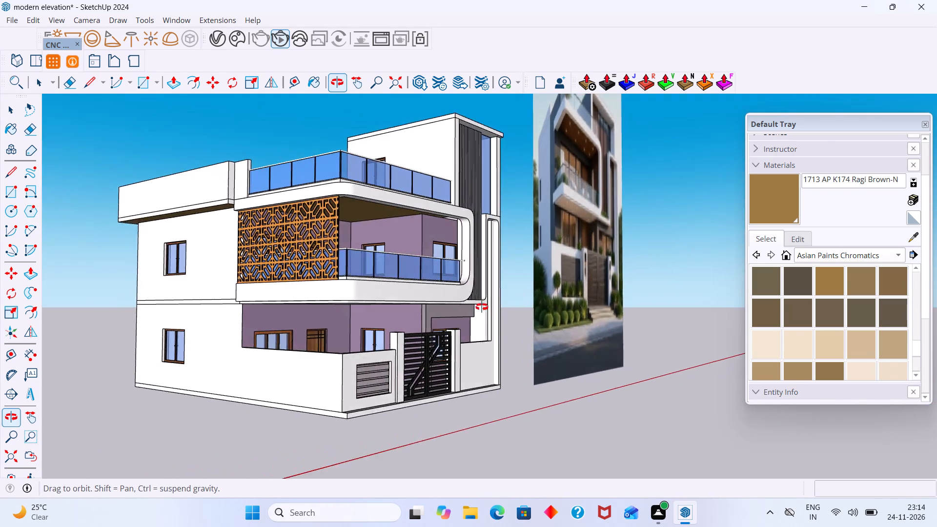
pyautogui.moveTo(482, 307); pyautogui.dragTo(523, 312, button='middle')
pyautogui.scroll(6, 220, 307)
pyautogui.click(228, 281)
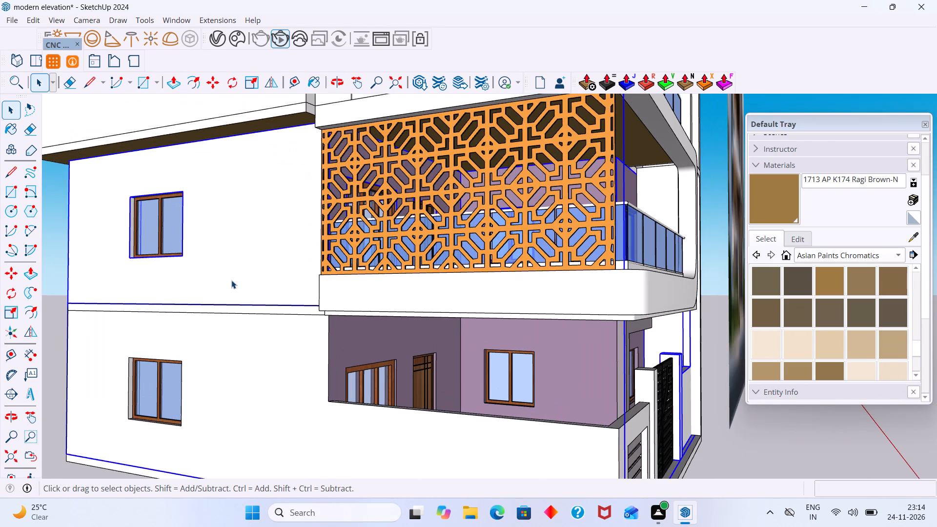
pyautogui.doubleClick(231, 280)
pyautogui.click(239, 280)
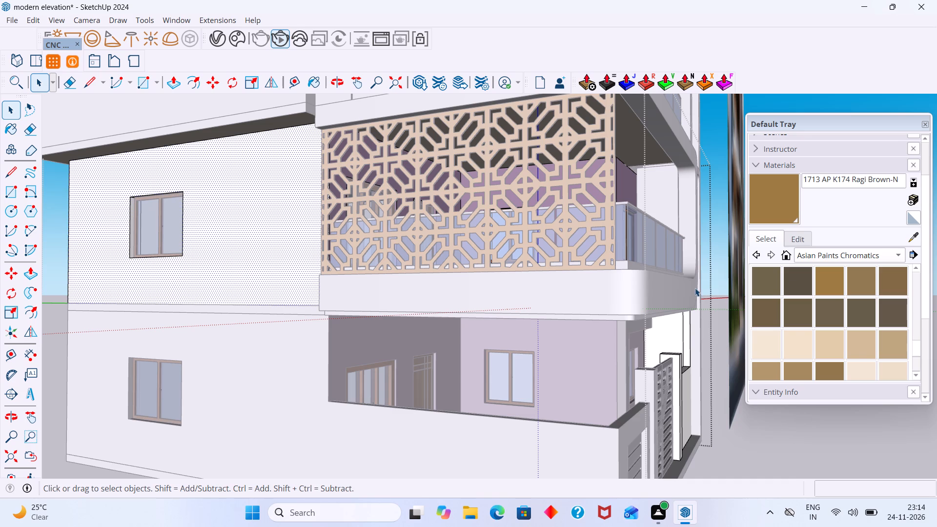
pyautogui.click(896, 254)
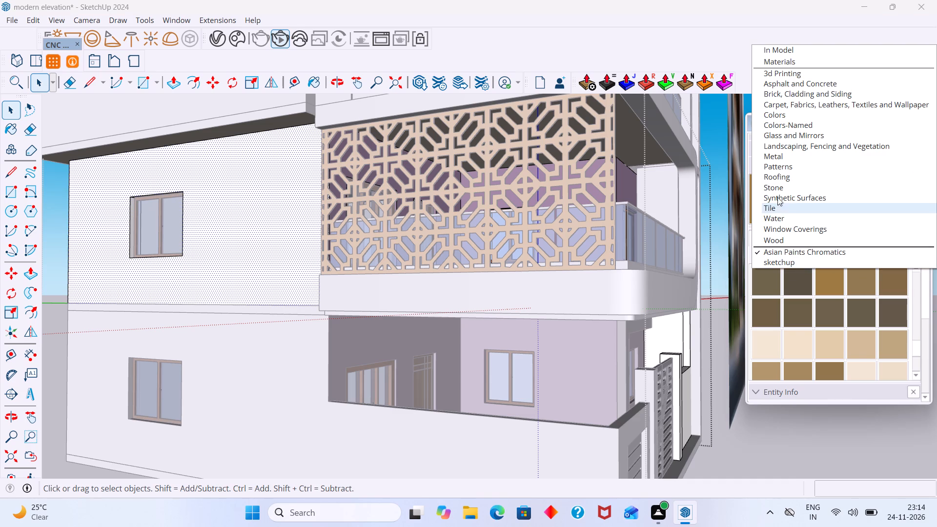
pyautogui.click(786, 198)
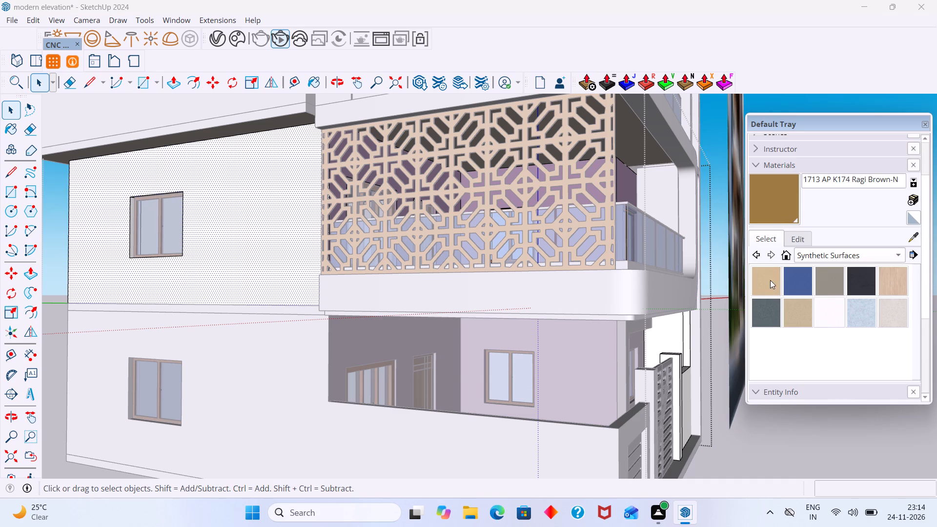
pyautogui.click(770, 280)
pyautogui.click(264, 237)
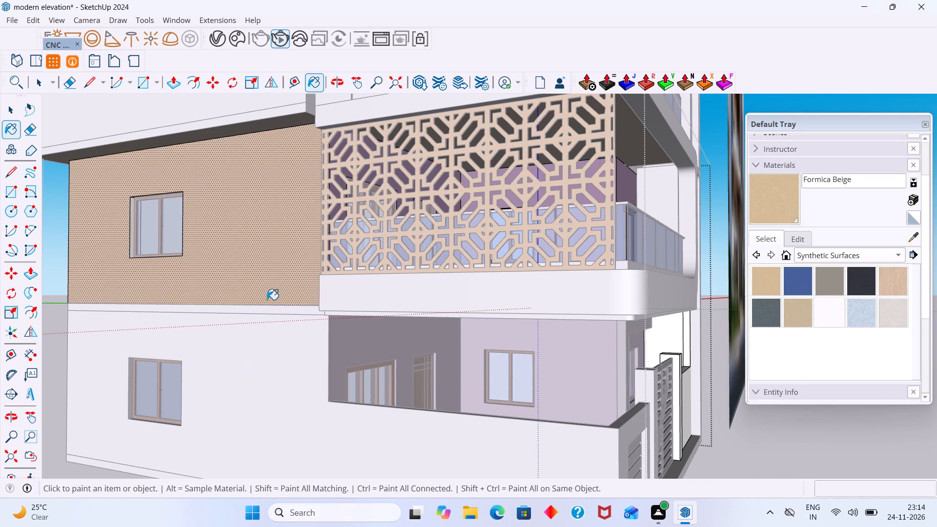
# Paint the upper-floor rear wall of the house with Formica Beige.
pyautogui.moveTo(267, 291); pyautogui.dragTo(543, 264, button='middle')
pyautogui.scroll(-9, 414, 266)
pyautogui.moveTo(353, 267); pyautogui.dragTo(357, 269, button='middle')
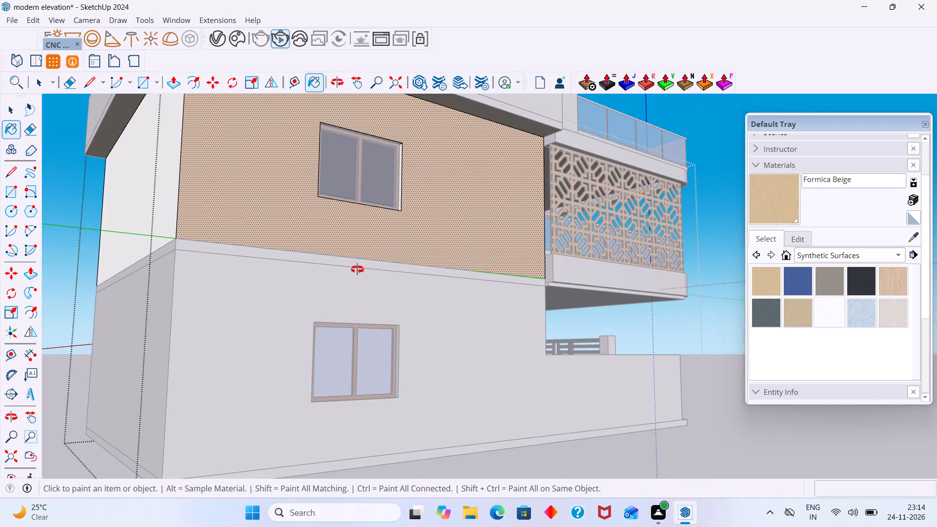
pyautogui.moveTo(357, 269); pyautogui.dragTo(428, 287, button='middle')
pyautogui.click(249, 211)
# Paint all four reveals around the upper-floor side window, including sill and head, with Formica Beige.
pyautogui.scroll(11, 502, 177)
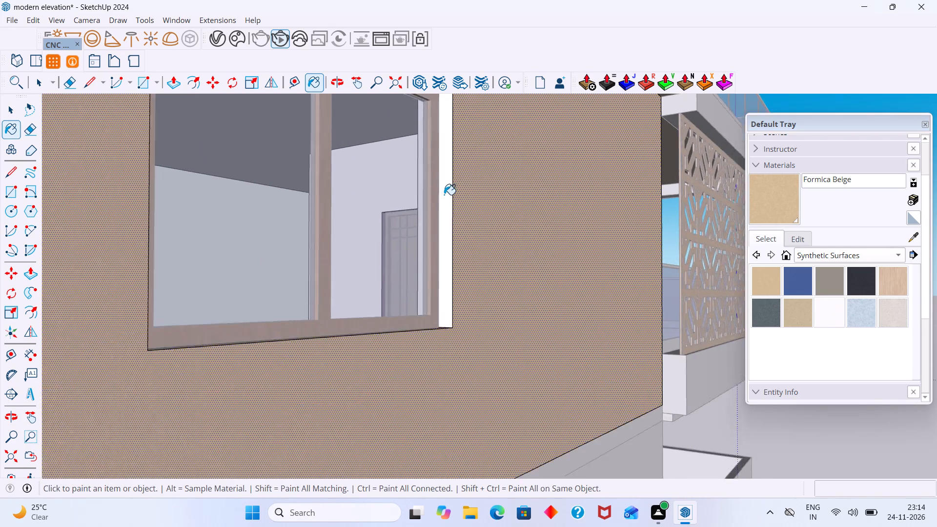
pyautogui.scroll(4, 444, 195)
pyautogui.click(444, 189)
pyautogui.scroll(-10, 444, 189)
pyautogui.moveTo(330, 243); pyautogui.dragTo(108, 292, button='middle')
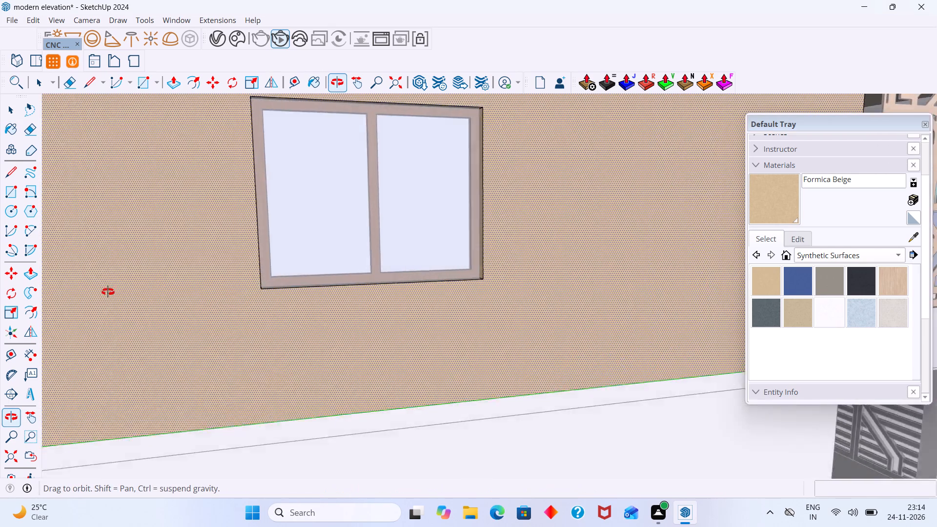
pyautogui.moveTo(108, 292); pyautogui.dragTo(2, 296, button='middle')
pyautogui.scroll(7, 199, 248)
pyautogui.scroll(1, 377, 208)
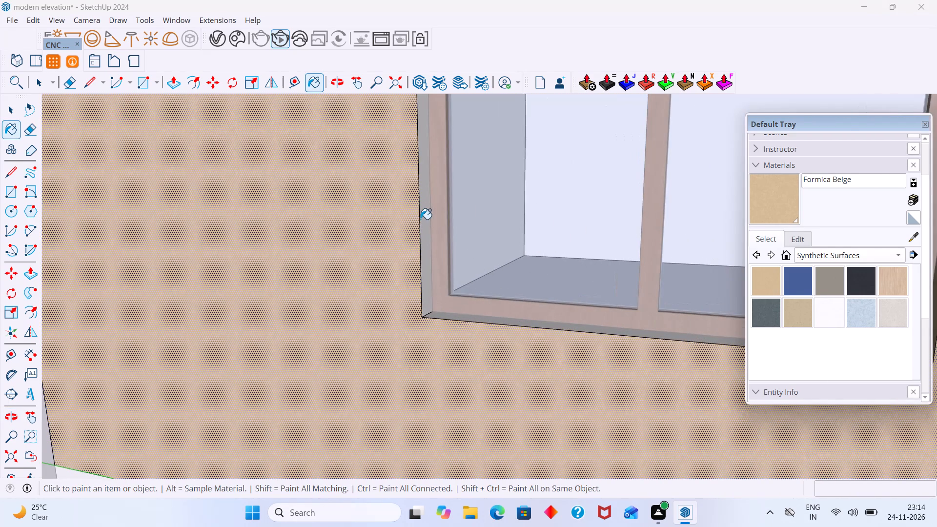
pyautogui.click(421, 221)
pyautogui.moveTo(468, 310); pyautogui.dragTo(464, 368, button='middle')
pyautogui.scroll(4, 480, 321)
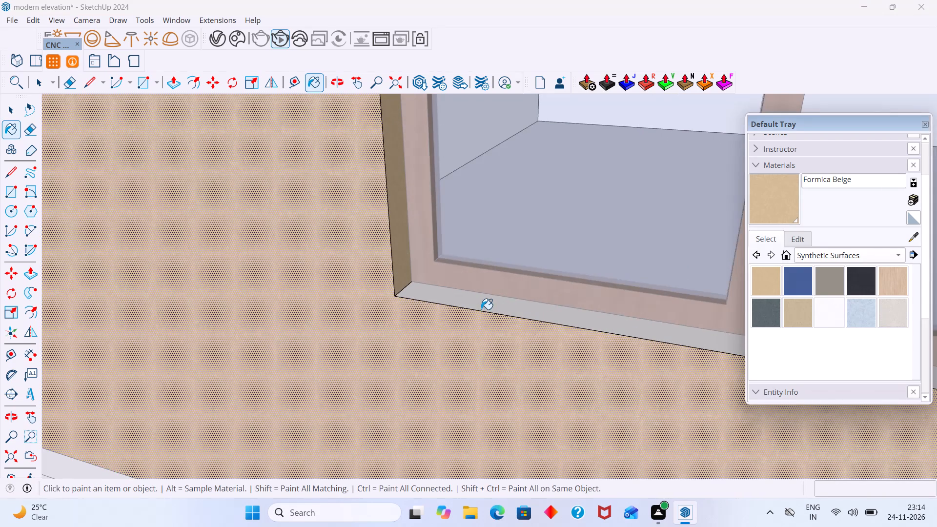
pyautogui.click(481, 307)
pyautogui.scroll(-20, 481, 307)
pyautogui.scroll(-12, 481, 307)
pyautogui.moveTo(407, 242); pyautogui.dragTo(400, 79, button='middle')
pyautogui.scroll(3, 429, 158)
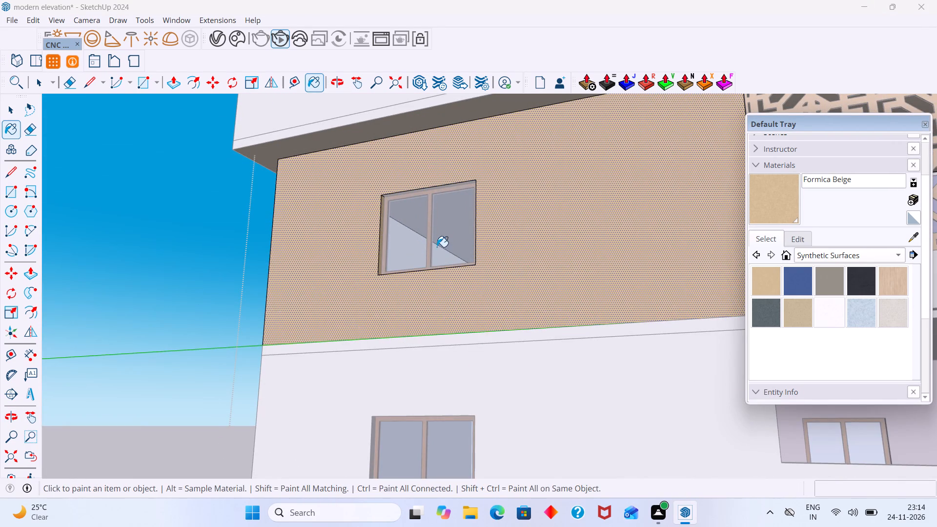
pyautogui.moveTo(442, 233); pyautogui.dragTo(440, 201, button='middle')
pyautogui.scroll(19, 427, 177)
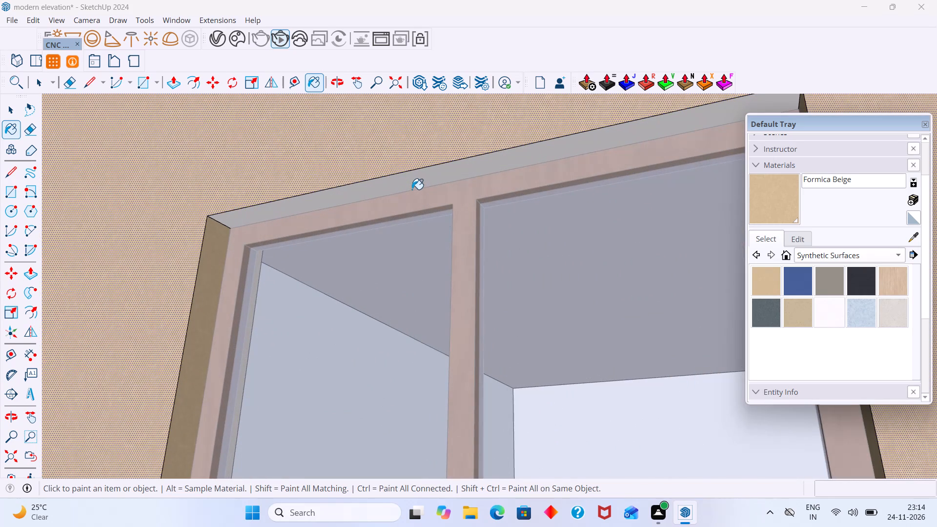
pyautogui.click(413, 182)
pyautogui.scroll(-20, 413, 182)
pyautogui.scroll(-18, 413, 182)
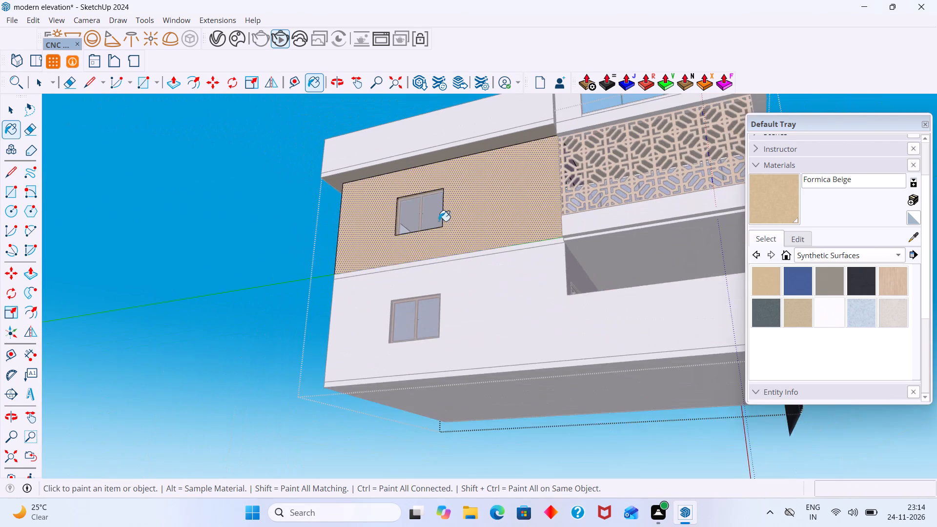
# Paint the upper-floor wall on the opposite side of the house with Formica Beige.
pyautogui.scroll(-2, 439, 221)
pyautogui.moveTo(437, 231); pyautogui.dragTo(499, 267, button='middle')
pyautogui.scroll(3, 627, 248)
pyautogui.moveTo(626, 249); pyautogui.dragTo(816, 313, button='middle')
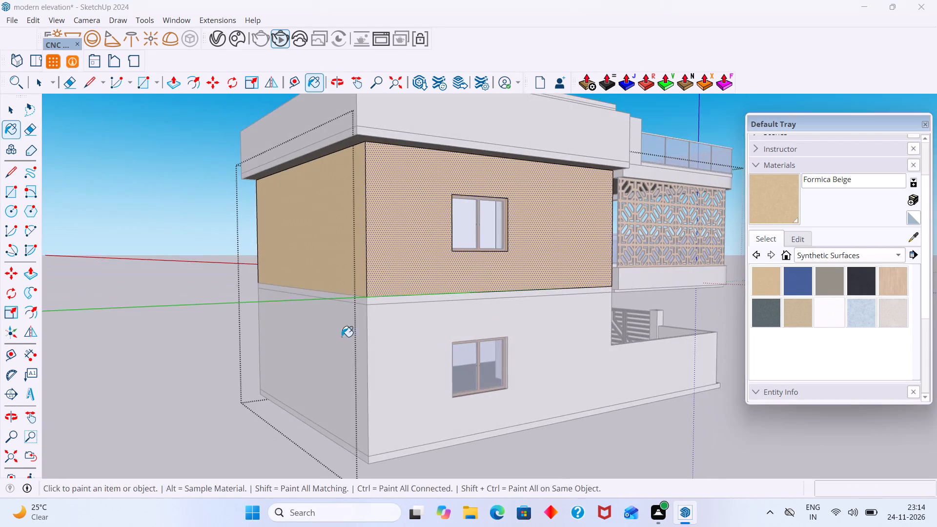
pyautogui.moveTo(342, 337); pyautogui.dragTo(556, 360, button='middle')
pyautogui.moveTo(321, 337); pyautogui.dragTo(626, 314, button='middle')
pyautogui.click(587, 240)
pyautogui.scroll(-7, 586, 240)
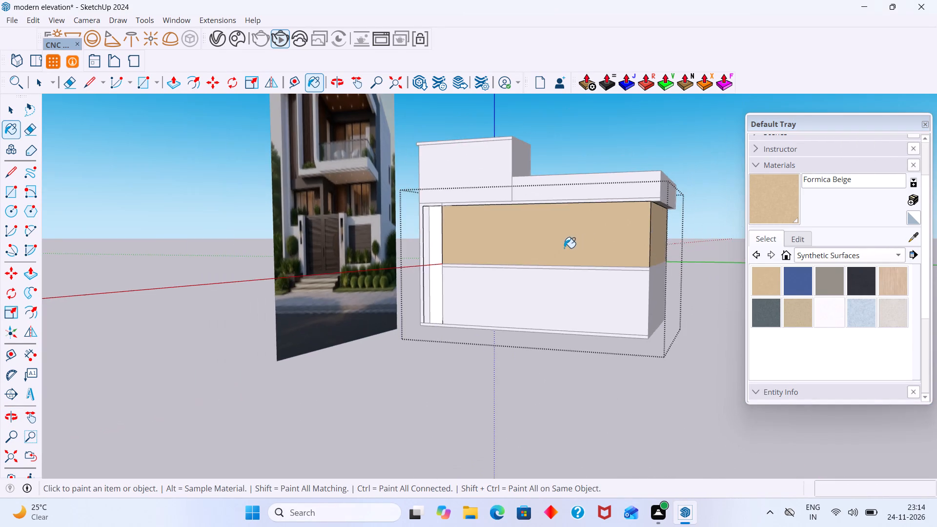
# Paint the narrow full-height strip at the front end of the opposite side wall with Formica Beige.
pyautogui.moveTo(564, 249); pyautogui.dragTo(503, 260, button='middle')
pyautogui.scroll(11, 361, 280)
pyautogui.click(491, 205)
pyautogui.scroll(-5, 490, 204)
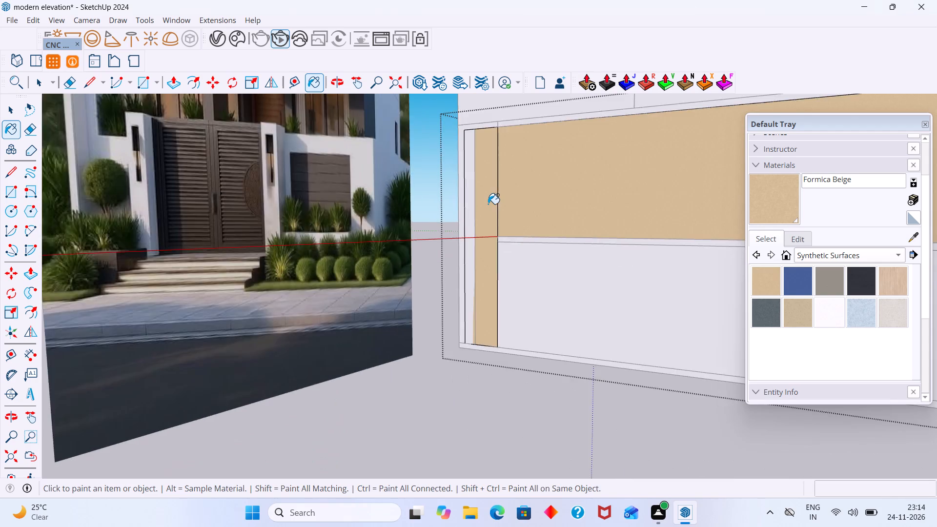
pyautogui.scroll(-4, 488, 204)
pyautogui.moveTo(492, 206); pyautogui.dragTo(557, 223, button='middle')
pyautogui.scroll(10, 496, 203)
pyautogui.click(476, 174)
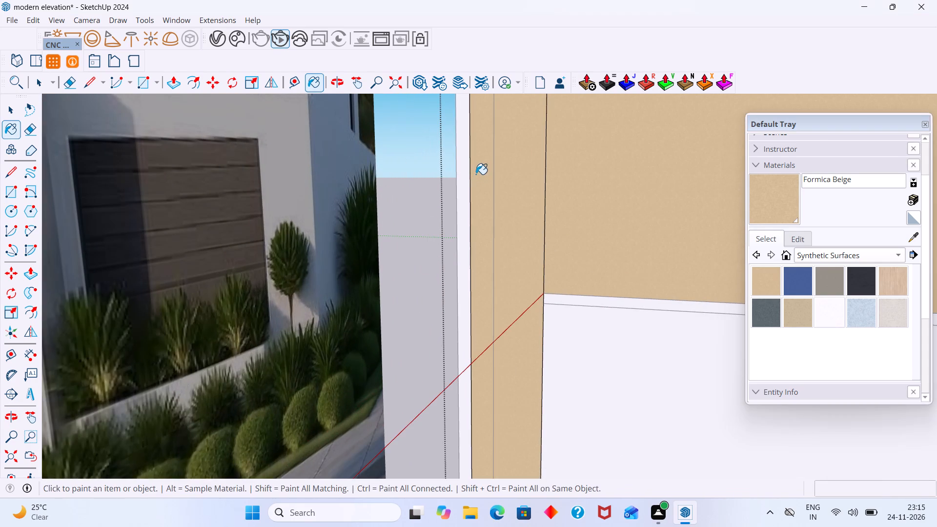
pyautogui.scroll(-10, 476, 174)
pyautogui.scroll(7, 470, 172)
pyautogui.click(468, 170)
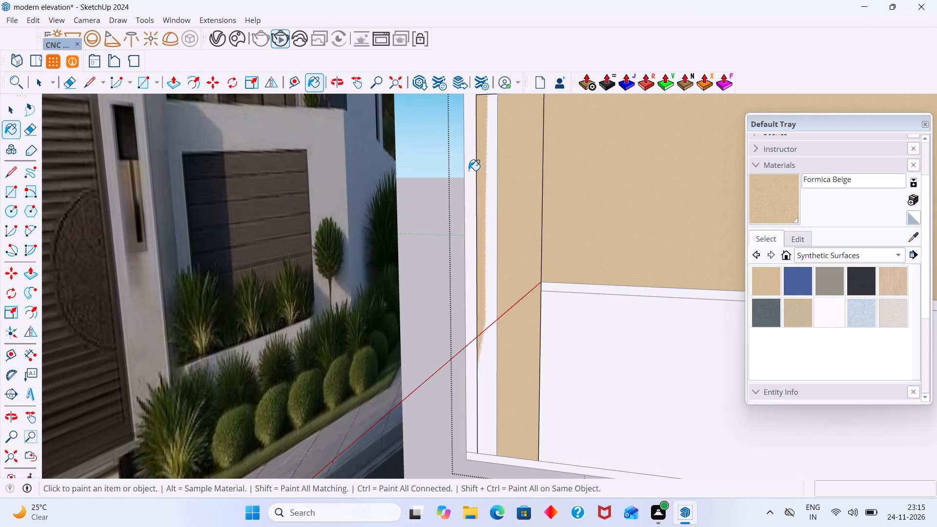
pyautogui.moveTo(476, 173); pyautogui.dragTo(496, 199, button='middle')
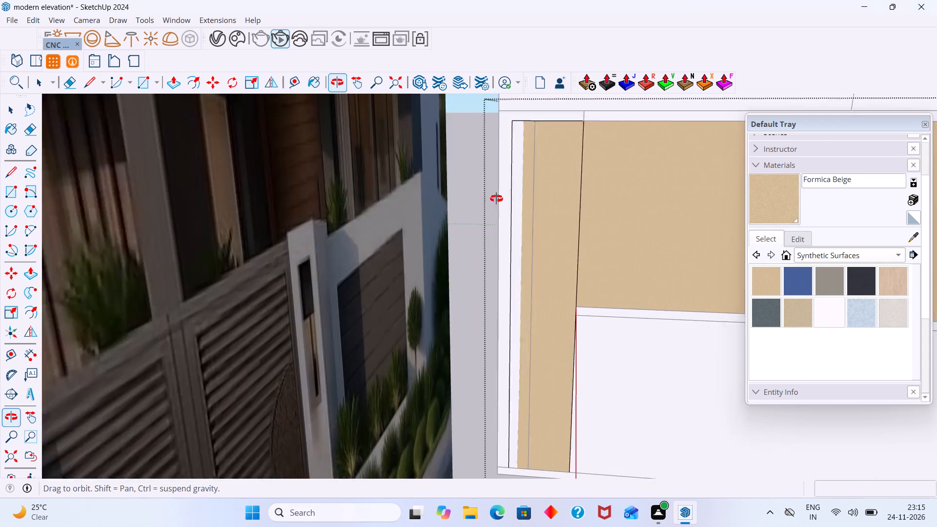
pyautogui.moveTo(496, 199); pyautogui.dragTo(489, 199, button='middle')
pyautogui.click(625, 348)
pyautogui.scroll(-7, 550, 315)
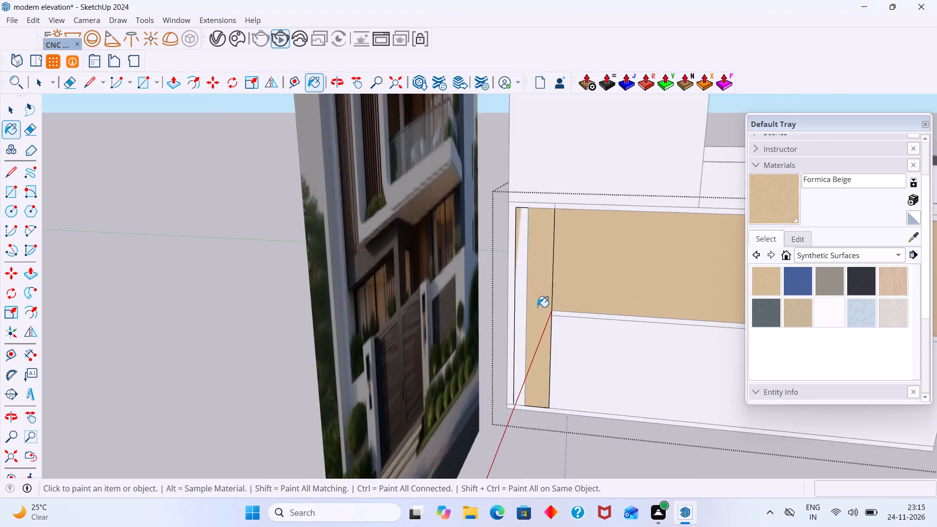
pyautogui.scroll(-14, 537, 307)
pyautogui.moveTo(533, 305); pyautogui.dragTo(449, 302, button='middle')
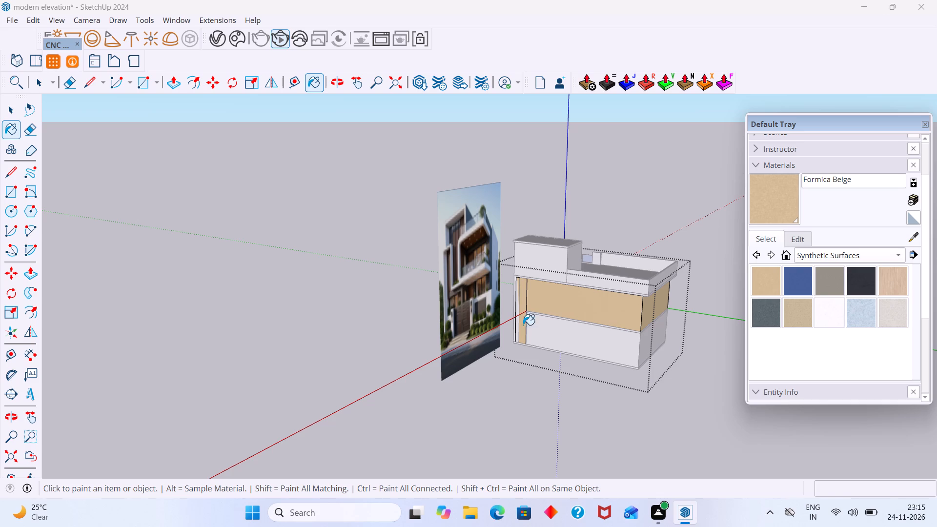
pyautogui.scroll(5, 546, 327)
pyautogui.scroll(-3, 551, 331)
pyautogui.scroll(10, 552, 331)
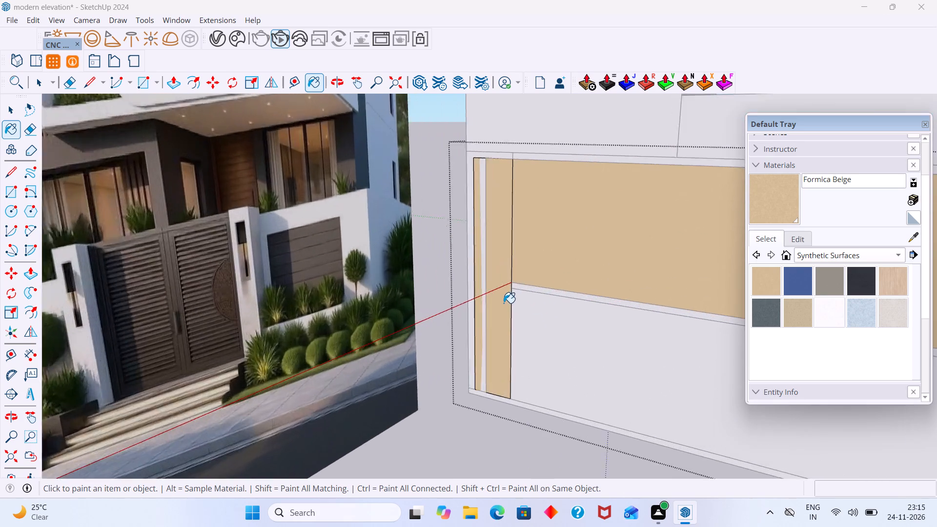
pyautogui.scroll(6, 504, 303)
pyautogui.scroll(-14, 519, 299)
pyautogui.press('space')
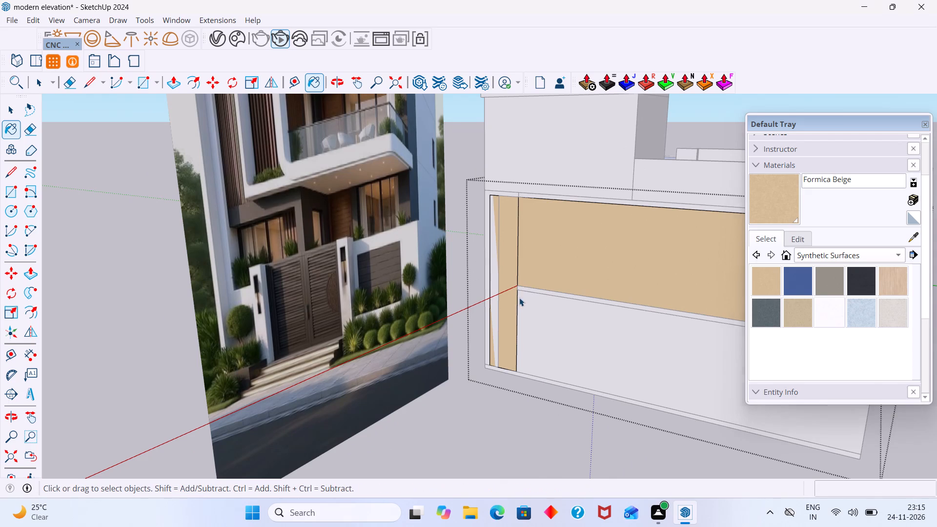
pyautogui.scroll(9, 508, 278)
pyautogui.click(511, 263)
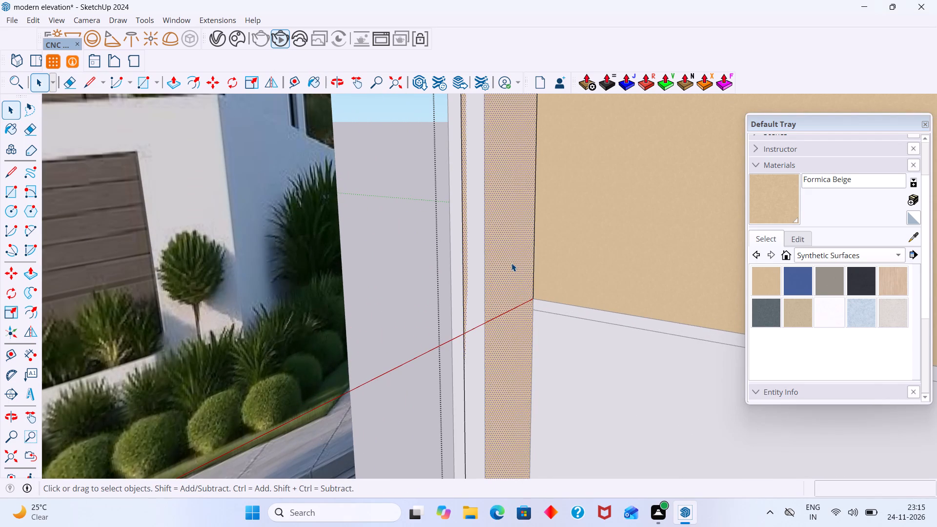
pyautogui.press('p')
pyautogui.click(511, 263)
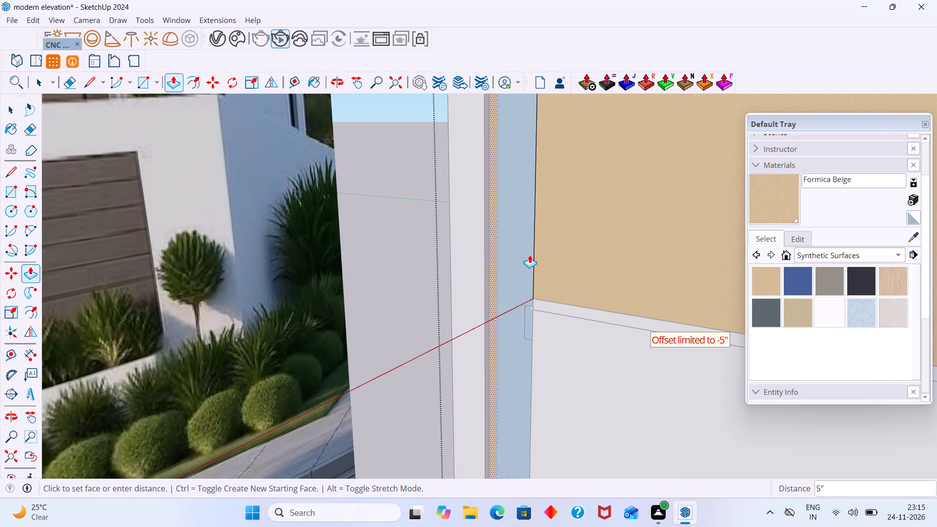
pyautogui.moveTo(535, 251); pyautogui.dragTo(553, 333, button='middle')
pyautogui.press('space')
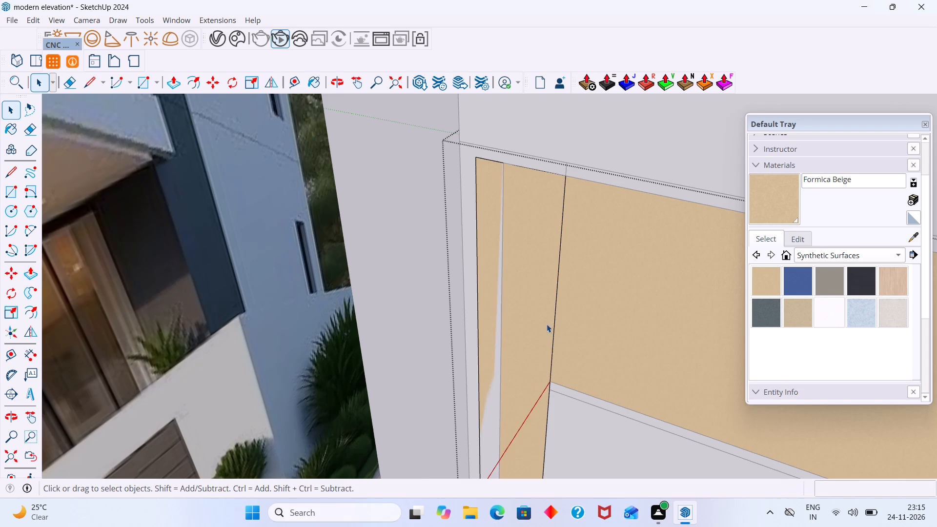
# Delete the beige face of the narrow full-height strip at the front end of the side wall.
pyautogui.scroll(-4, 544, 320)
pyautogui.click(537, 311)
pyautogui.press('Delete')
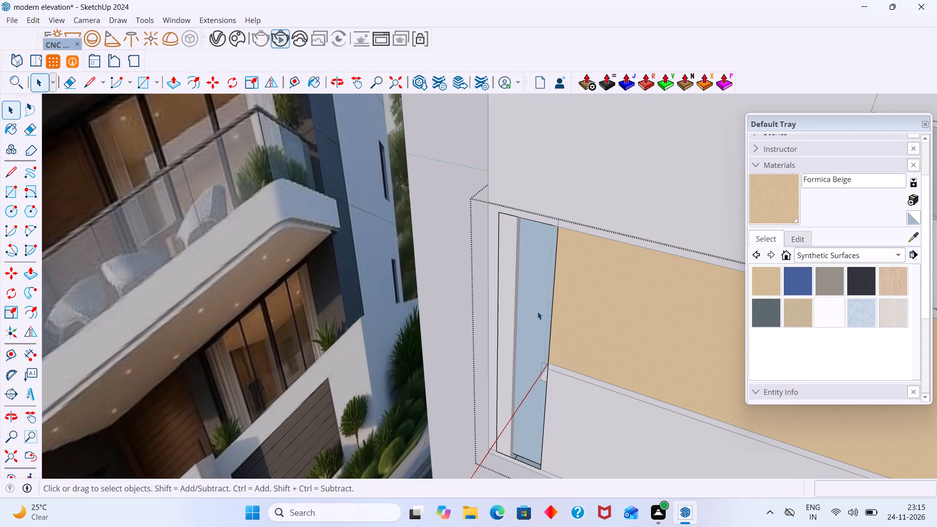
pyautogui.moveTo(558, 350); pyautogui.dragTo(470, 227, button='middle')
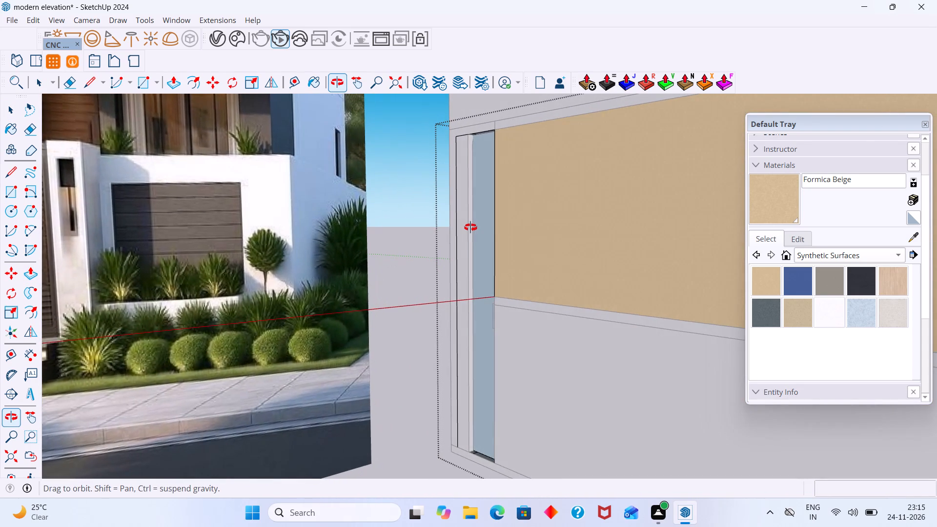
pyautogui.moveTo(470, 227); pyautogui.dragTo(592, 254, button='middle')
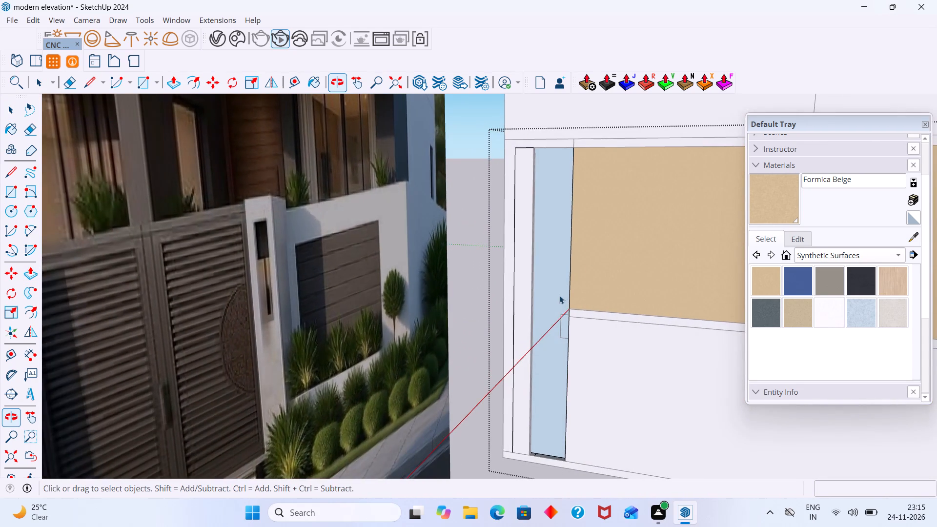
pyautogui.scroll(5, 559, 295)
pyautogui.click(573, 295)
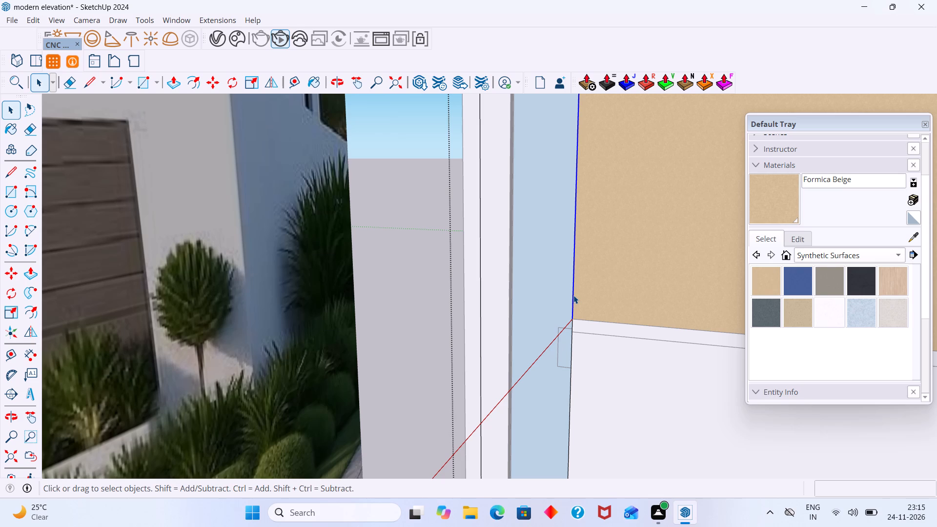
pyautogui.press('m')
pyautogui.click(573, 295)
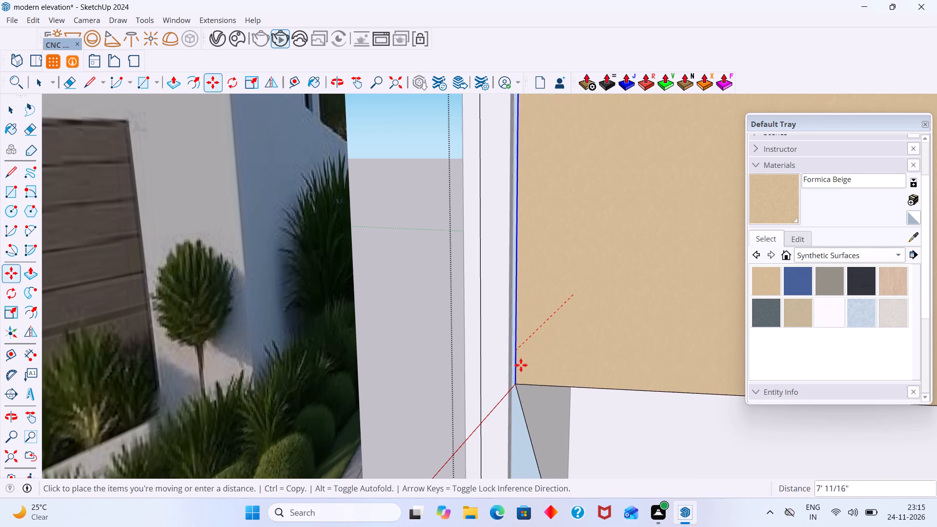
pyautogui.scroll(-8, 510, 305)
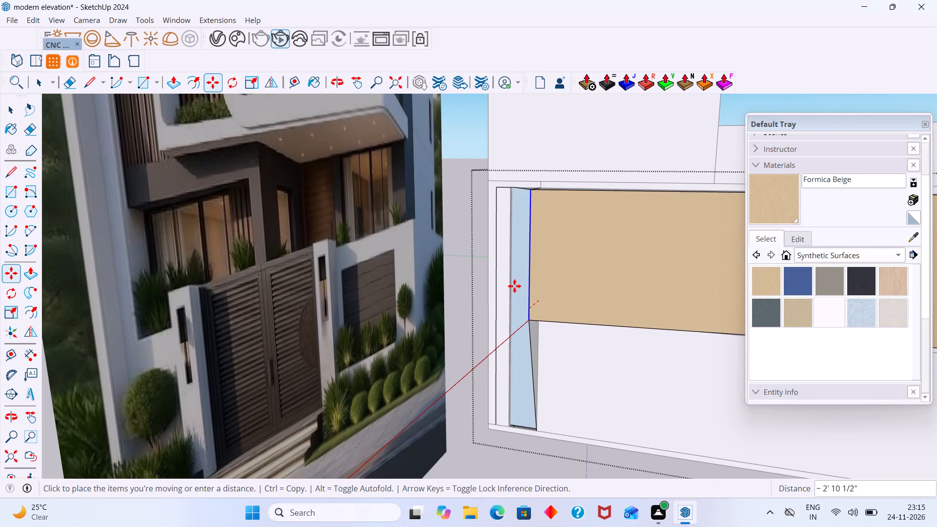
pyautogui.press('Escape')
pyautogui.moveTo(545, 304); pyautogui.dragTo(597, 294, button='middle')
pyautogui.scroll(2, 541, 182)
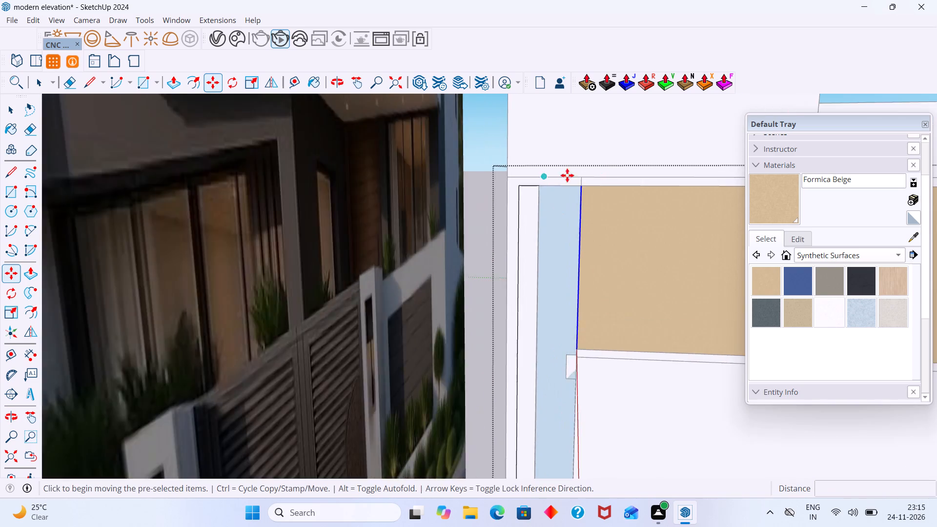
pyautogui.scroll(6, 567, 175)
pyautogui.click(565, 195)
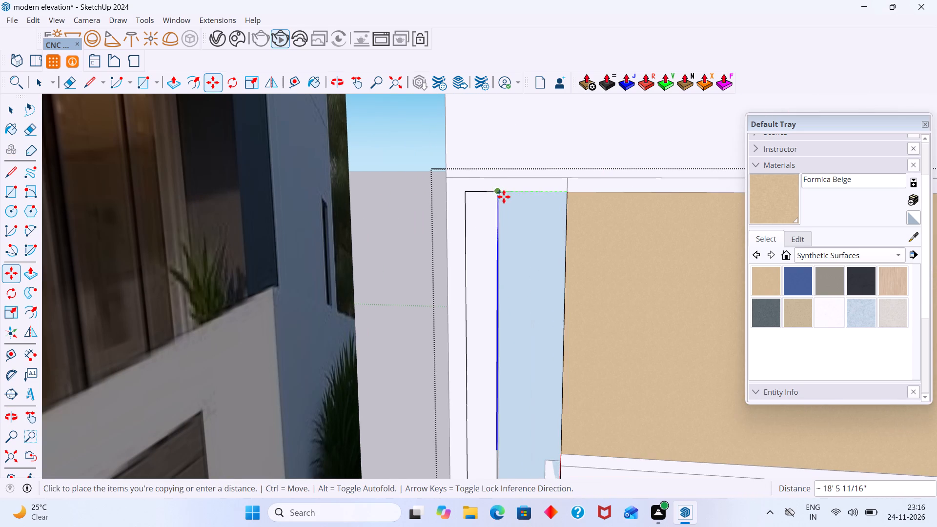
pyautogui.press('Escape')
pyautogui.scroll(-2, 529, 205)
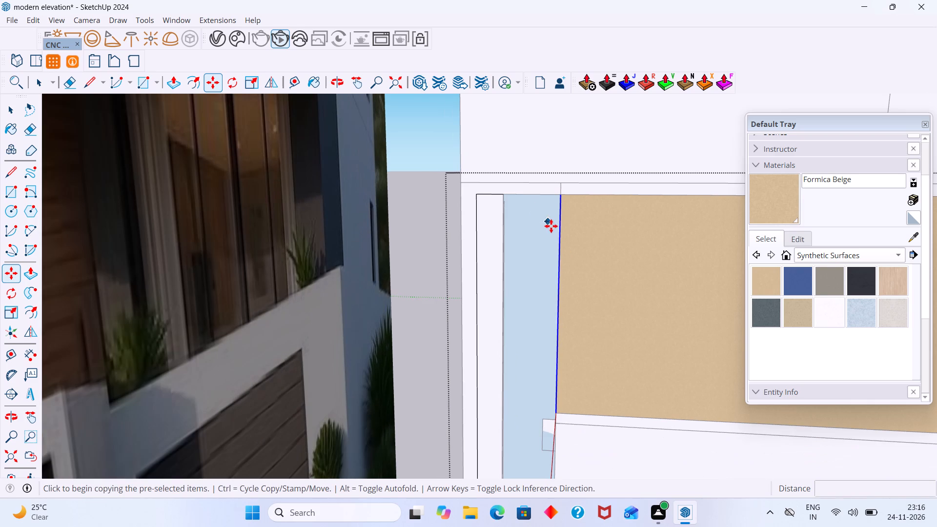
# Reverse the blue back-side face inside the narrow full-height strip and close the wall group.
pyautogui.press('space')
pyautogui.click(532, 279)
pyautogui.rightClick(532, 278)
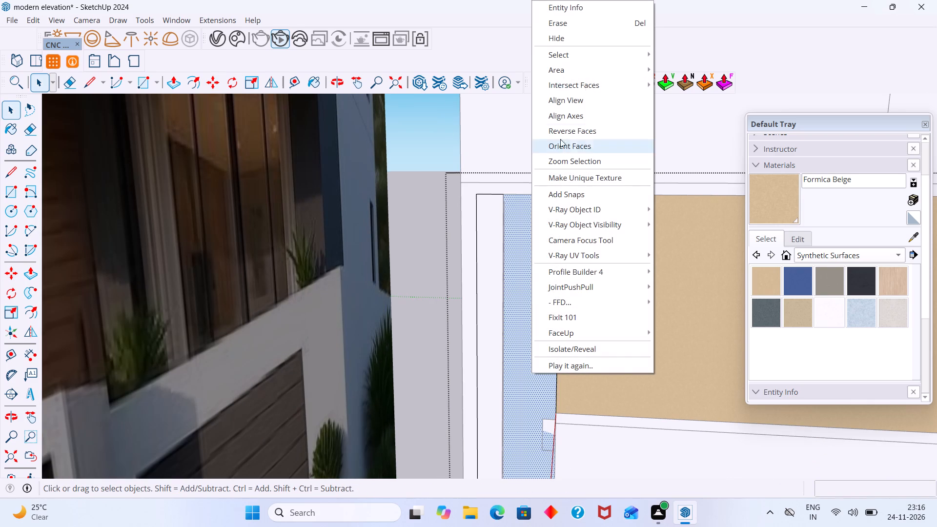
pyautogui.click(573, 131)
pyautogui.scroll(-5, 550, 226)
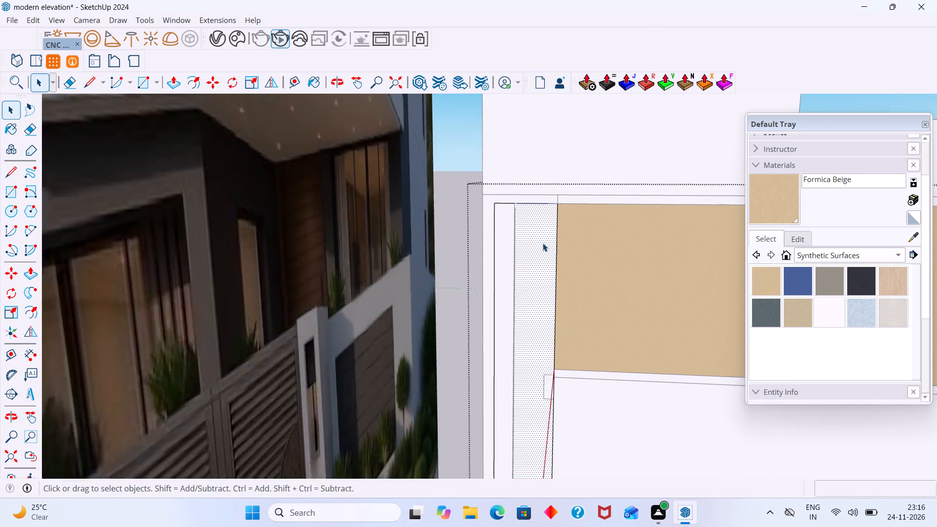
pyautogui.scroll(-14, 543, 243)
pyautogui.click(564, 425)
# Open the side wall group for editing at the base of the recessed narrow full-height strip.
pyautogui.scroll(6, 525, 382)
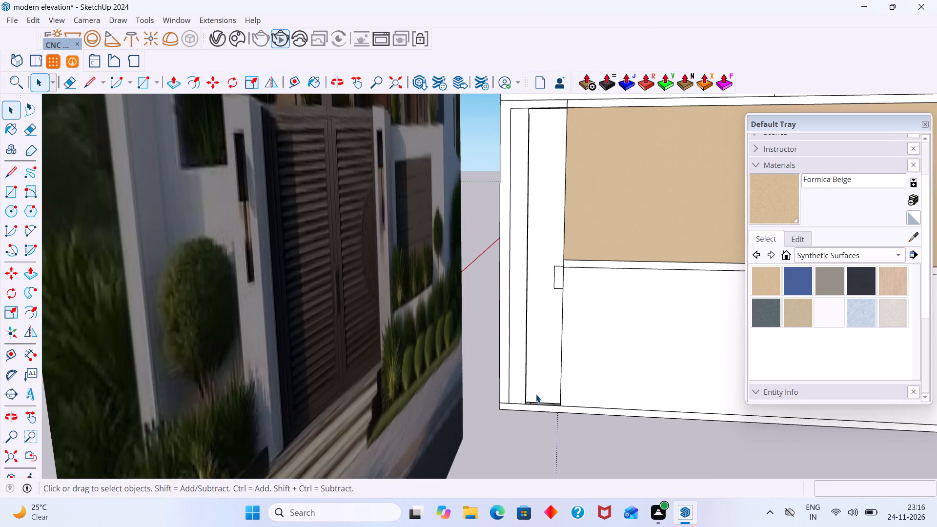
pyautogui.moveTo(540, 394); pyautogui.dragTo(519, 428, button='middle')
pyautogui.scroll(14, 525, 428)
pyautogui.moveTo(517, 395); pyautogui.dragTo(513, 393, button='middle')
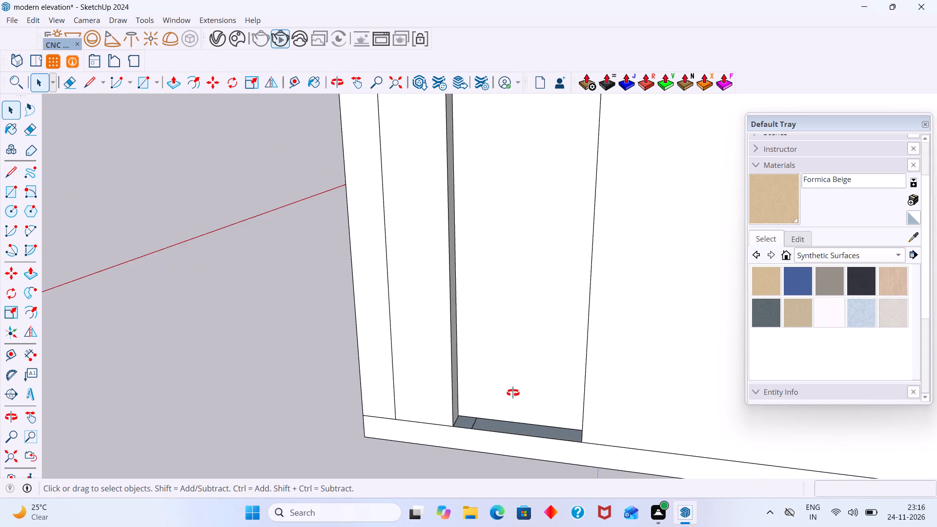
pyautogui.moveTo(513, 393); pyautogui.dragTo(416, 390, button='middle')
pyautogui.click(448, 378)
pyautogui.doubleClick(448, 377)
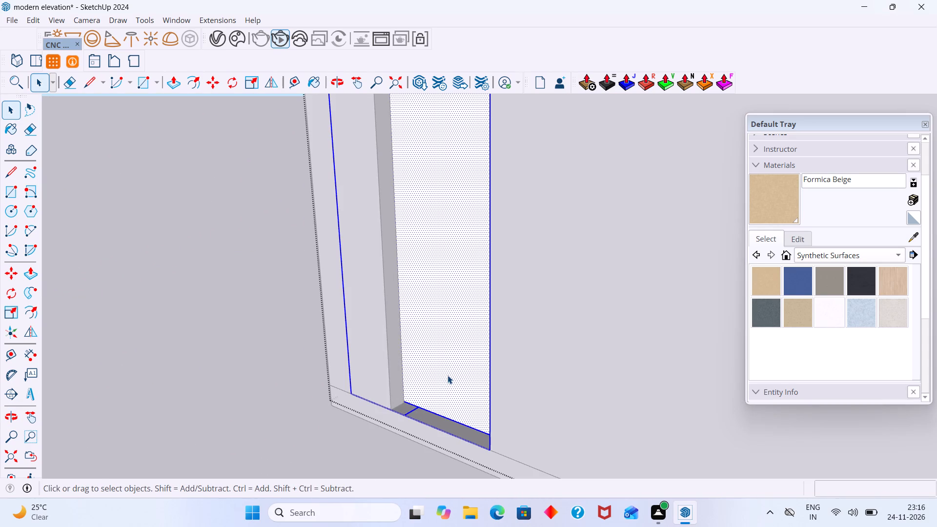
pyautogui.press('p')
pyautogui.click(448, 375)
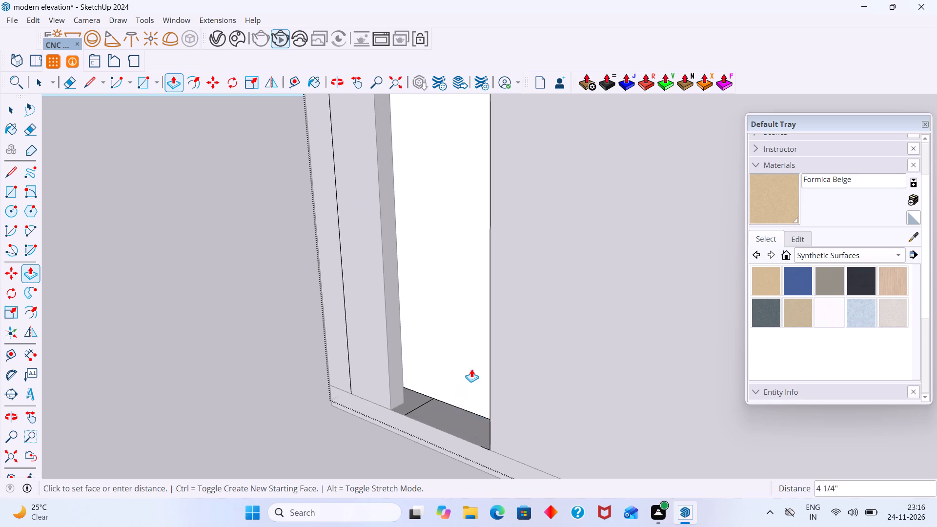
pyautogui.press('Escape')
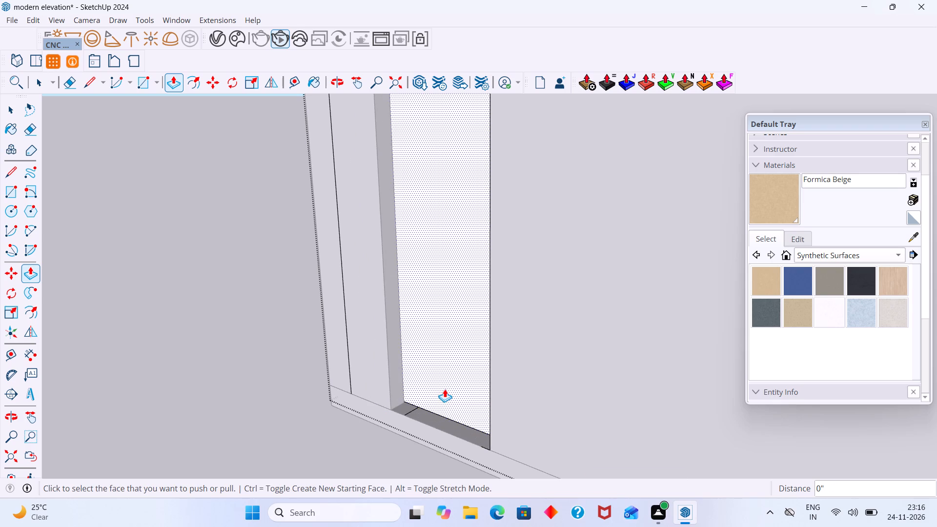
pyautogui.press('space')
# Push/Pull the lower narrow side face of the recessed strip 2' 1 7/16" across the recess towards the house's front corner.
pyautogui.scroll(-11, 424, 400)
pyautogui.moveTo(442, 395); pyautogui.dragTo(443, 395, button='middle')
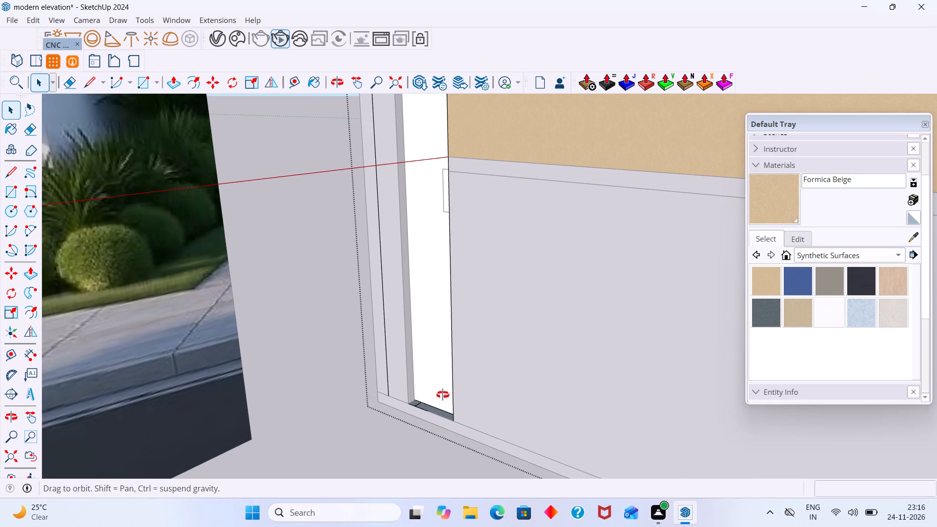
pyautogui.moveTo(443, 395); pyautogui.dragTo(596, 463, button='middle')
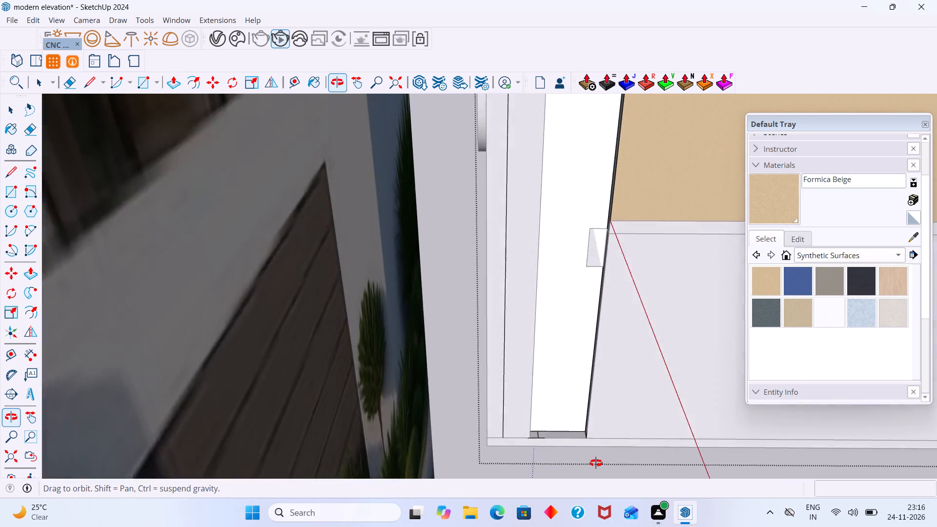
pyautogui.moveTo(596, 463); pyautogui.dragTo(599, 446, button='middle')
pyautogui.scroll(4, 588, 341)
pyautogui.moveTo(589, 329); pyautogui.dragTo(624, 331, button='middle')
pyautogui.scroll(3, 650, 326)
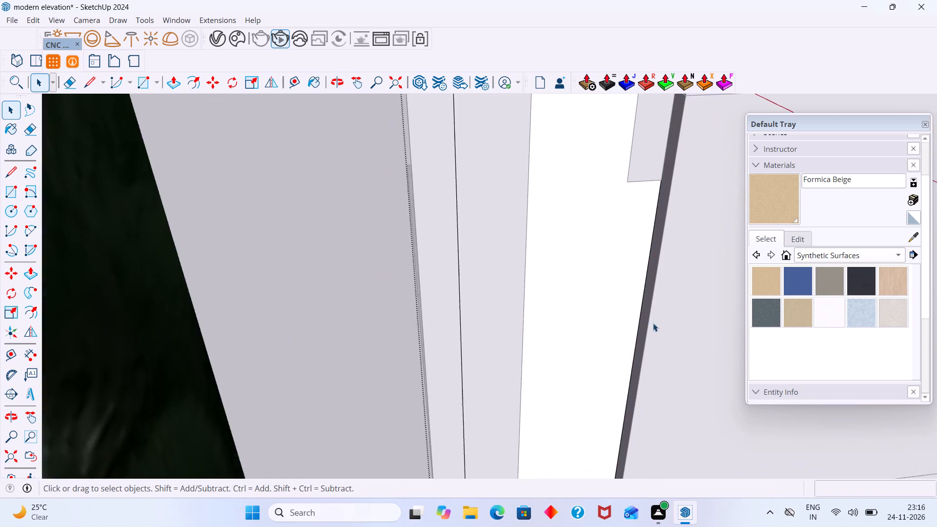
pyautogui.scroll(5, 653, 323)
pyautogui.moveTo(646, 310); pyautogui.dragTo(703, 287, button='middle')
pyautogui.scroll(3, 678, 285)
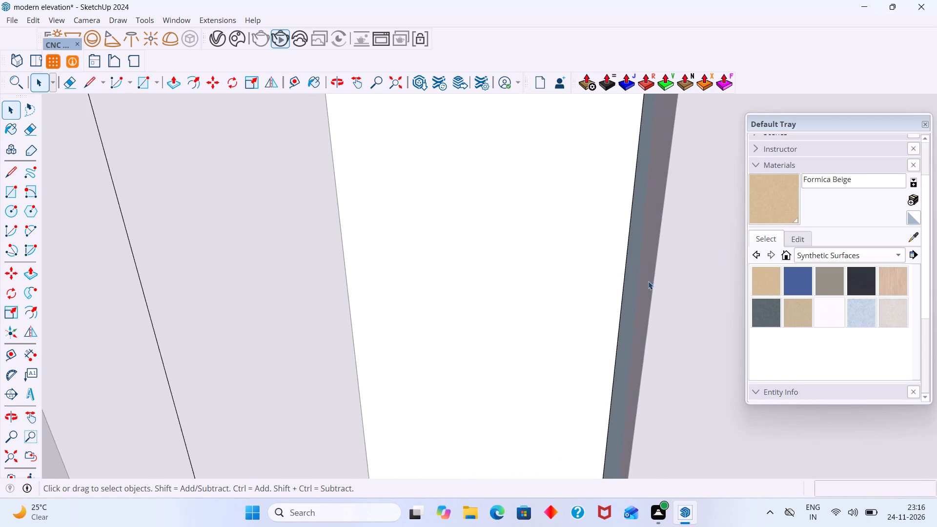
pyautogui.scroll(2, 648, 281)
pyautogui.doubleClick(646, 270)
pyautogui.press('p')
pyautogui.click(645, 270)
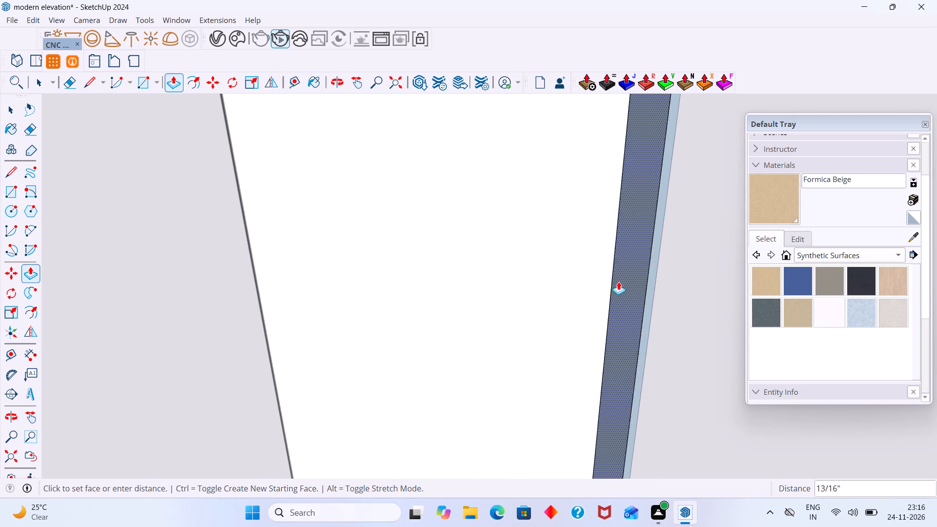
pyautogui.scroll(-20, 546, 312)
pyautogui.scroll(-9, 546, 312)
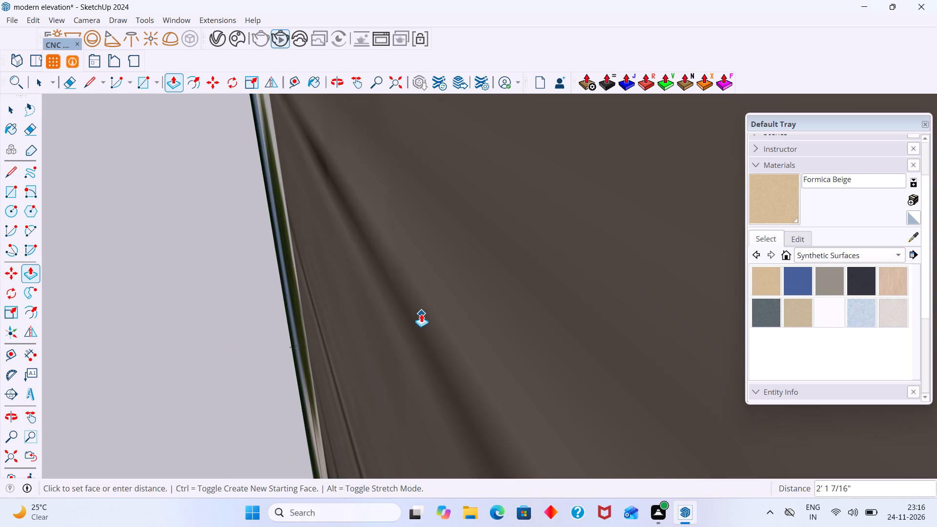
pyautogui.scroll(-4, 418, 306)
pyautogui.moveTo(414, 304); pyautogui.dragTo(269, 293, button='middle')
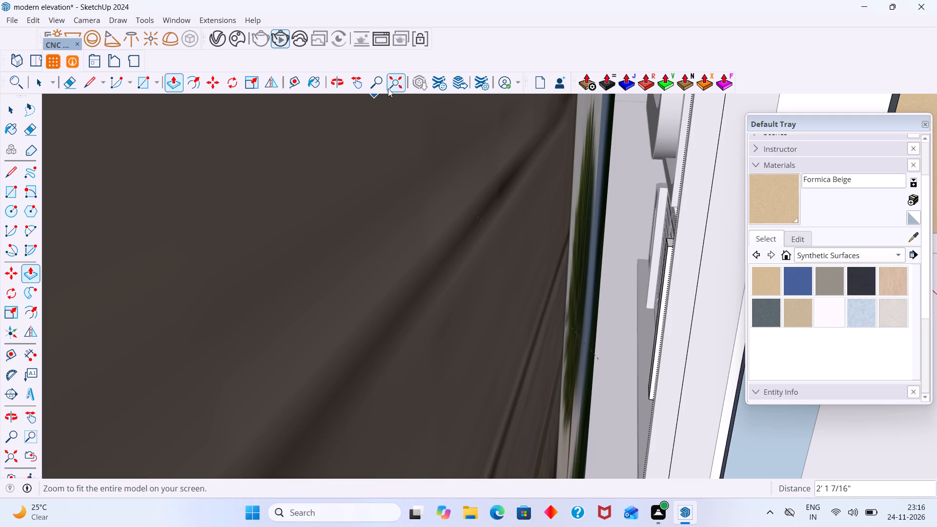
pyautogui.click(390, 85)
pyautogui.scroll(-8, 439, 173)
pyautogui.scroll(14, 468, 251)
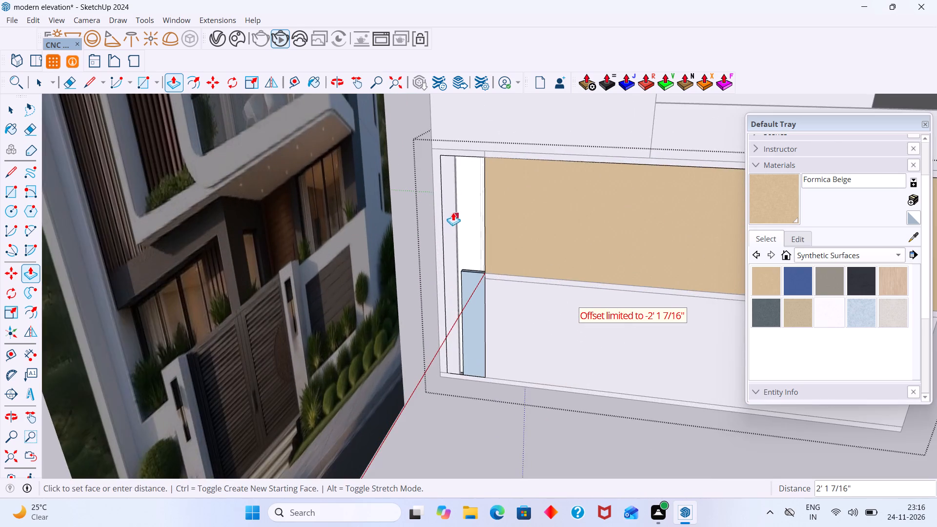
pyautogui.scroll(10, 456, 155)
pyautogui.click(452, 151)
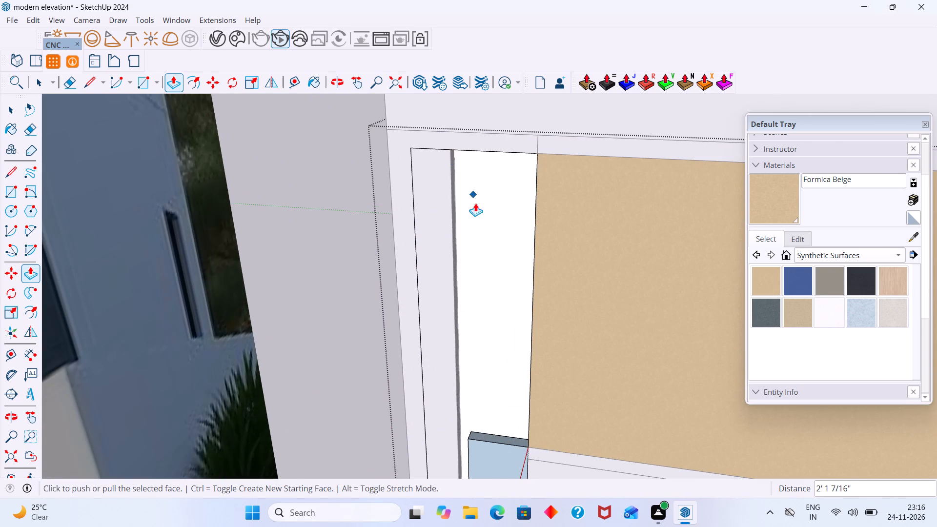
pyautogui.scroll(-12, 479, 217)
pyautogui.press('space')
pyautogui.click(497, 436)
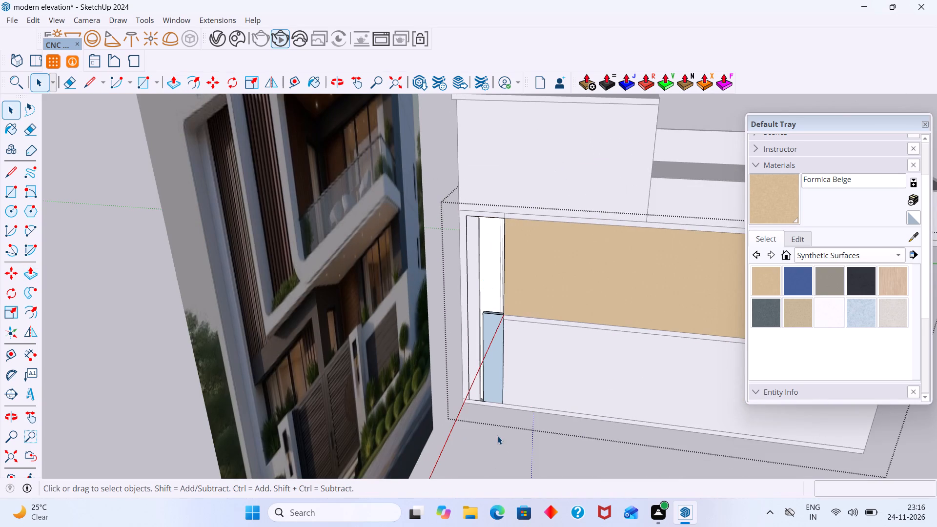
# Push/Pull the exposed narrow side face of the lower infill another 4 1/2" to the far edge of the recess.
pyautogui.moveTo(482, 375); pyautogui.dragTo(522, 373, button='middle')
pyautogui.scroll(13, 504, 326)
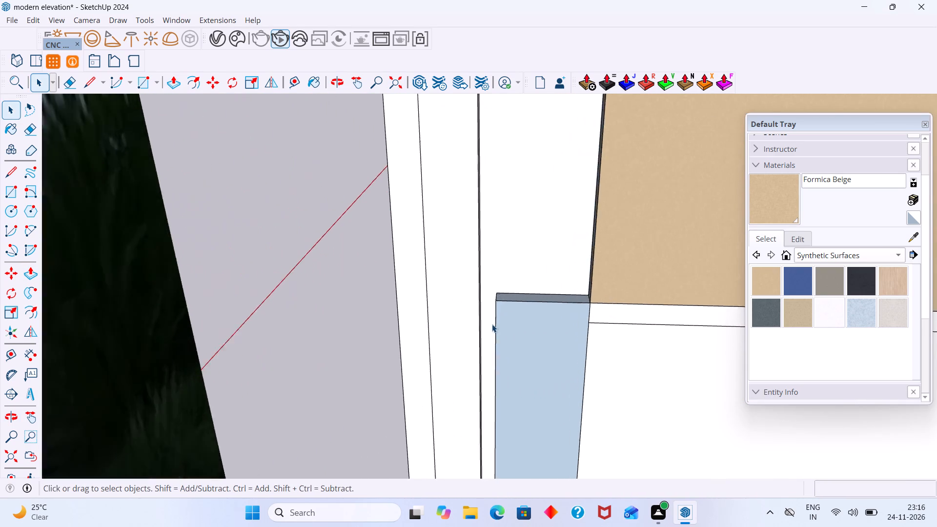
pyautogui.scroll(1, 492, 324)
pyautogui.moveTo(491, 331); pyautogui.dragTo(521, 265, button='middle')
pyautogui.scroll(2, 539, 259)
pyautogui.moveTo(578, 257); pyautogui.dragTo(590, 259, button='middle')
pyautogui.scroll(5, 566, 240)
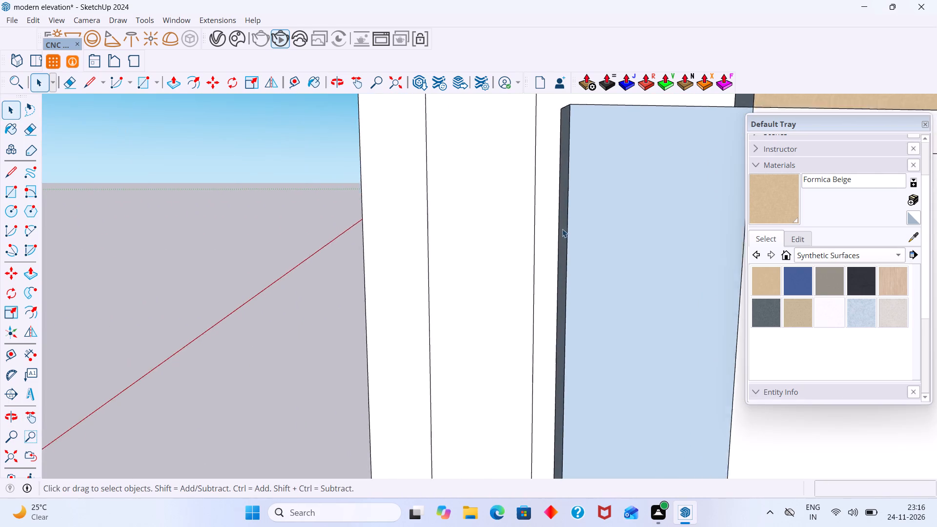
pyautogui.scroll(11, 562, 229)
pyautogui.tripleClick(570, 185)
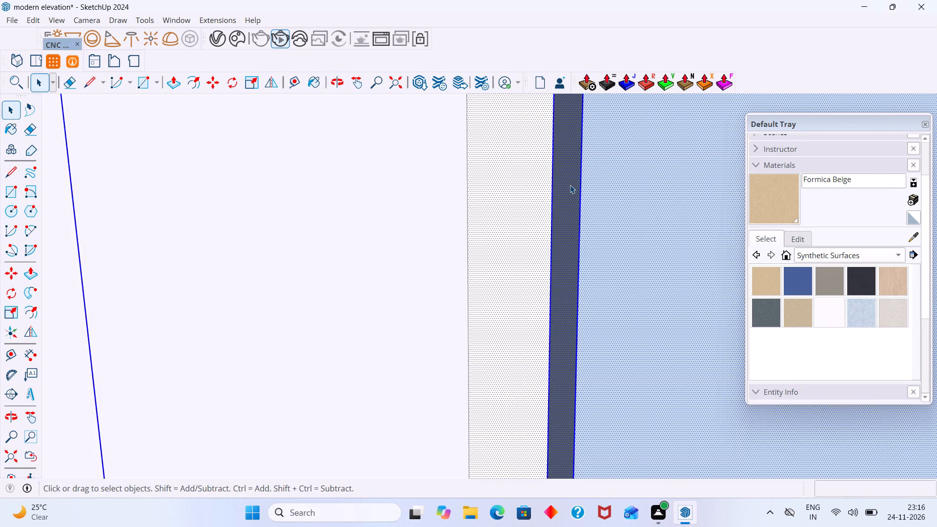
pyautogui.click(570, 185)
pyautogui.scroll(4, 570, 185)
pyautogui.click(570, 185)
pyautogui.press('p')
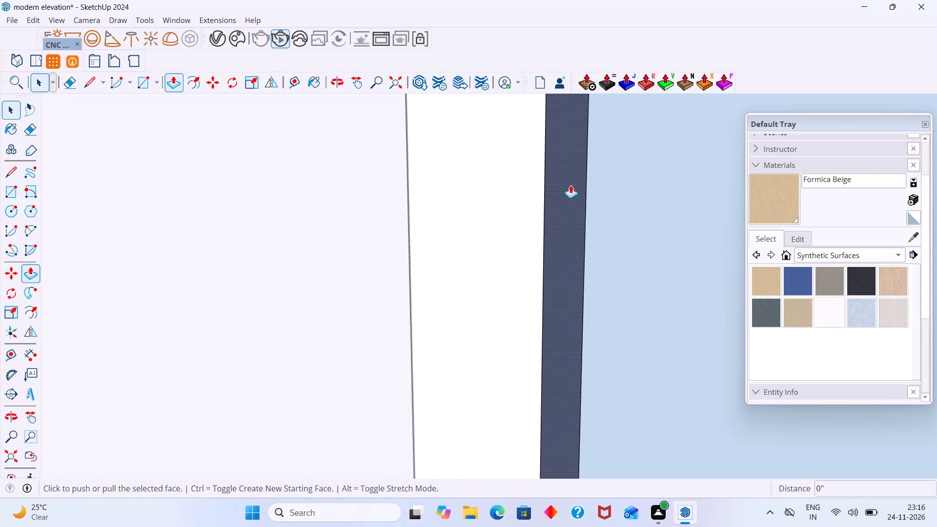
pyautogui.click(570, 185)
pyautogui.scroll(-20, 527, 193)
pyautogui.scroll(-7, 527, 193)
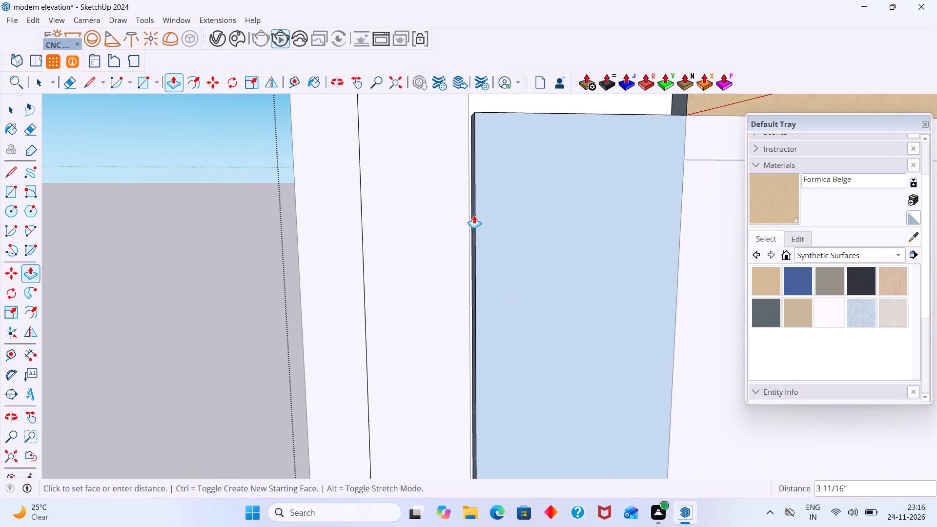
pyautogui.scroll(-11, 474, 215)
pyautogui.scroll(-19, 465, 220)
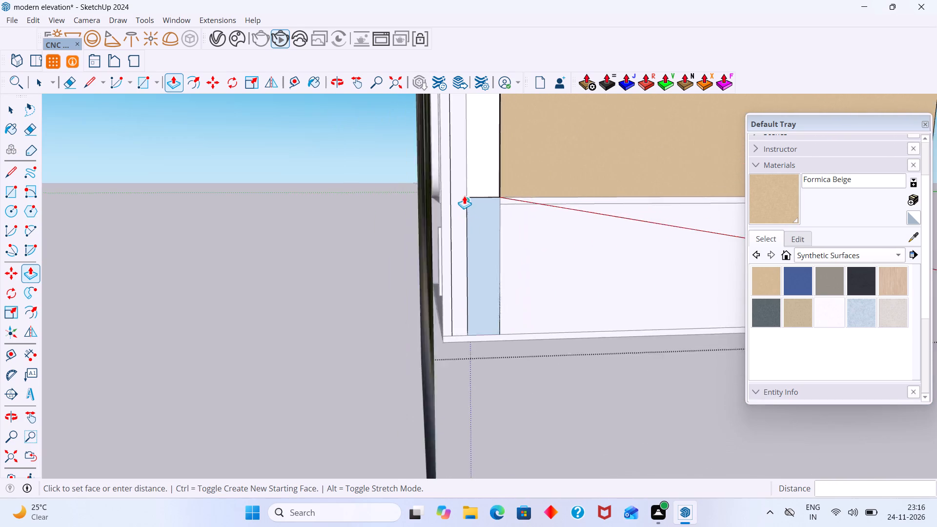
pyautogui.scroll(-9, 464, 196)
pyautogui.scroll(20, 453, 151)
pyautogui.scroll(1, 453, 151)
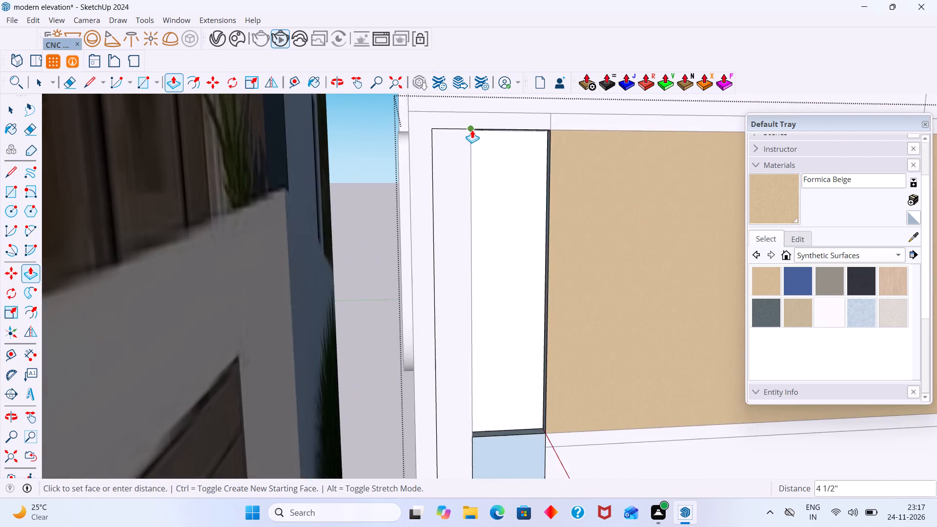
pyautogui.scroll(5, 472, 130)
pyautogui.click(470, 131)
pyautogui.scroll(-4, 470, 135)
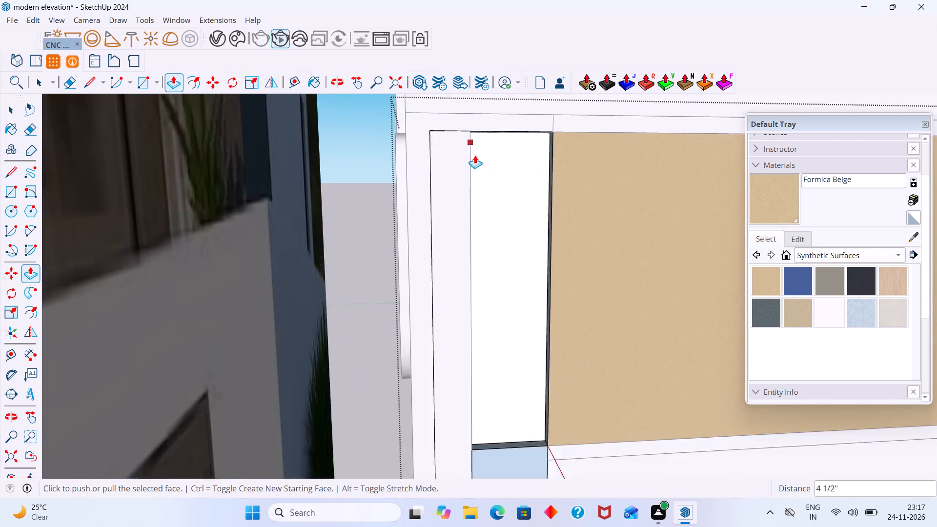
pyautogui.scroll(-7, 475, 155)
pyautogui.press('space')
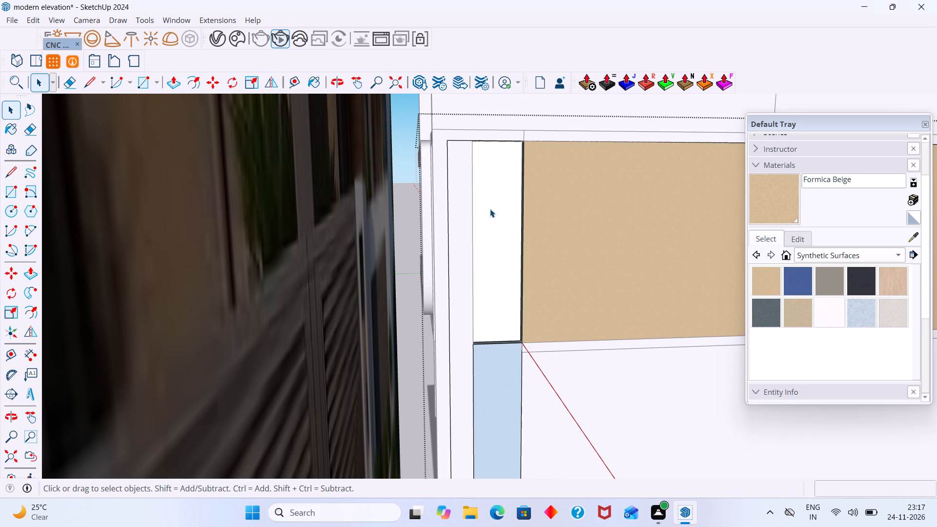
# Push/Pull the top ledge of the lower infill up 10' to the top corner of the strip.
pyautogui.moveTo(529, 264); pyautogui.dragTo(435, 324, button='middle')
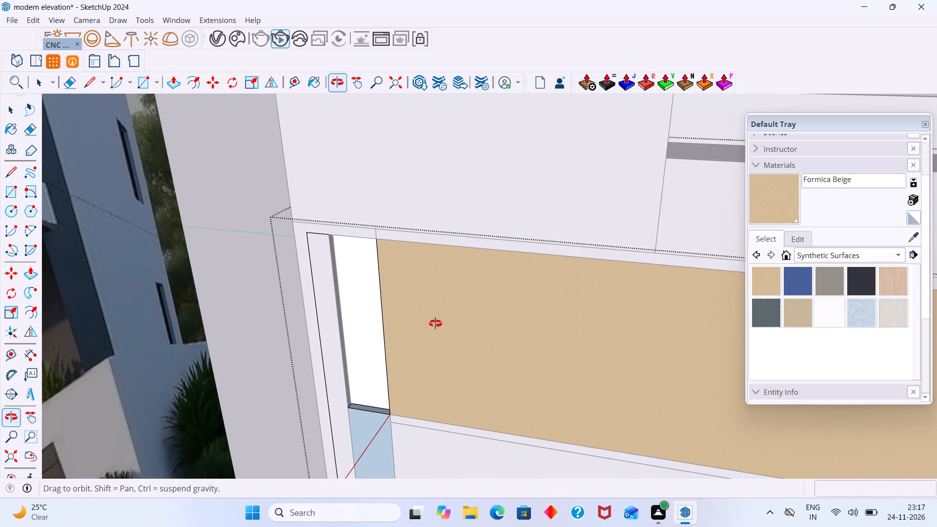
pyautogui.moveTo(435, 324); pyautogui.dragTo(442, 314, button='middle')
pyautogui.press('space')
pyautogui.scroll(11, 342, 398)
pyautogui.scroll(-1, 381, 398)
pyautogui.scroll(3, 378, 403)
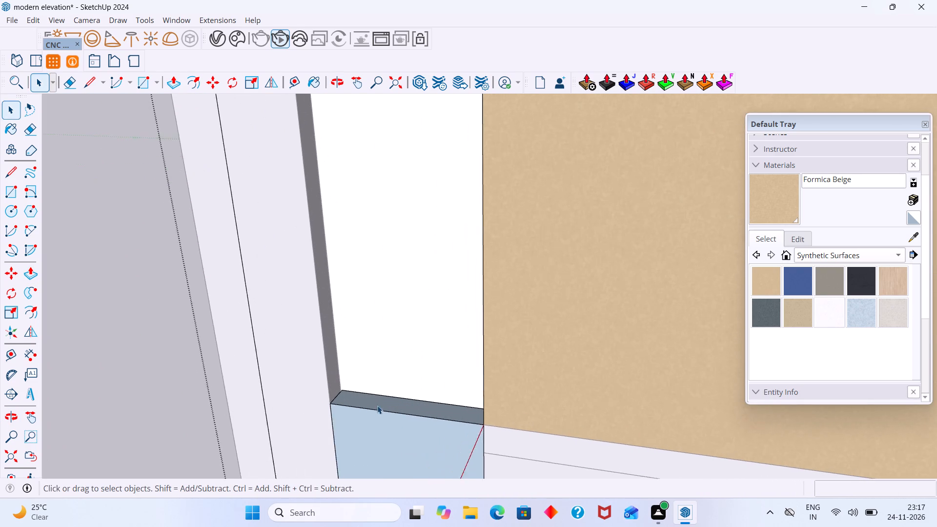
pyautogui.scroll(11, 377, 405)
pyautogui.doubleClick(387, 382)
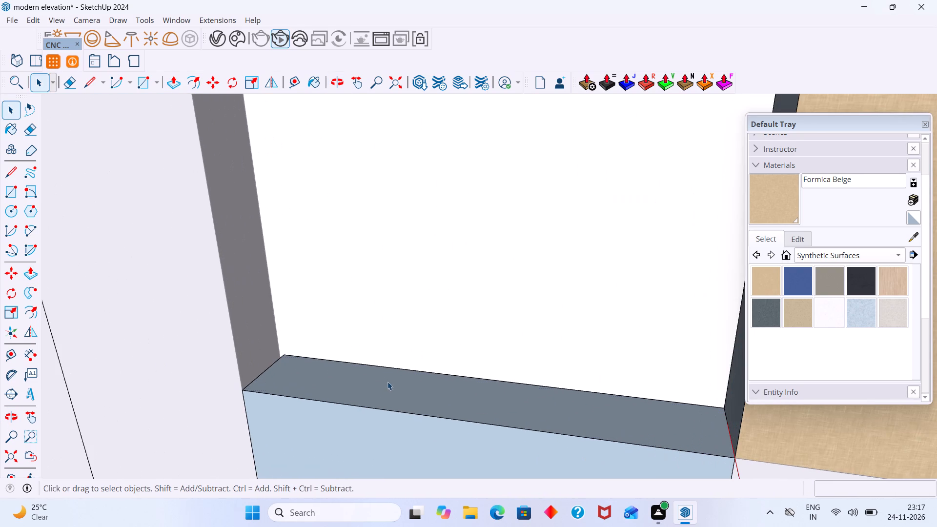
pyautogui.press('p')
pyautogui.click(387, 386)
pyautogui.scroll(-7, 386, 315)
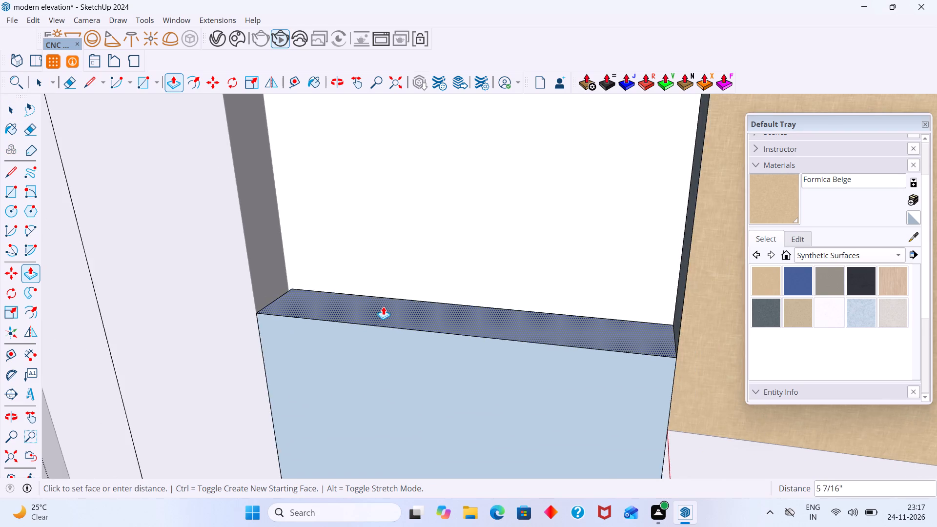
pyautogui.scroll(-20, 383, 306)
pyautogui.scroll(-20, 383, 306)
pyautogui.scroll(-14, 383, 306)
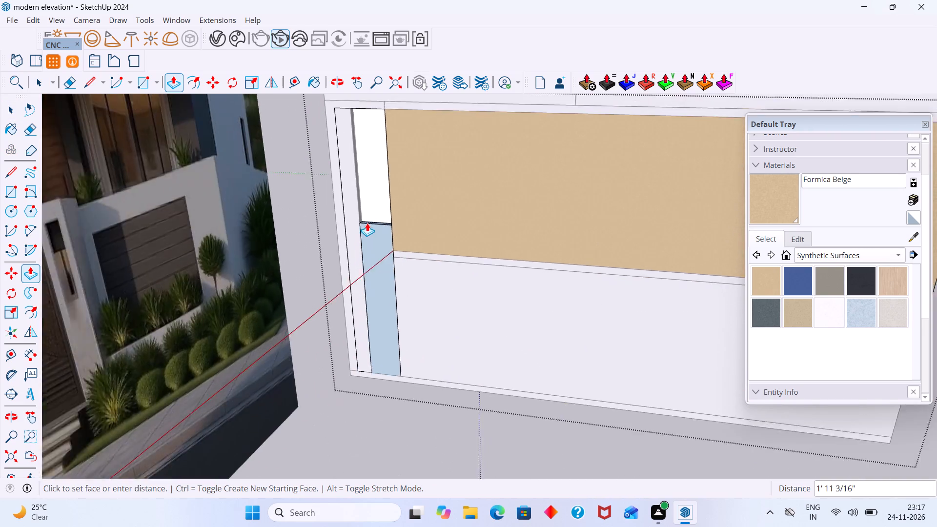
pyautogui.scroll(-4, 367, 223)
pyautogui.scroll(11, 352, 170)
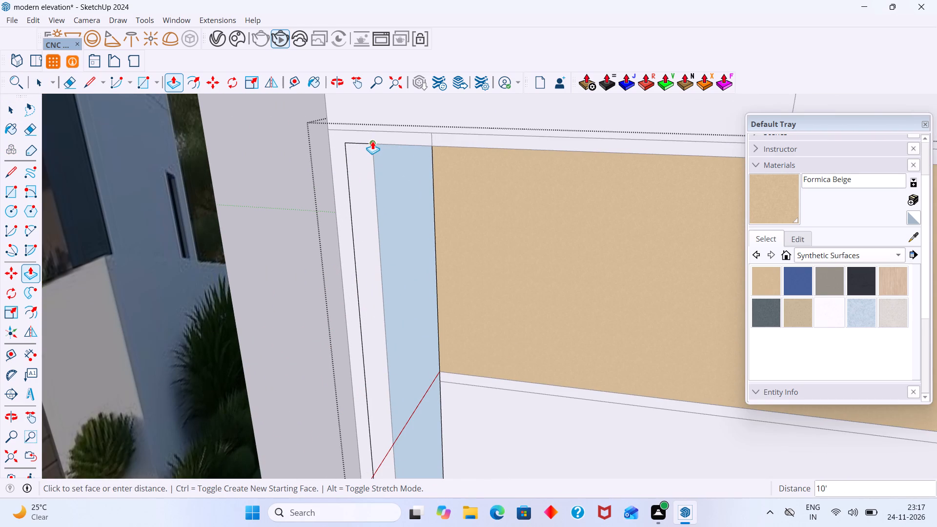
pyautogui.click(372, 141)
pyautogui.press('space')
# Reverse the blue back-side face of the filled full-height strip inside the wall group and close the group.
pyautogui.scroll(-10, 372, 172)
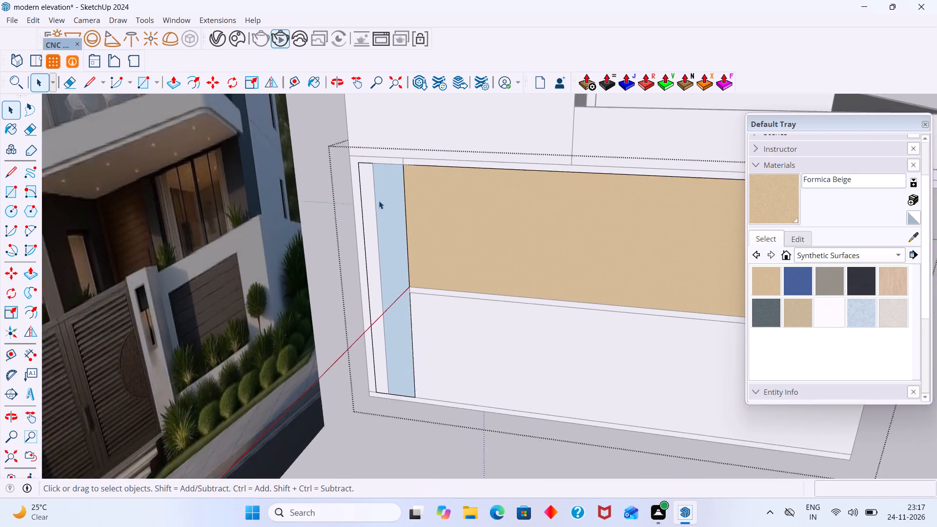
pyautogui.scroll(-11, 379, 201)
pyautogui.click(441, 335)
pyautogui.scroll(9, 387, 282)
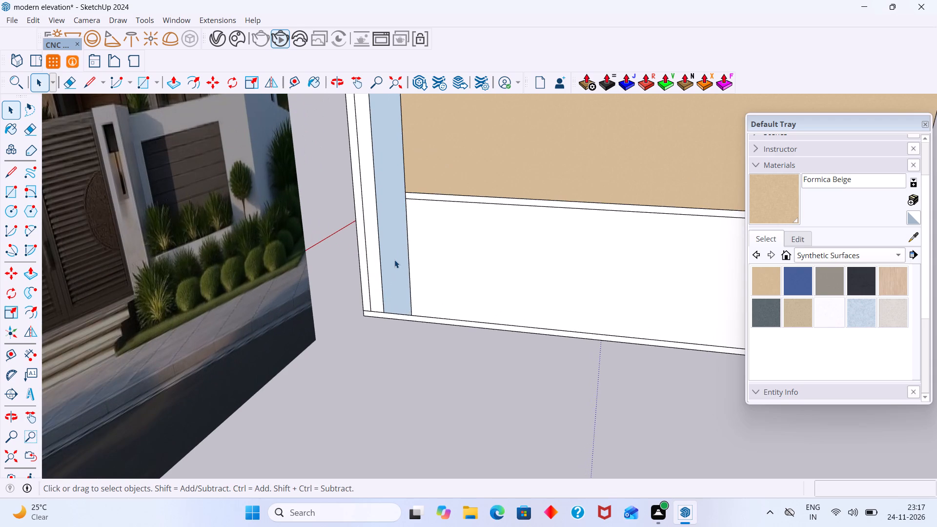
pyautogui.doubleClick(394, 257)
pyautogui.doubleClick(394, 257)
pyautogui.click(396, 257)
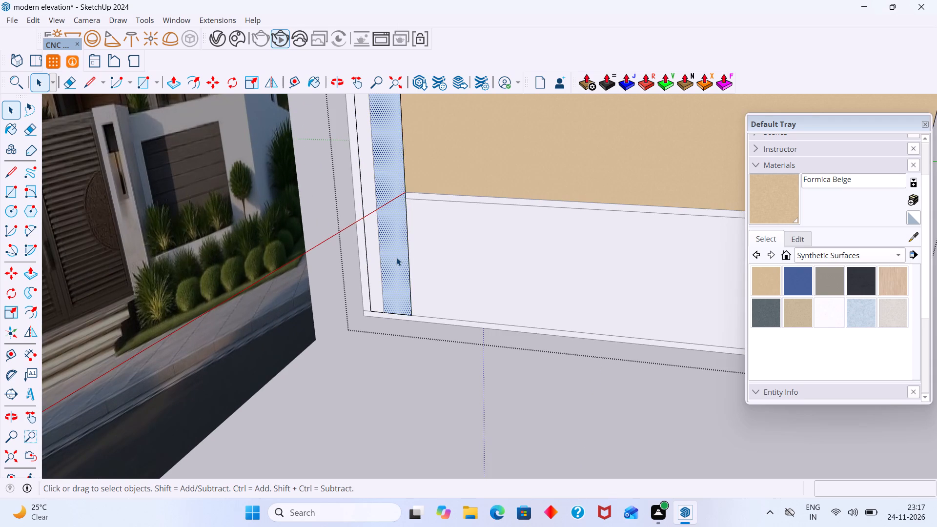
pyautogui.rightClick(396, 256)
pyautogui.click(442, 129)
pyautogui.moveTo(428, 385); pyautogui.dragTo(427, 380)
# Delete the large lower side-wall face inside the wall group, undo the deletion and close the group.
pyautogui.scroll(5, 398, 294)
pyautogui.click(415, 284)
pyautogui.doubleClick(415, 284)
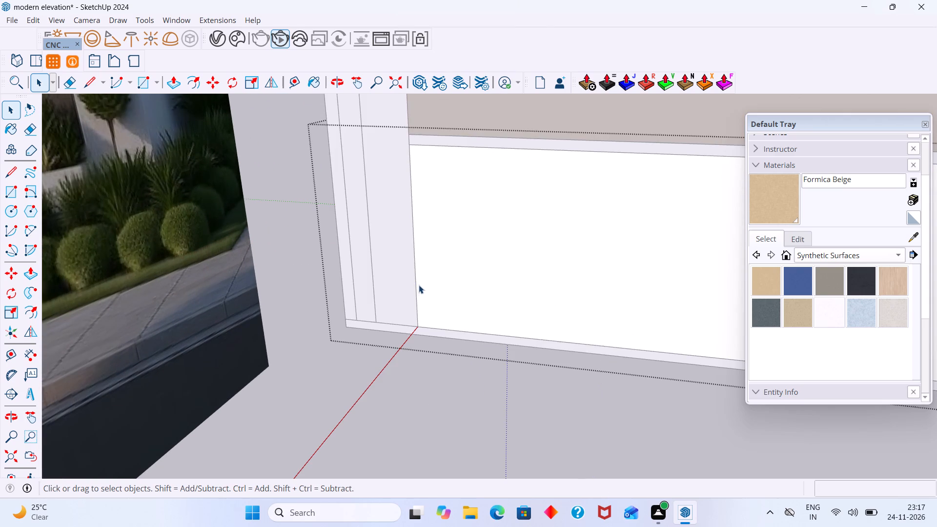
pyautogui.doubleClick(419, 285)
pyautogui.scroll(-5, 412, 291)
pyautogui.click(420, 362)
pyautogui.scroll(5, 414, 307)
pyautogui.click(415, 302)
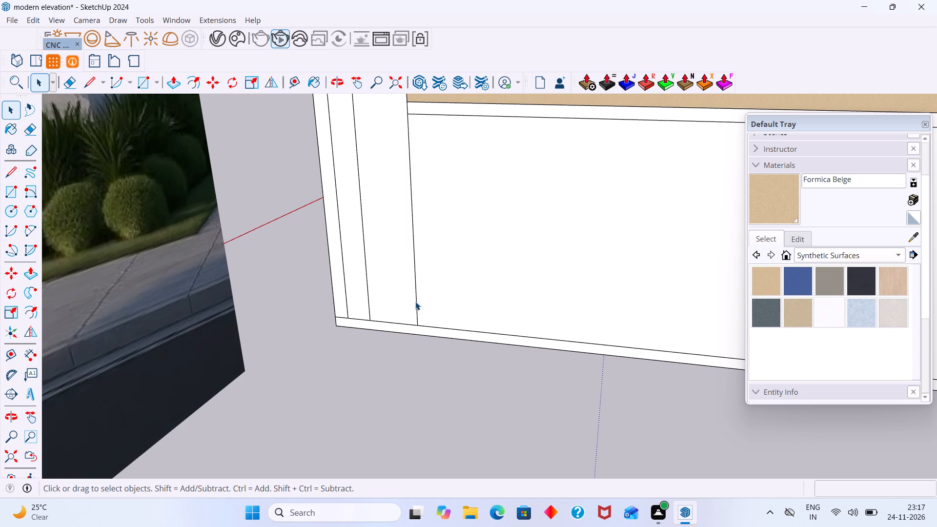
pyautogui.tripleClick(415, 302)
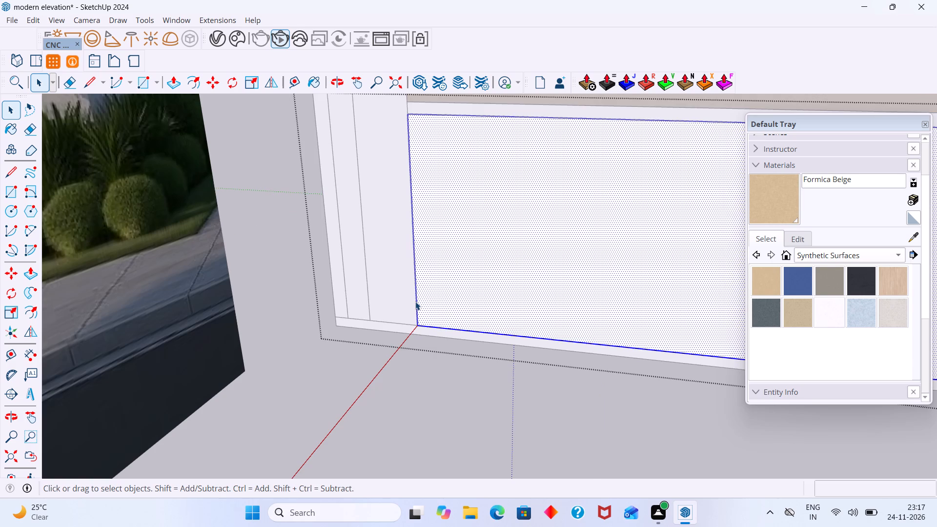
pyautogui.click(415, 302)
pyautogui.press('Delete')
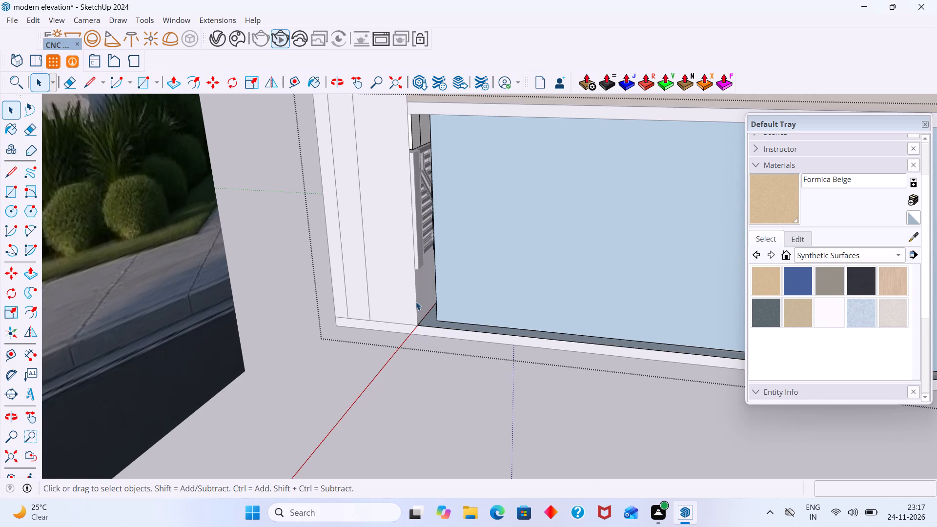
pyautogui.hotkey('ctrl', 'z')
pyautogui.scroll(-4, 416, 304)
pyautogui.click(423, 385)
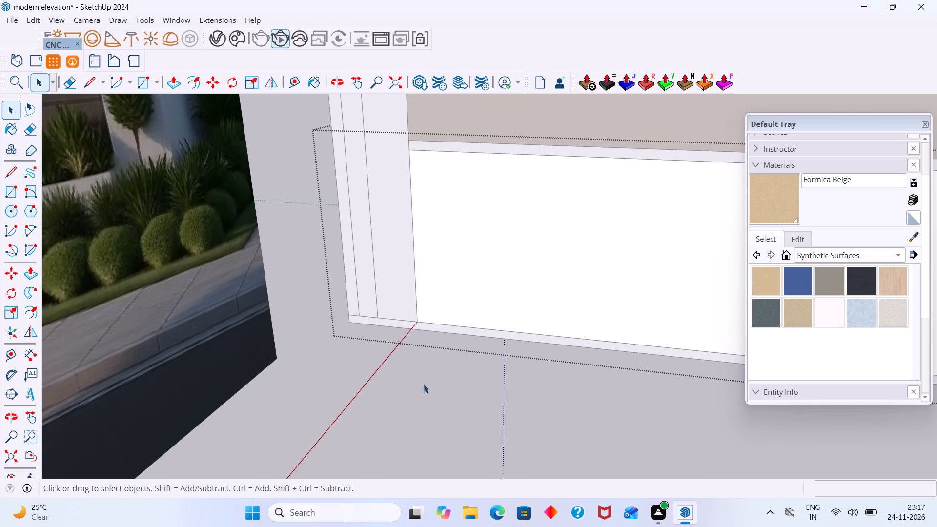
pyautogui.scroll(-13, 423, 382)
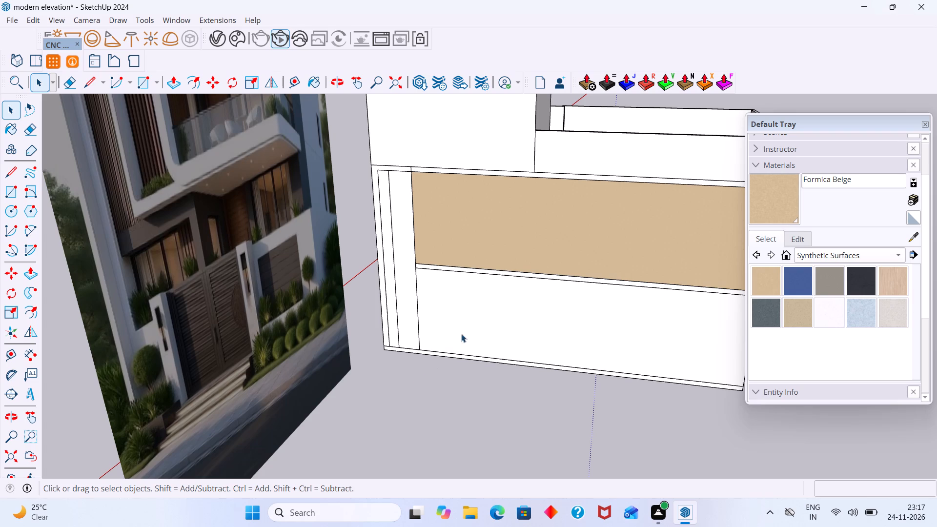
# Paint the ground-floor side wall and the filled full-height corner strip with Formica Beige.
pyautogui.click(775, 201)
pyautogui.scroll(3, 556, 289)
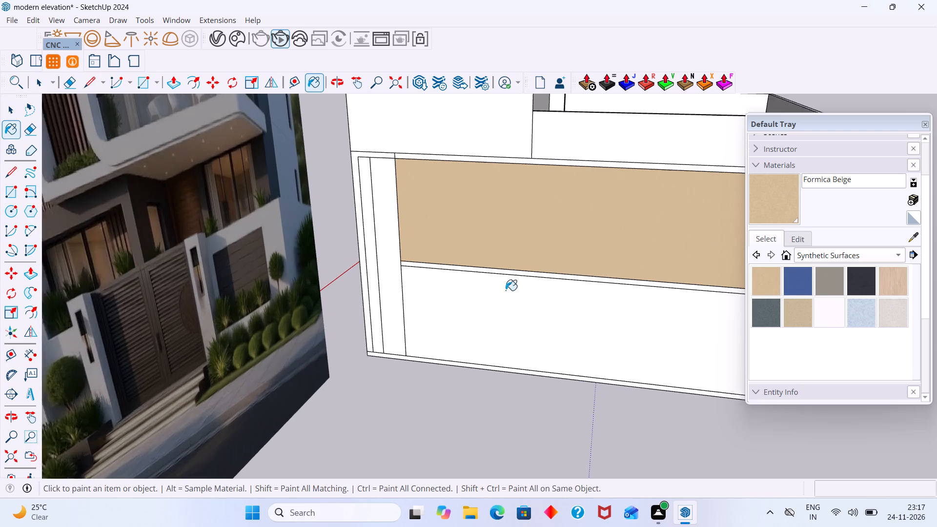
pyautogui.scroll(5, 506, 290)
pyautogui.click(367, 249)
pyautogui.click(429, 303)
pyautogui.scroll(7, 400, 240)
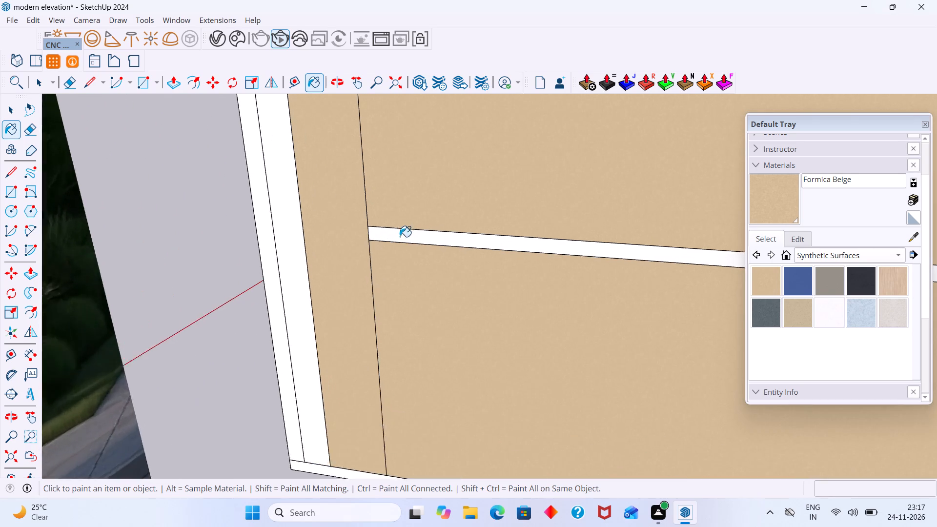
# Examine the beige-painted walls on all sides of the house and compare the elevation with the reference image.
pyautogui.scroll(-20, 404, 243)
pyautogui.scroll(-15, 404, 243)
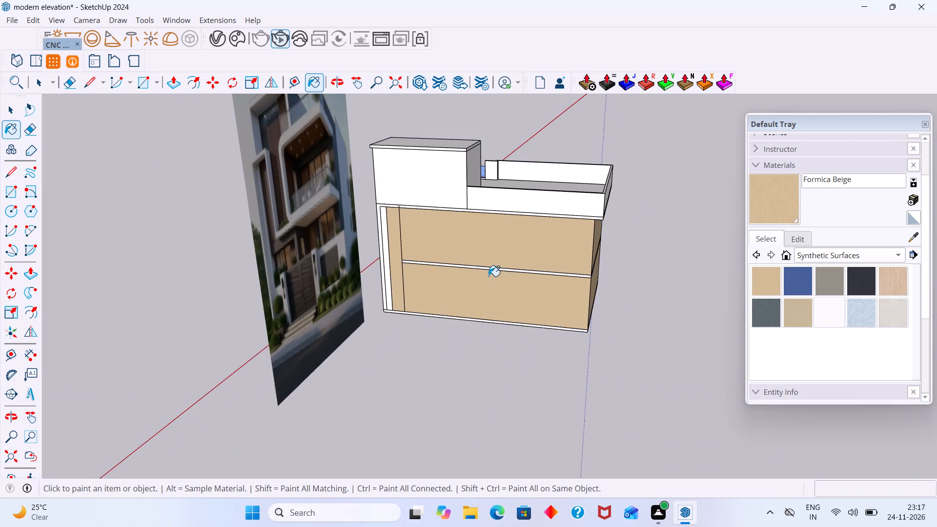
pyautogui.moveTo(487, 275); pyautogui.dragTo(0, 276, button='middle')
pyautogui.moveTo(532, 215); pyautogui.dragTo(226, 225, button='middle')
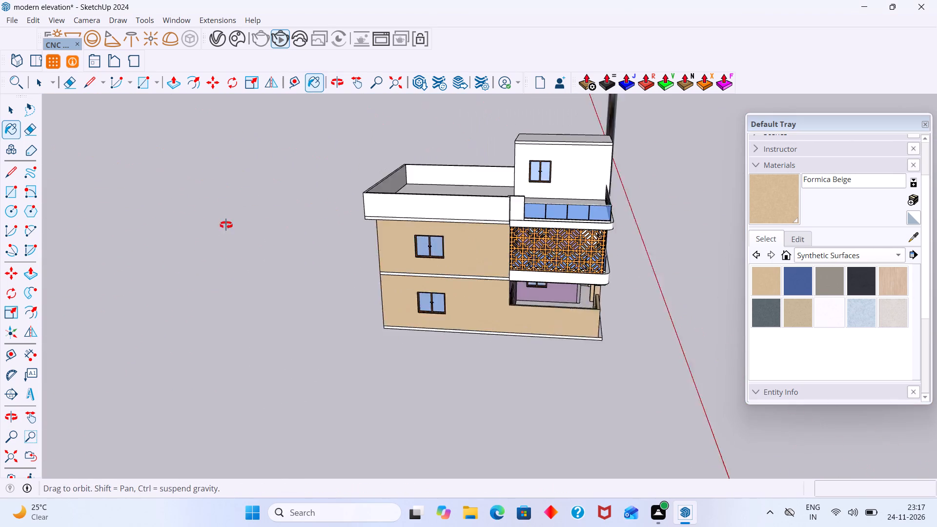
pyautogui.moveTo(226, 225); pyautogui.dragTo(206, 225, button='middle')
pyautogui.scroll(8, 527, 285)
pyautogui.moveTo(525, 303); pyautogui.dragTo(391, 238, button='middle')
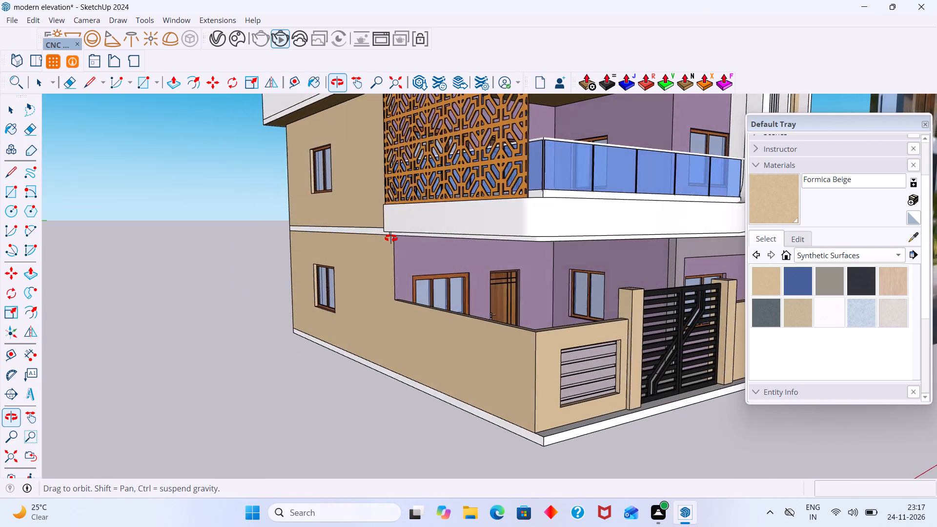
pyautogui.moveTo(391, 238); pyautogui.dragTo(567, 282, button='middle')
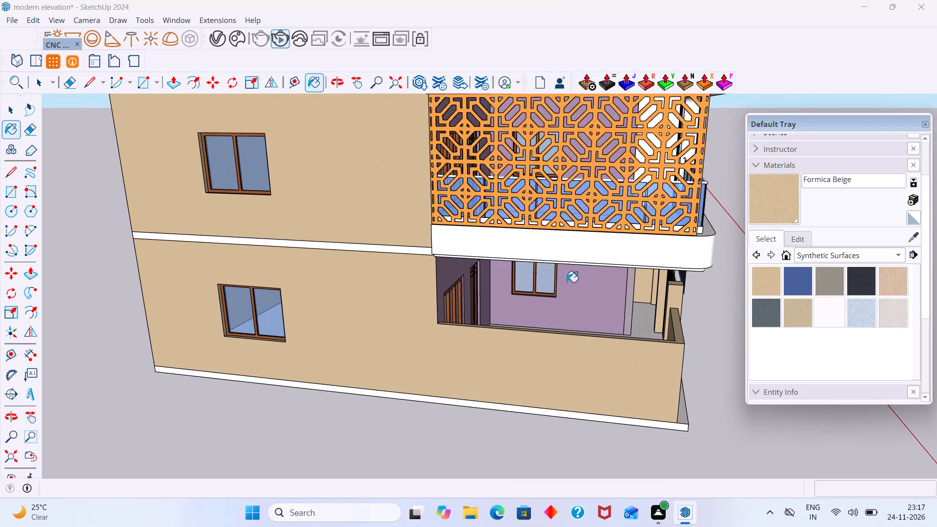
pyautogui.press('space')
pyautogui.scroll(-4, 523, 319)
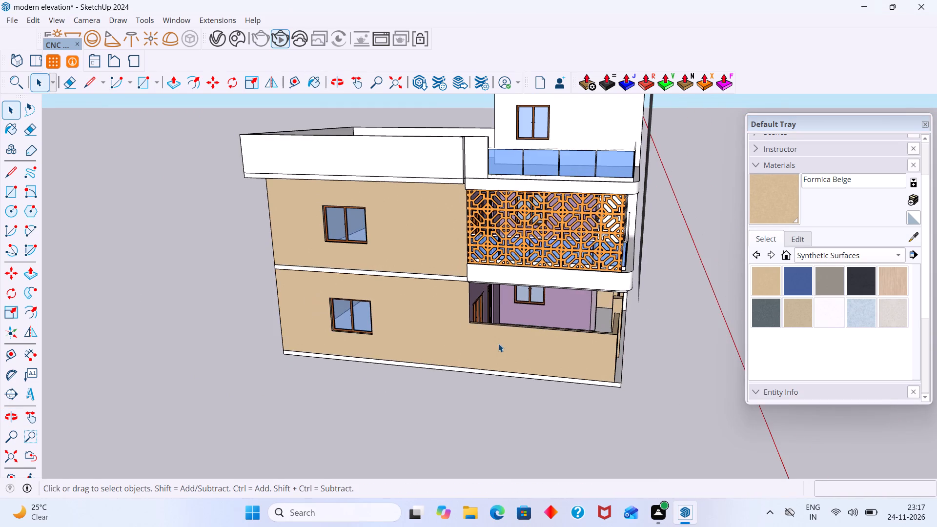
pyautogui.moveTo(481, 343); pyautogui.dragTo(421, 327, button='middle')
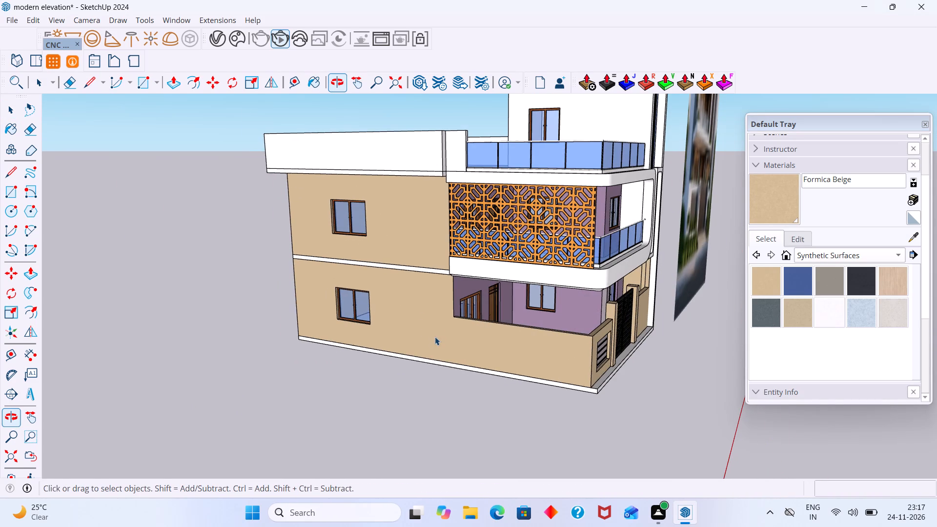
pyautogui.scroll(15, 435, 337)
pyautogui.scroll(-20, 476, 310)
pyautogui.scroll(-6, 476, 310)
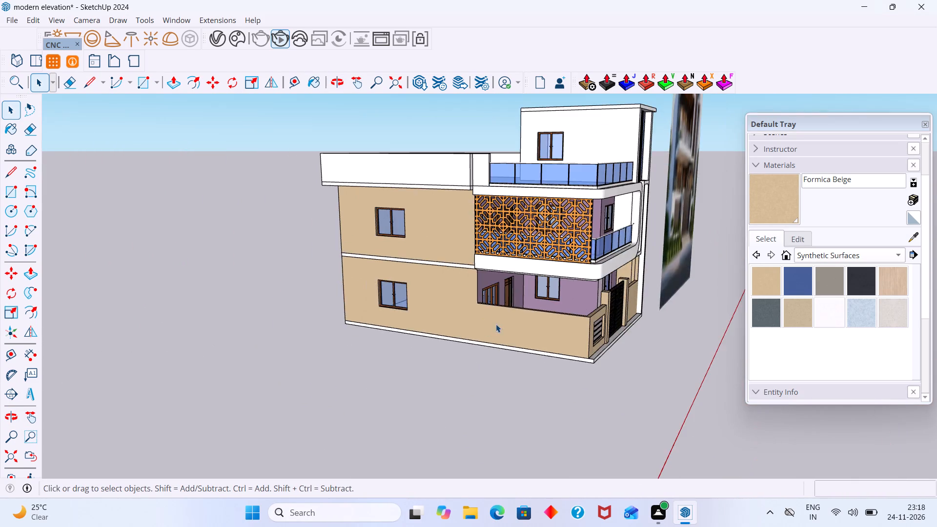
pyautogui.moveTo(495, 322); pyautogui.dragTo(290, 306, button='middle')
pyautogui.scroll(-8, 413, 311)
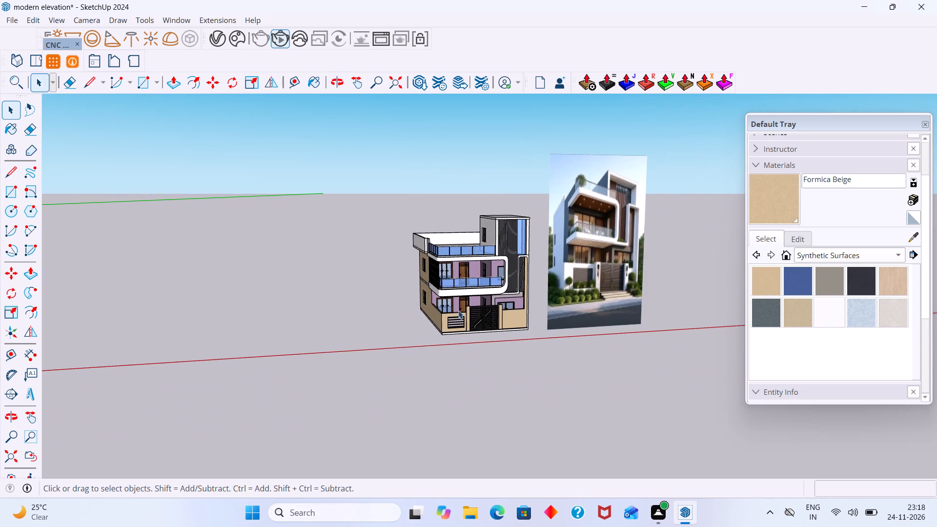
pyautogui.moveTo(459, 309); pyautogui.dragTo(441, 331, button='middle')
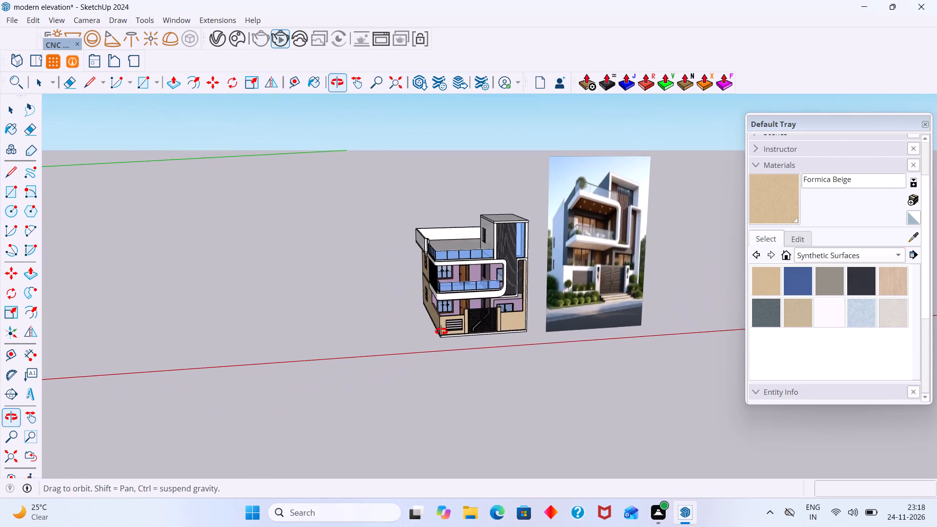
pyautogui.moveTo(441, 331); pyautogui.dragTo(590, 325, button='middle')
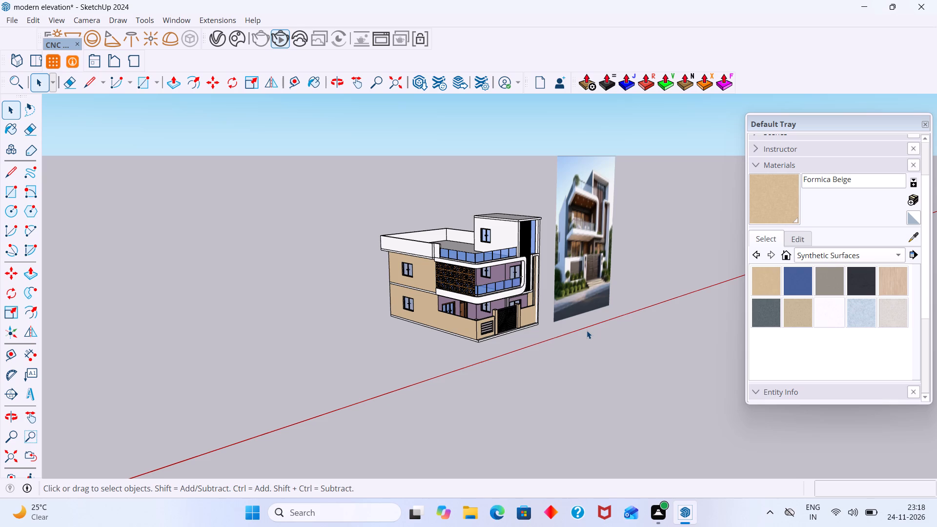
# Undo the wall painting and preceding wall edits back to the state with all exterior walls white.
pyautogui.hotkey('ctrl', 'z')
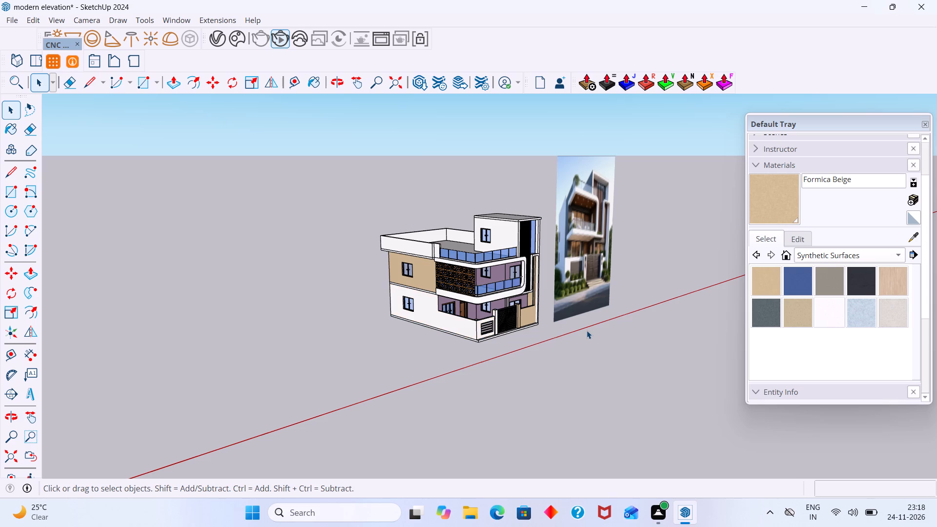
pyautogui.hotkey('ctrl', 'z')
pyautogui.hotkey('ctrl', 'z')
pyautogui.hotkey('ctrl', 'z')
pyautogui.hotkey('ctrl', 'z')
pyautogui.hotkey('ctrl', 'z')
pyautogui.hotkey('ctrl', 'z')
pyautogui.hotkey('ctrl', 'z')
pyautogui.hotkey('ctrl', 'z')
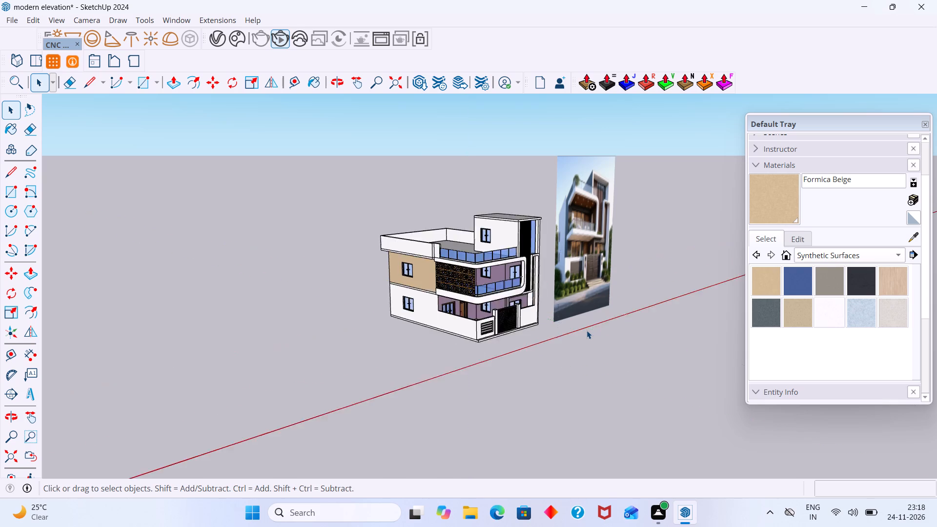
pyautogui.hotkey('ctrl', 'z')
pyautogui.hotkey('ctrl', 'z')
pyautogui.hotkey('ctrl', 'z')
pyautogui.hotkey('ctrl', 'z')
pyautogui.hotkey('ctrl', 'z')
pyautogui.hotkey('ctrl', 'z')
pyautogui.hotkey('ctrl', 'z')
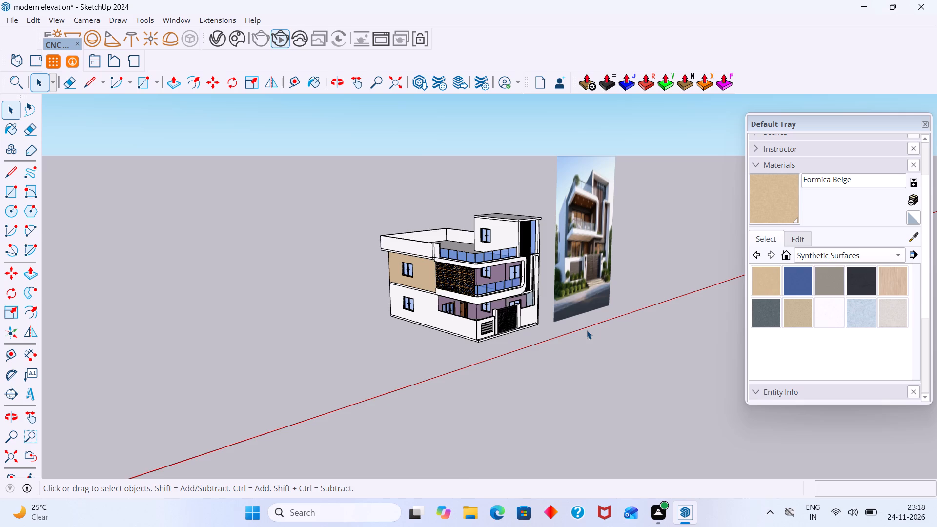
pyautogui.hotkey('ctrl', 'z')
pyautogui.hotkey('ctrl', 'z')
pyautogui.hotkey('ctrl', 'z')
pyautogui.hotkey('ctrl', 'z')
pyautogui.hotkey('ctrl', 'z')
pyautogui.hotkey('ctrl', 'z')
pyautogui.hotkey('ctrl', 'z')
pyautogui.hotkey('ctrl', 'z')
pyautogui.hotkey('ctrl', 'z')
pyautogui.hotkey('ctrl', 'z')
pyautogui.hotkey('ctrl', 'z')
pyautogui.hotkey('ctrl', 'z')
pyautogui.hotkey('ctrl', 'z')
pyautogui.hotkey('ctrl', 'z')
pyautogui.hotkey('ctrl', 'z')
pyautogui.hotkey('ctrl', 'z')
pyautogui.hotkey('ctrl', 'z')
pyautogui.hotkey('ctrl', 'z')
pyautogui.hotkey('ctrl', 'z')
pyautogui.hotkey('ctrl', 'z')
pyautogui.hotkey('ctrl', 'z')
pyautogui.hotkey('ctrl', 'z')
pyautogui.hotkey('ctrl', 'z')
pyautogui.hotkey('ctrl', 'z')
pyautogui.hotkey('ctrl', 'z')
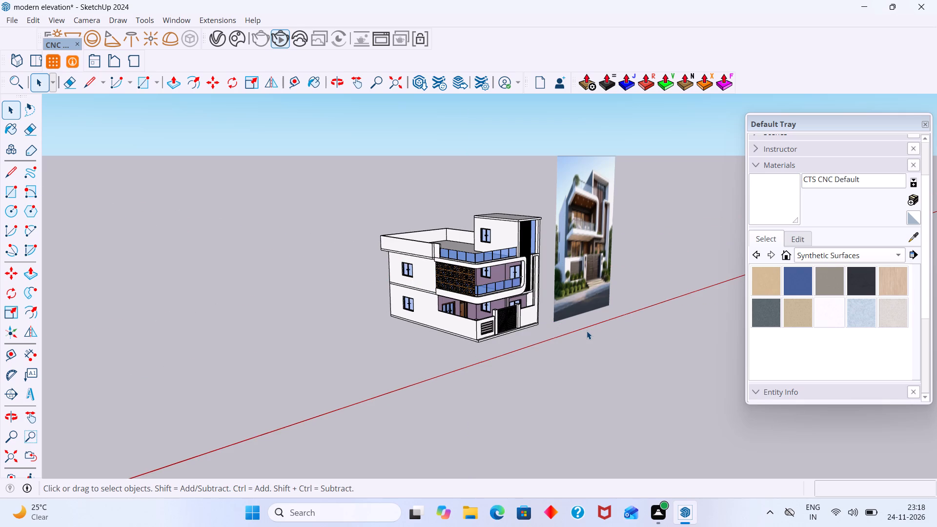
pyautogui.click(639, 336)
# Close the floating CNC toolbar.
pyautogui.moveTo(483, 229); pyautogui.dragTo(403, 219, button='middle')
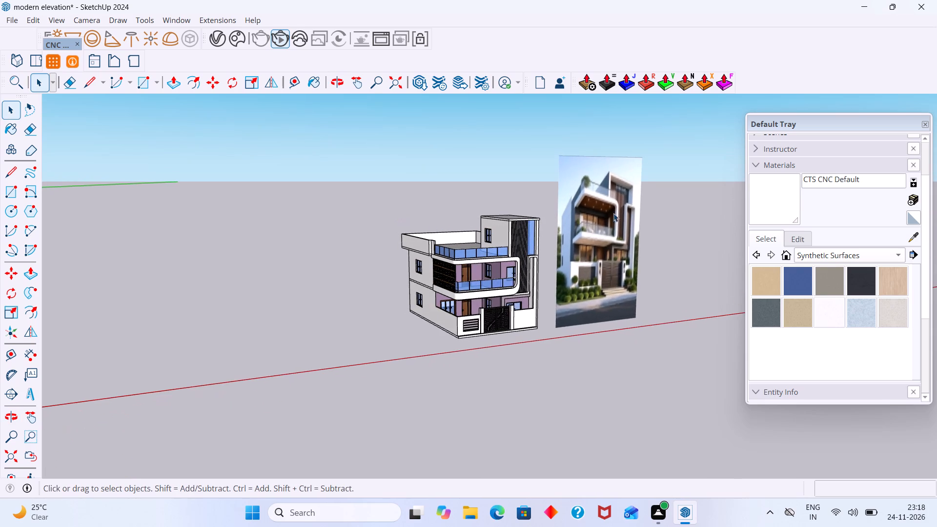
pyautogui.scroll(4, 615, 213)
pyautogui.scroll(4, 380, 301)
pyautogui.scroll(-10, 385, 300)
pyautogui.moveTo(407, 335); pyautogui.dragTo(406, 335, button='middle')
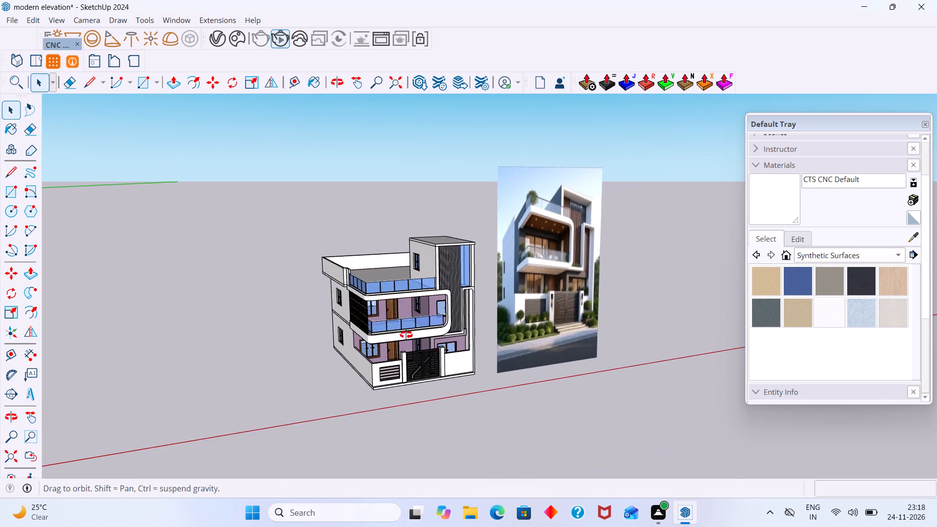
pyautogui.moveTo(406, 335); pyautogui.dragTo(330, 335, button='middle')
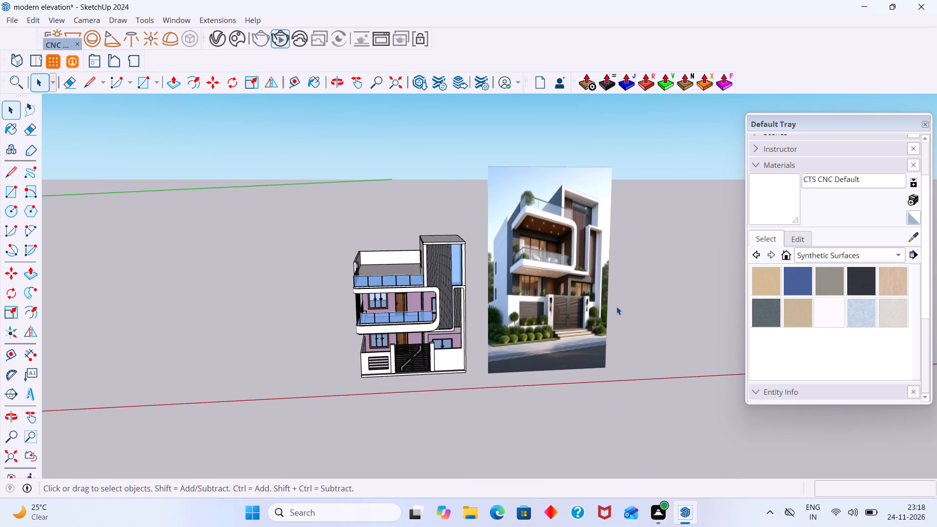
pyautogui.click(81, 42)
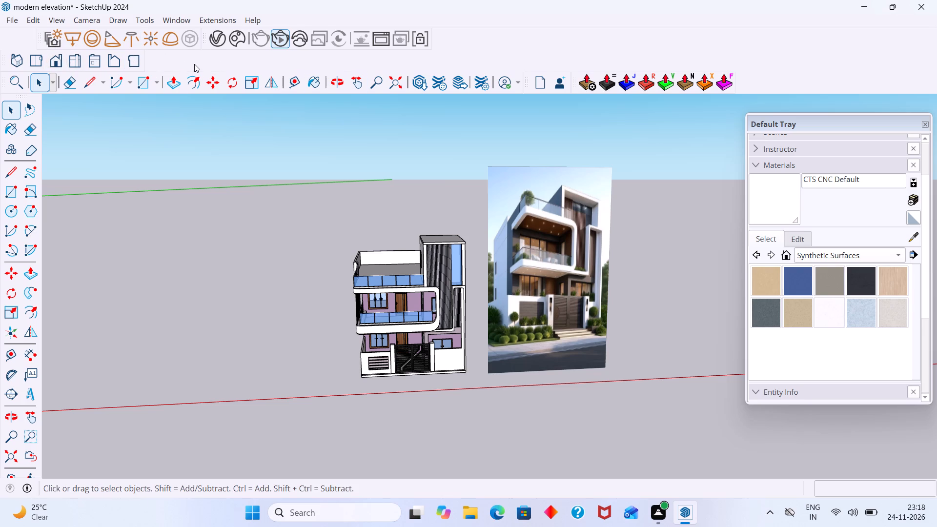
# Start a V-Ray interactive render of the house front beside the reference image and inspect the house in it.
pyautogui.doubleClick(280, 41)
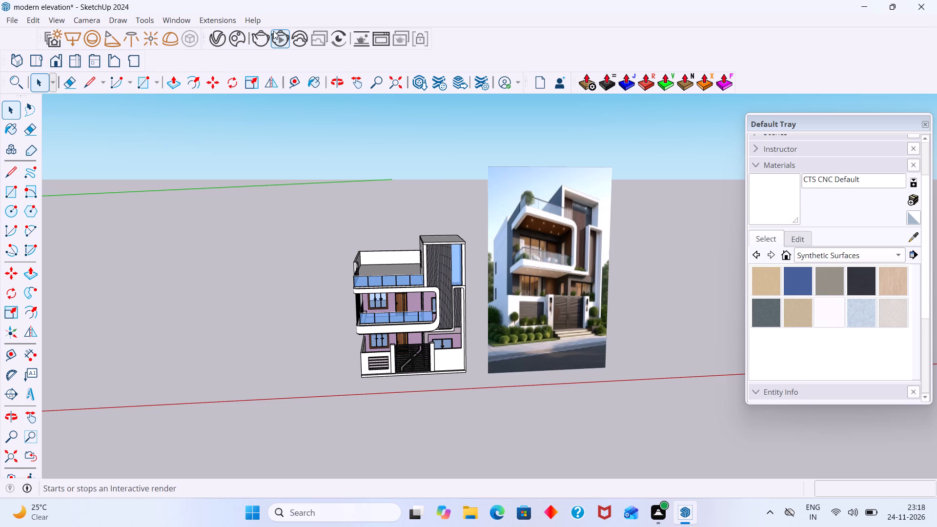
pyautogui.doubleClick(280, 33)
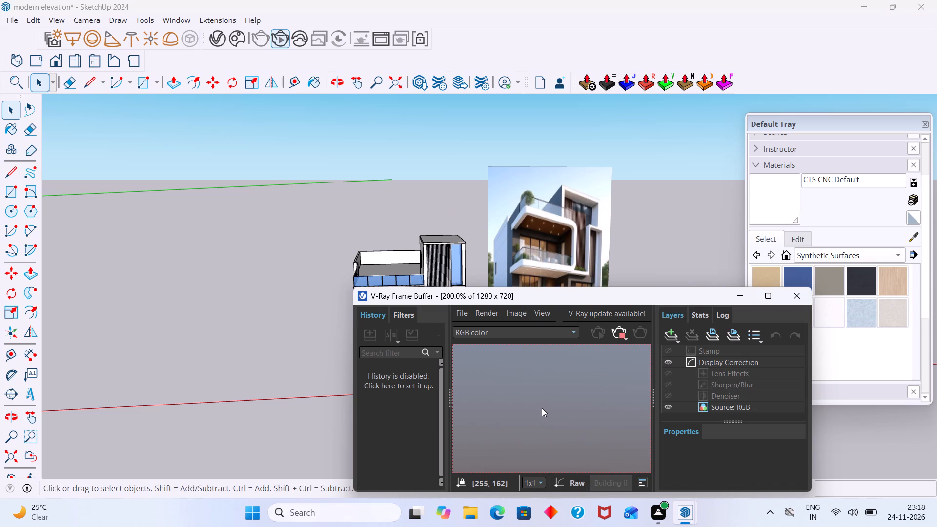
pyautogui.scroll(-2, 542, 408)
pyautogui.moveTo(573, 420); pyautogui.dragTo(565, 366, button='middle')
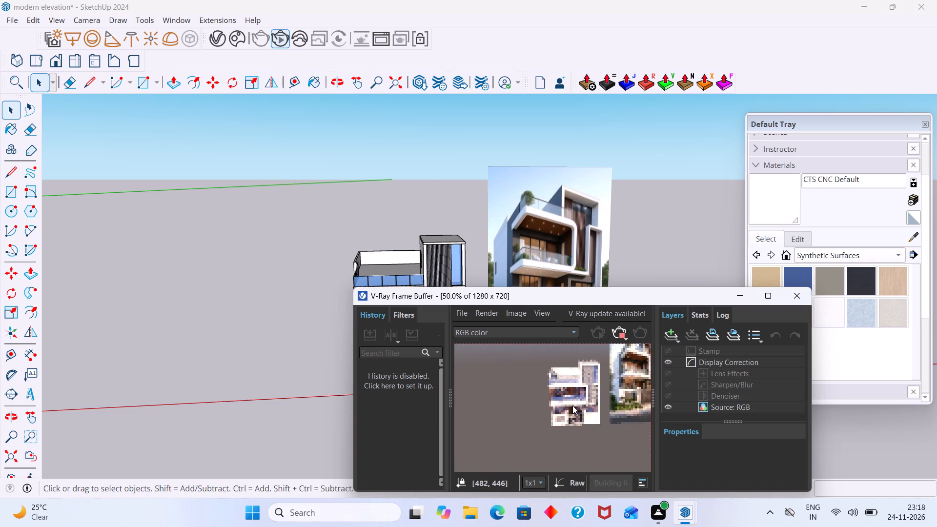
pyautogui.scroll(2, 572, 405)
pyautogui.scroll(-2, 573, 405)
pyautogui.scroll(1, 581, 405)
pyautogui.moveTo(601, 398); pyautogui.dragTo(597, 405, button='middle')
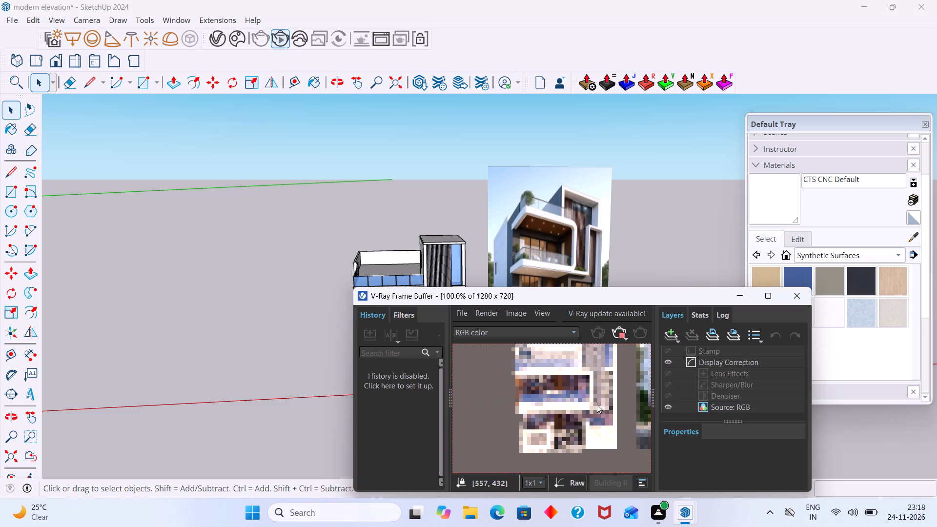
pyautogui.moveTo(597, 405); pyautogui.dragTo(597, 404, button='middle')
# Restart the V-Ray interactive render and examine the facade, balconies and stair tower in the rendered image.
pyautogui.click(618, 329)
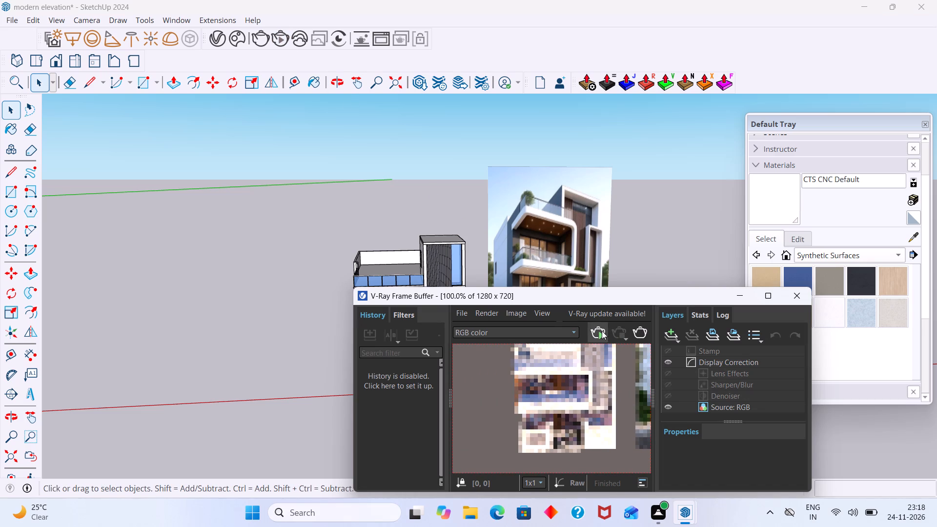
pyautogui.click(602, 331)
pyautogui.scroll(1, 595, 403)
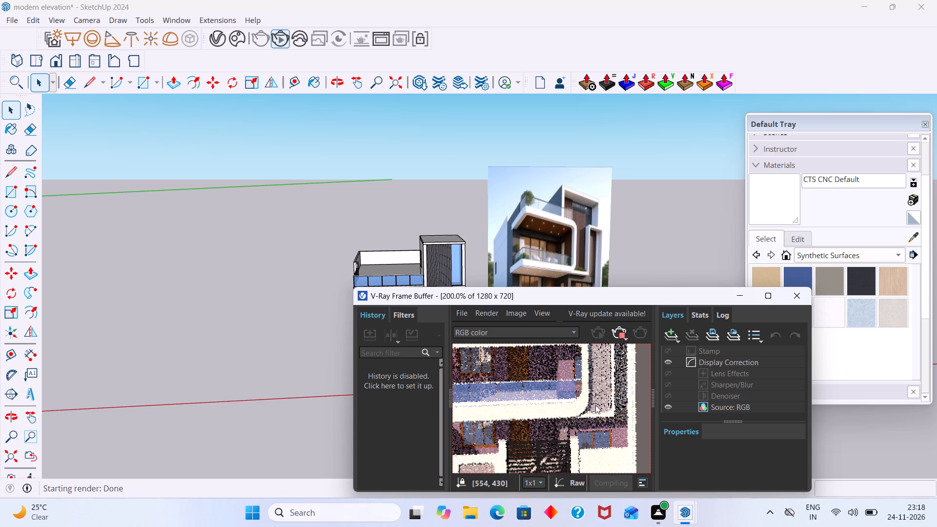
pyautogui.scroll(-1, 603, 416)
pyautogui.moveTo(599, 384); pyautogui.dragTo(596, 430, button='middle')
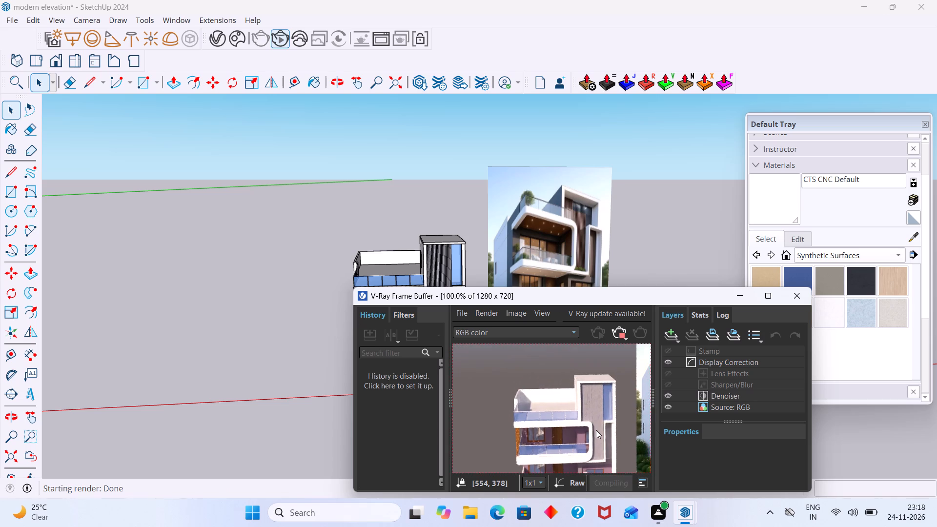
pyautogui.moveTo(596, 430); pyautogui.dragTo(595, 429, button='middle')
pyautogui.scroll(1, 605, 399)
pyautogui.moveTo(595, 398); pyautogui.dragTo(630, 366, button='middle')
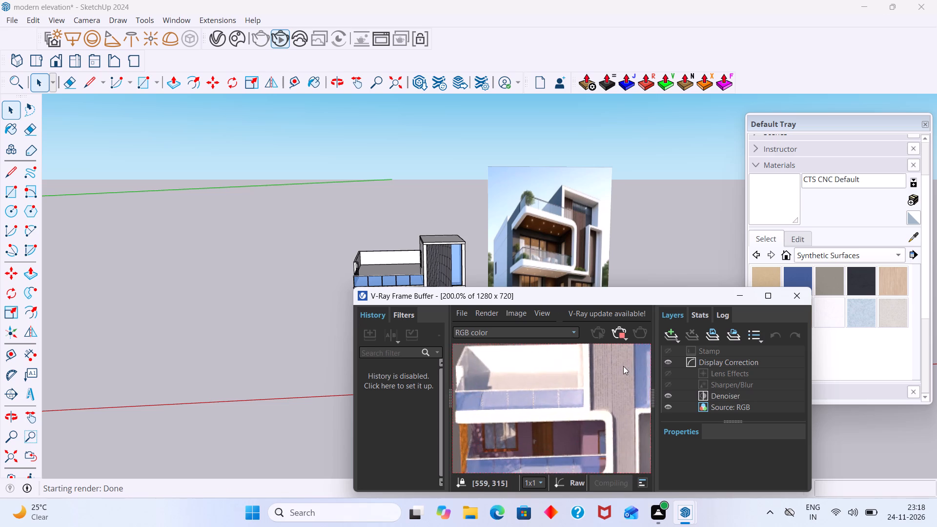
# Examine the balconies, entrance gate and boundary wall in the interactive render, keeping the render window clear of the house model.
pyautogui.scroll(-2, 623, 366)
pyautogui.scroll(2, 600, 385)
pyautogui.moveTo(580, 394); pyautogui.dragTo(622, 346, button='middle')
pyautogui.scroll(-1, 608, 364)
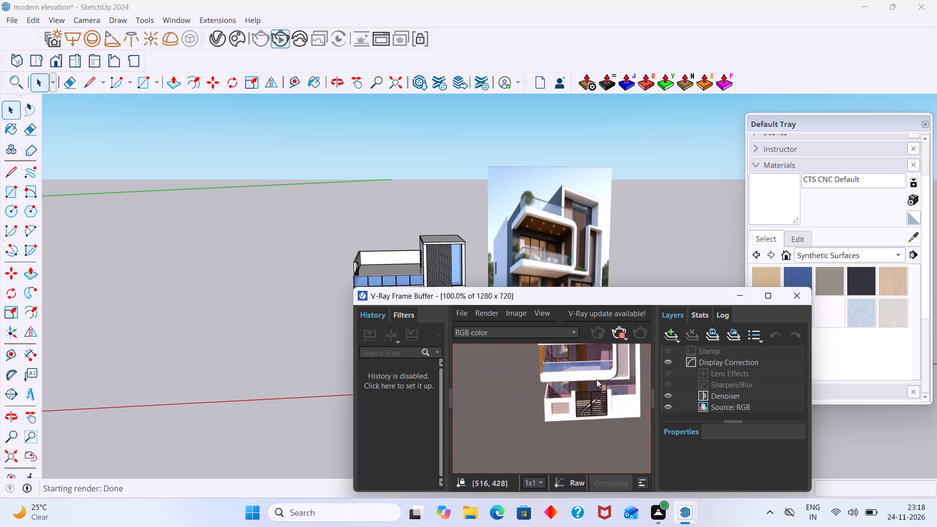
pyautogui.scroll(1, 592, 390)
pyautogui.moveTo(592, 390); pyautogui.dragTo(581, 417, button='middle')
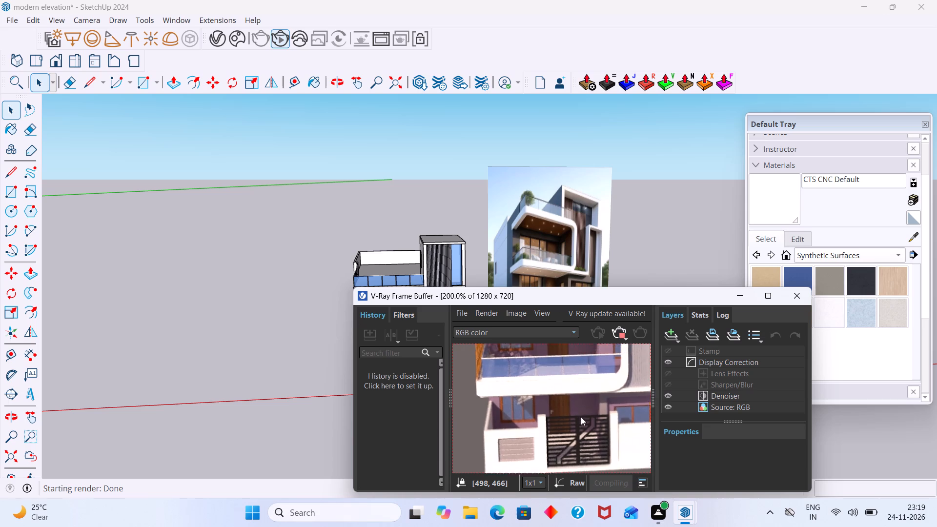
pyautogui.moveTo(581, 417); pyautogui.dragTo(581, 439, button='middle')
pyautogui.moveTo(582, 300); pyautogui.dragTo(682, 296)
pyautogui.scroll(-1, 654, 396)
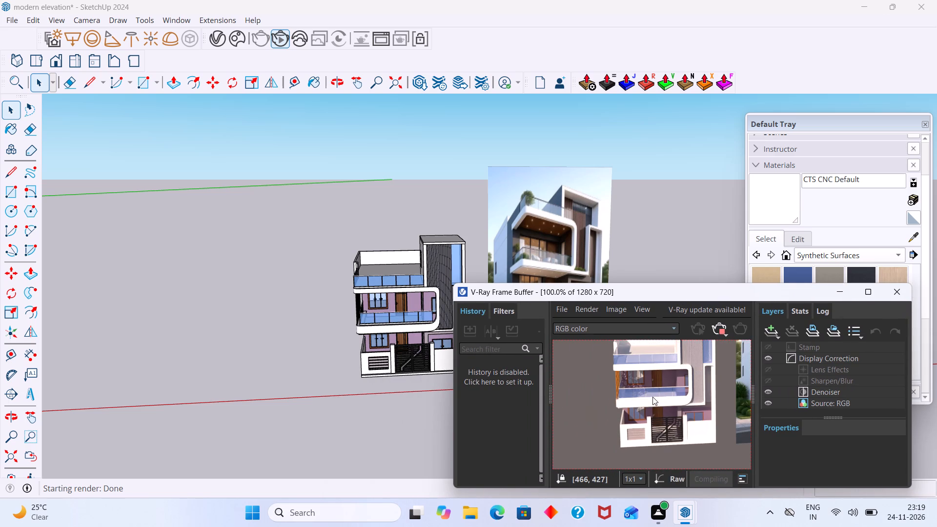
pyautogui.moveTo(652, 397); pyautogui.dragTo(642, 411, button='middle')
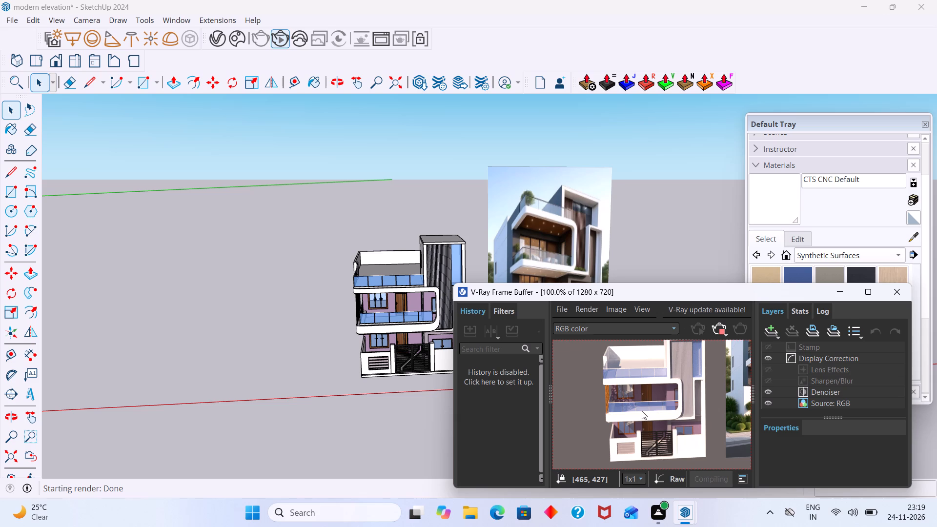
pyautogui.moveTo(642, 411); pyautogui.dragTo(644, 408, button='middle')
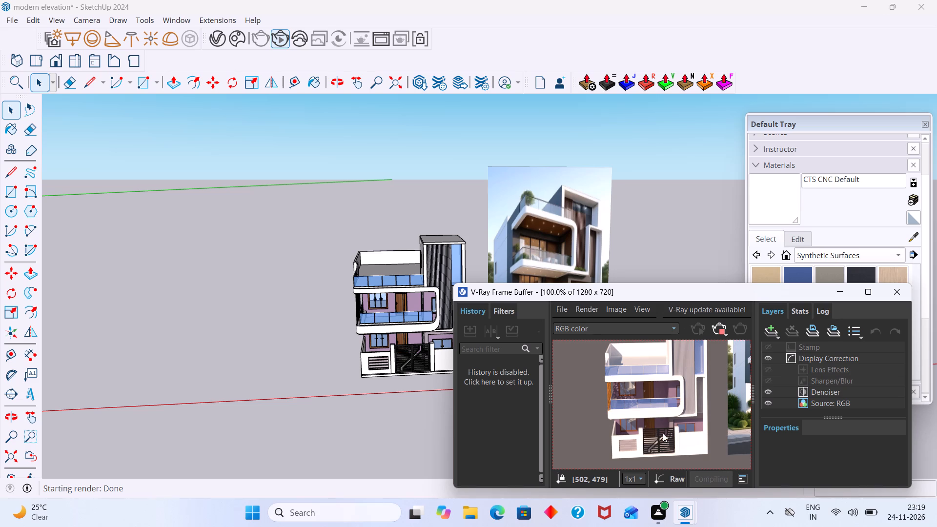
pyautogui.scroll(1, 641, 421)
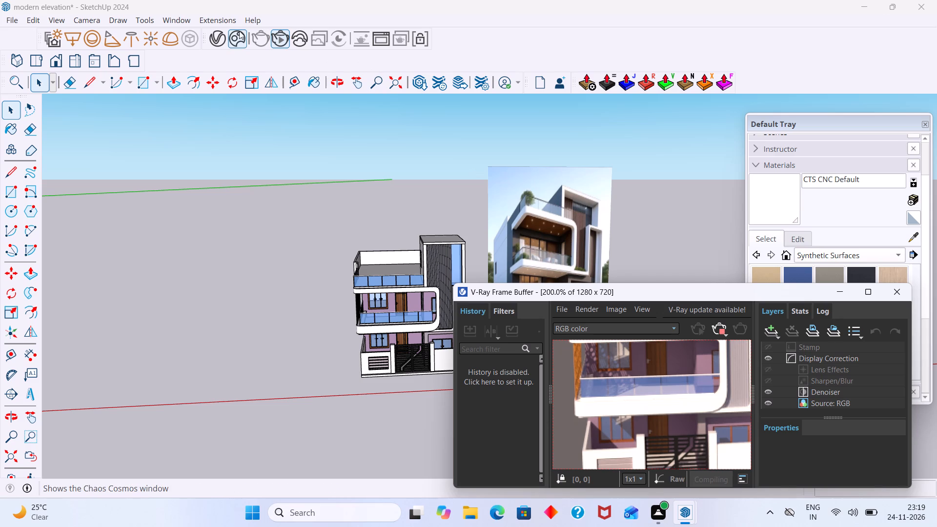
# Set the SunLight intensity to 0.2 in the V-Ray Asset Editor's lights.
pyautogui.doubleClick(220, 42)
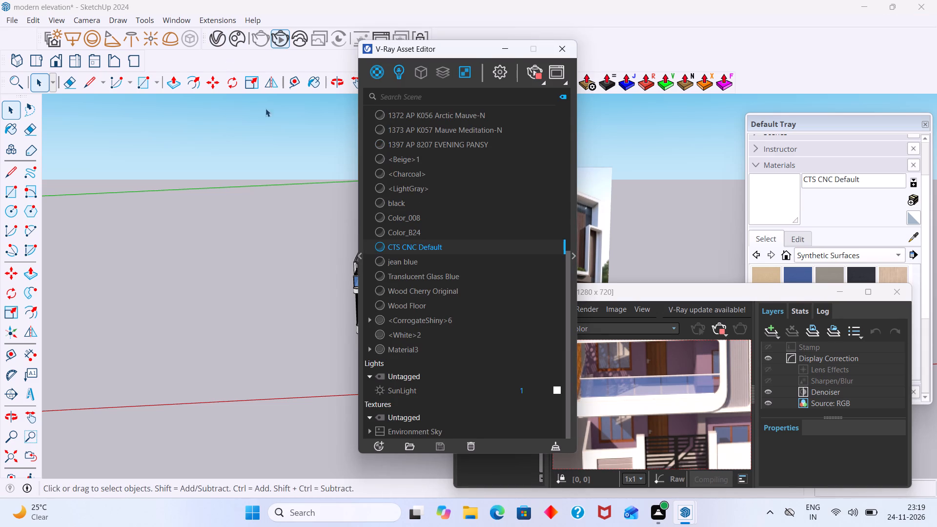
pyautogui.click(395, 73)
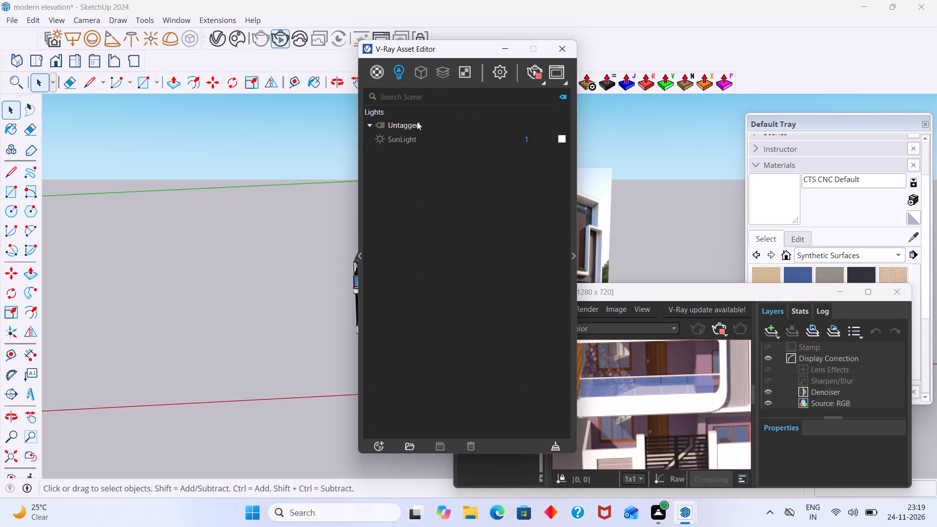
pyautogui.click(534, 138)
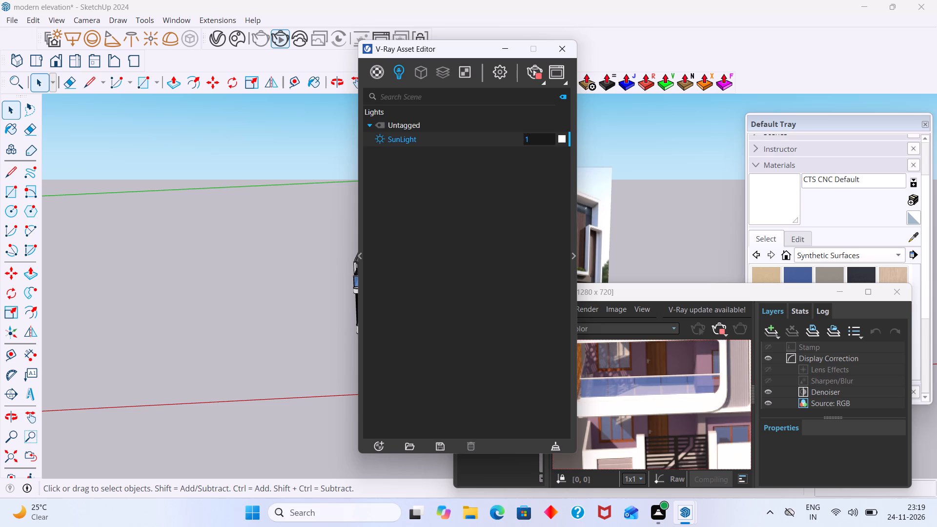
pyautogui.press('BackSpace')
pyautogui.press('0')
pyautogui.press('Return')
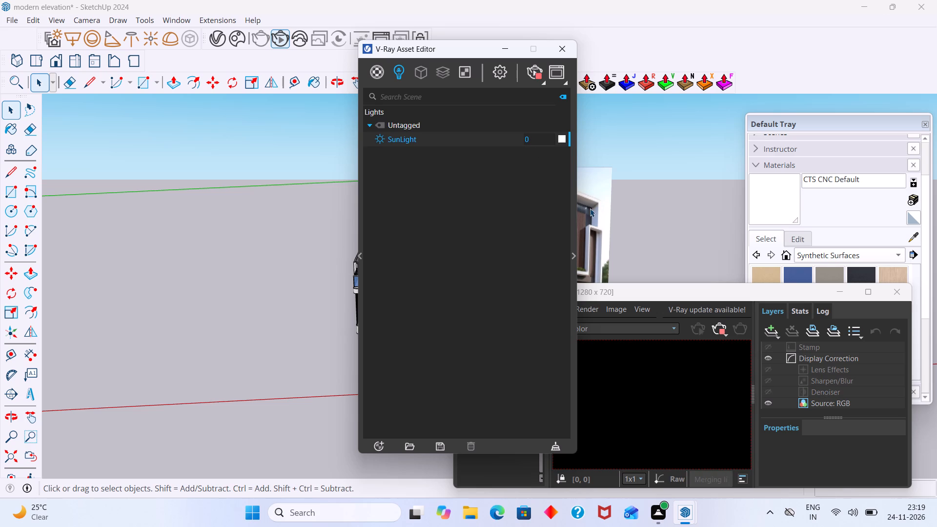
pyautogui.click(534, 137)
pyautogui.press('.')
pyautogui.press('2')
pyautogui.press('Return')
# Examine the facade, balconies, gate and stair tower in the interactive render under the reduced sunlight.
pyautogui.scroll(-2, 676, 341)
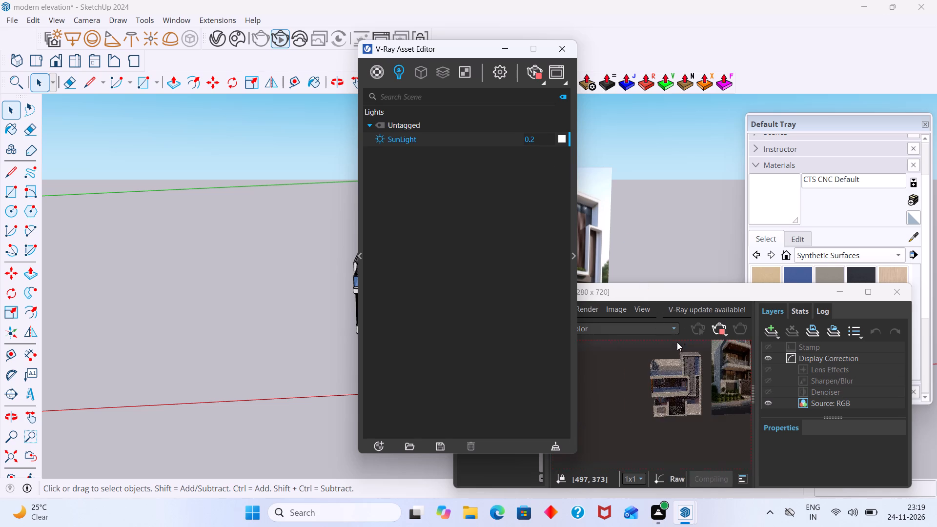
pyautogui.scroll(1, 677, 360)
pyautogui.moveTo(680, 375); pyautogui.dragTo(671, 349, button='middle')
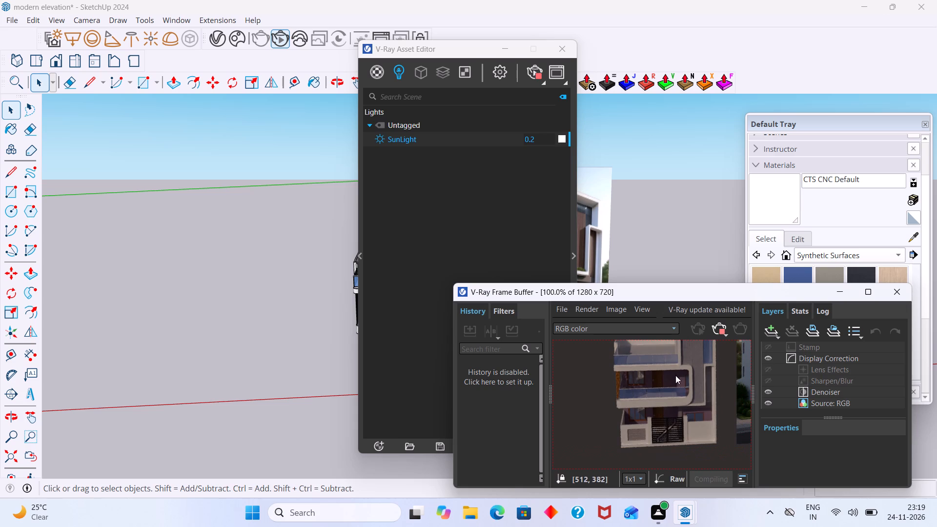
pyautogui.moveTo(670, 390); pyautogui.dragTo(676, 392, button='middle')
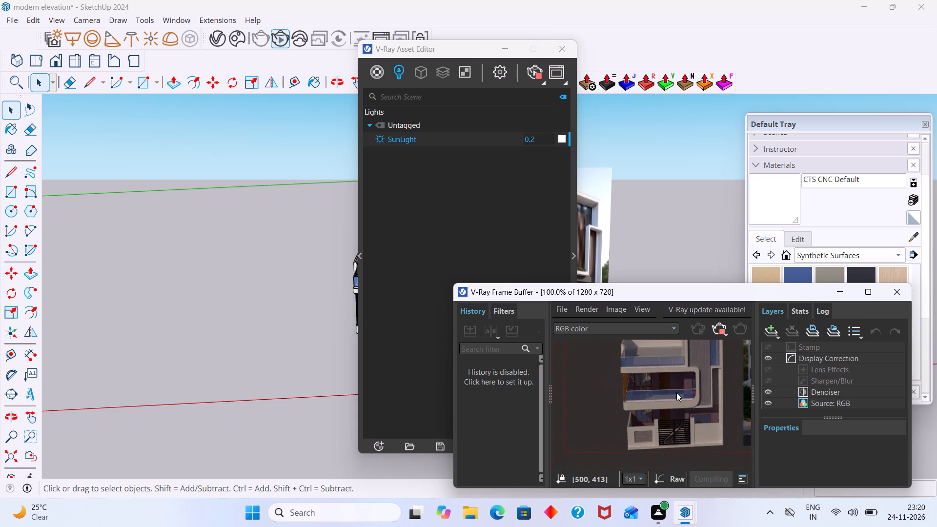
pyautogui.moveTo(676, 392); pyautogui.dragTo(677, 392, button='middle')
pyautogui.scroll(1, 695, 386)
pyautogui.moveTo(710, 386); pyautogui.dragTo(692, 441, button='middle')
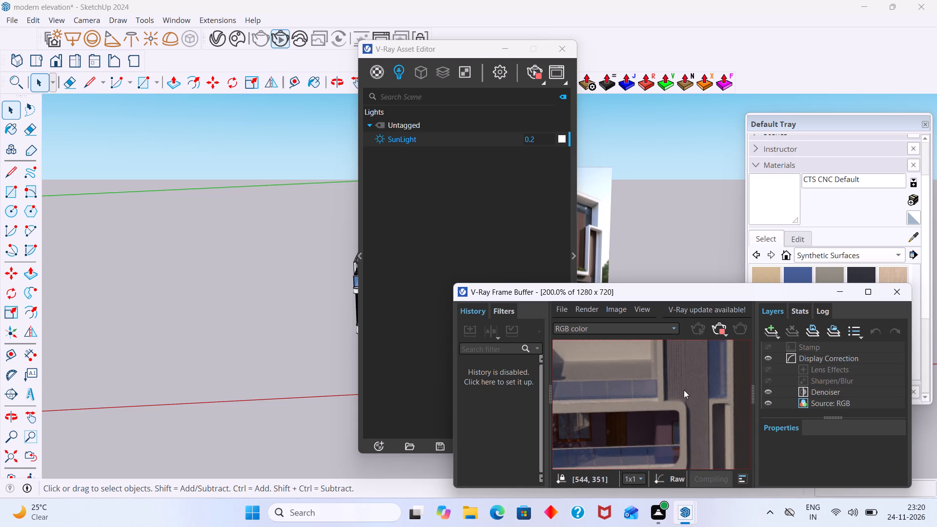
pyautogui.moveTo(685, 387); pyautogui.dragTo(689, 413, button='middle')
pyautogui.scroll(-1, 690, 405)
pyautogui.moveTo(690, 401); pyautogui.dragTo(701, 380, button='middle')
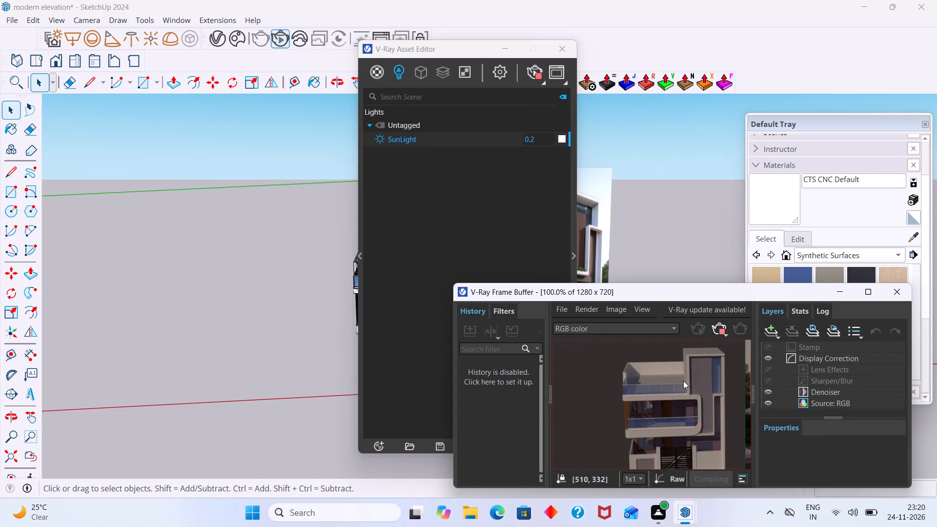
# Move the V-Ray Asset Editor aside so it no longer covers the house model and reference image.
pyautogui.moveTo(477, 49); pyautogui.dragTo(388, 56)
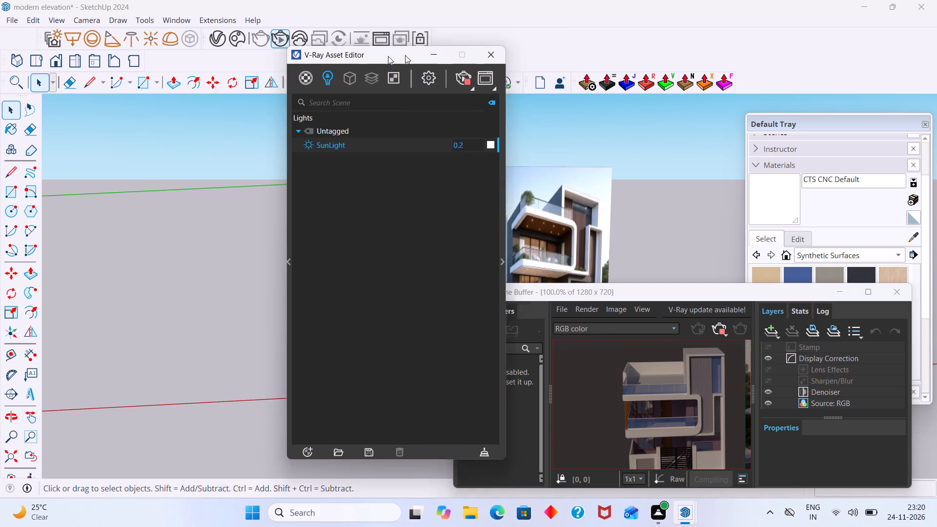
pyautogui.moveTo(388, 56); pyautogui.dragTo(201, 46)
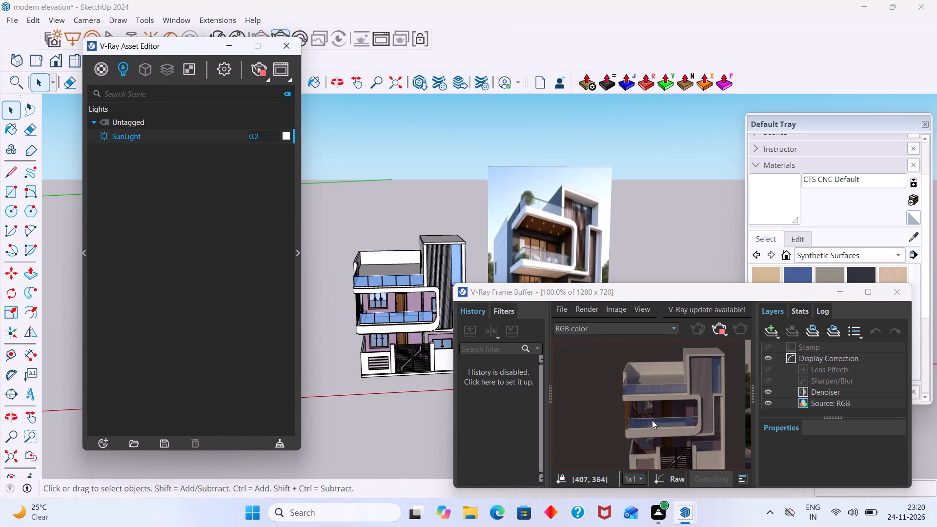
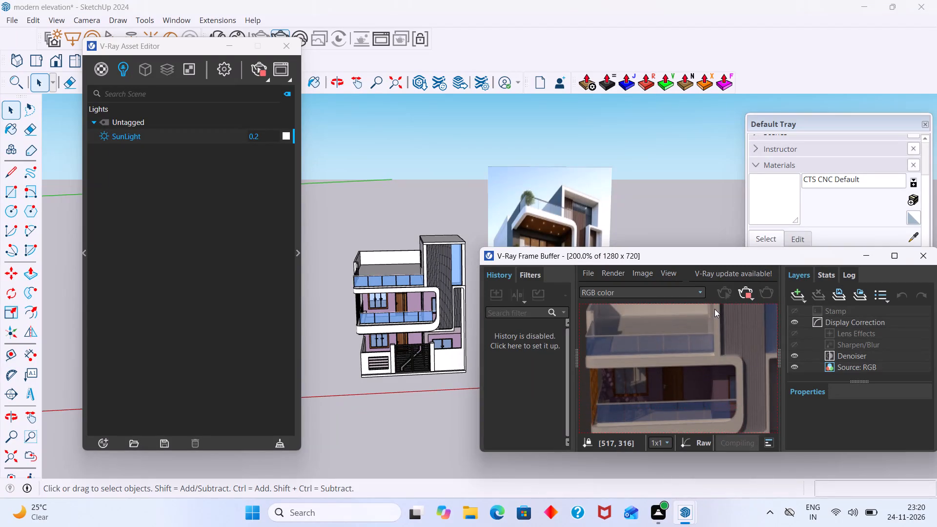
# Set the SunLight intensity to 0.5 after viewing the house from a lower, near eye-level angle.
pyautogui.scroll(-2, 716, 316)
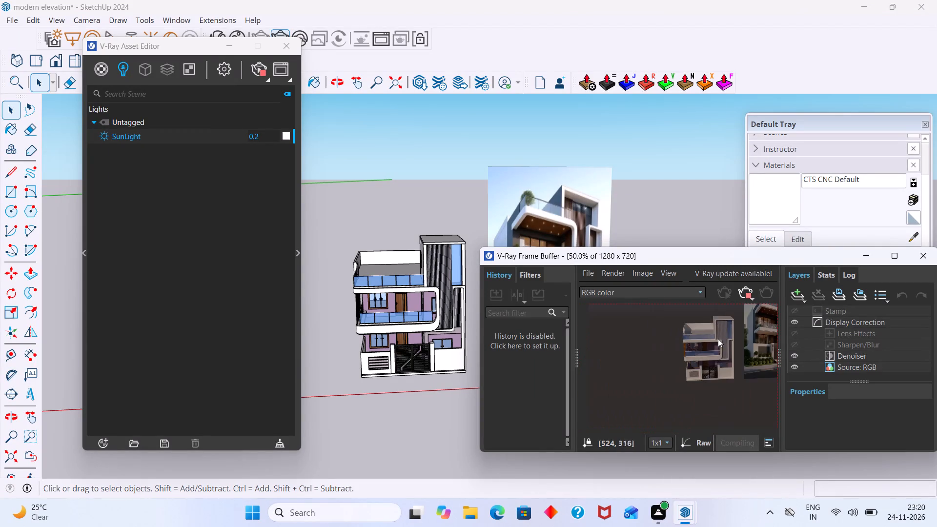
pyautogui.scroll(1, 718, 347)
pyautogui.scroll(-1, 719, 346)
pyautogui.moveTo(391, 385); pyautogui.dragTo(378, 314, button='middle')
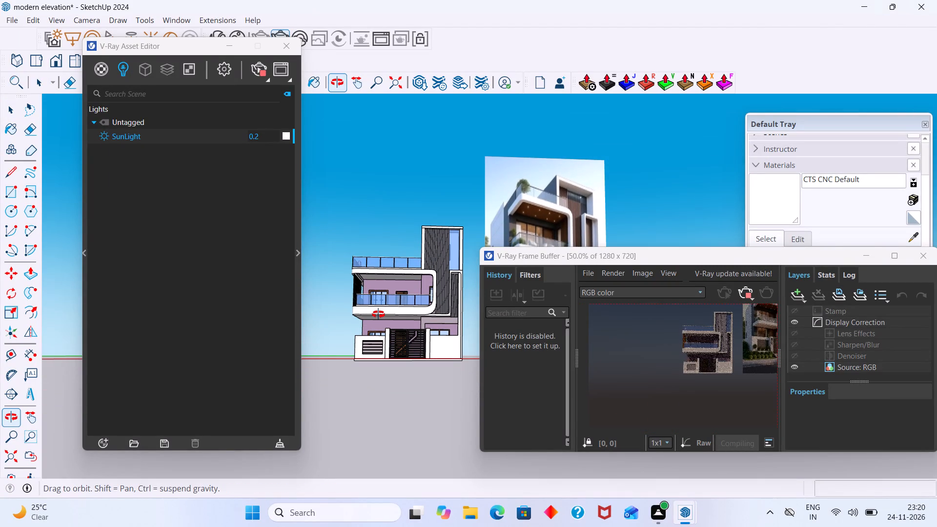
pyautogui.moveTo(378, 314); pyautogui.dragTo(396, 337, button='middle')
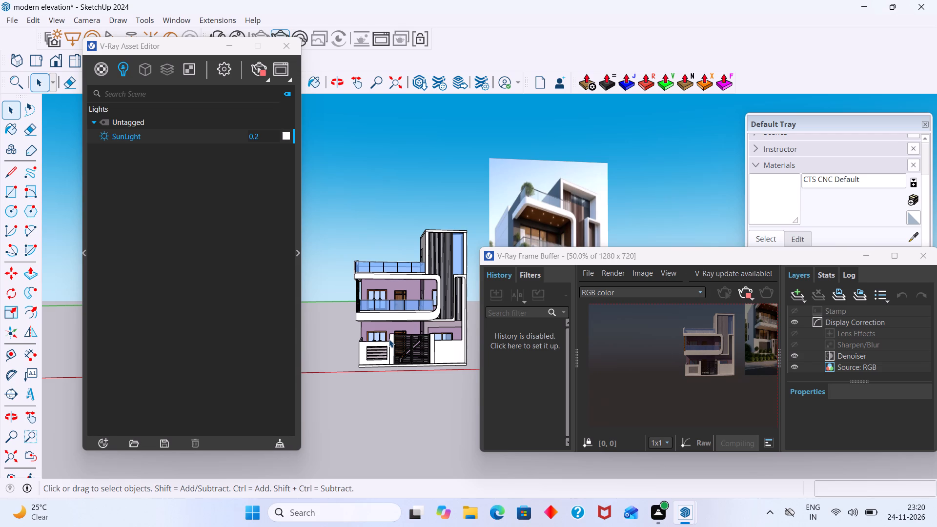
pyautogui.scroll(2, 803, 349)
pyautogui.click(263, 133)
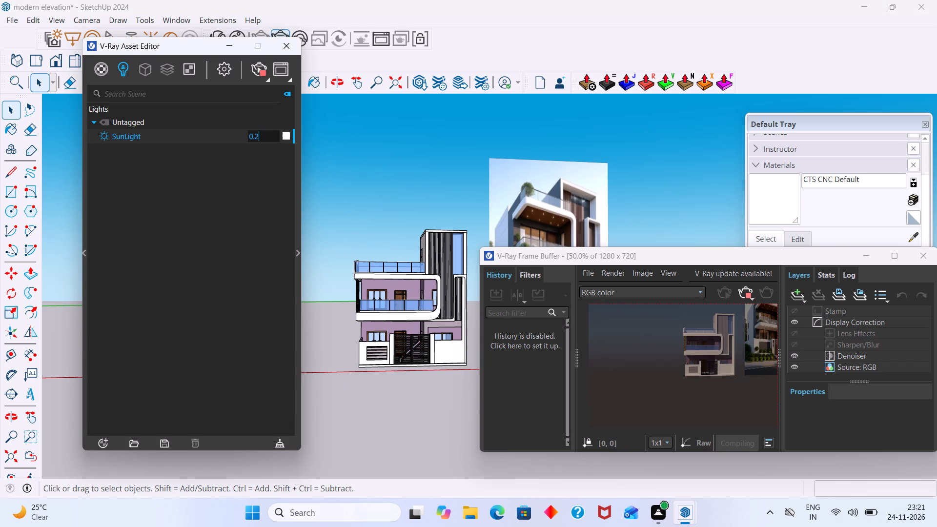
pyautogui.press('BackSpace')
pyautogui.press('5')
pyautogui.press('Return')
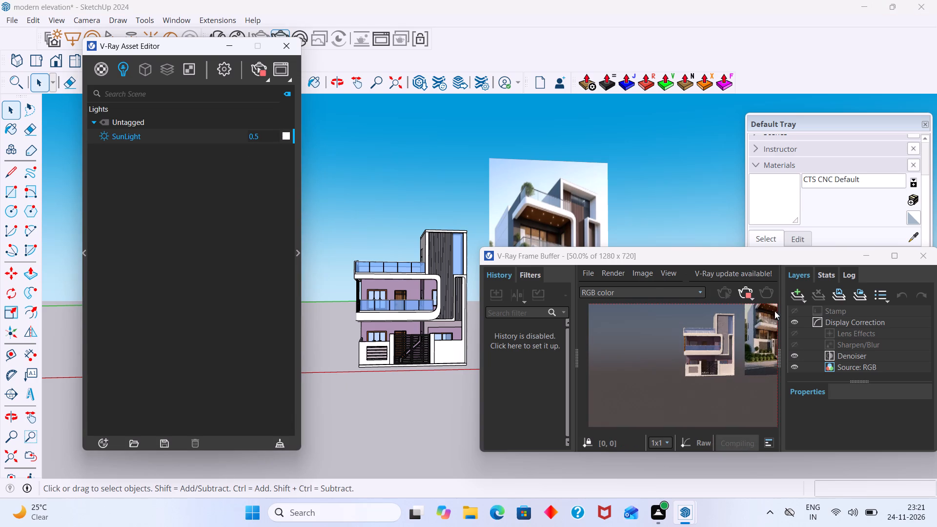
# Examine the balconies, gate and facade in the interactive render under the increased sunlight.
pyautogui.scroll(1, 720, 347)
pyautogui.moveTo(701, 360); pyautogui.dragTo(699, 394, button='middle')
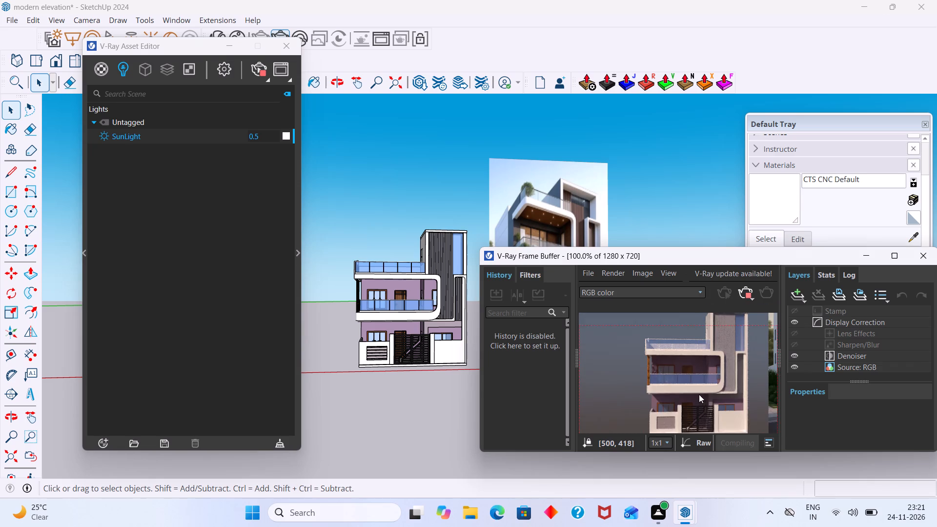
pyautogui.moveTo(699, 394); pyautogui.dragTo(699, 395, button='middle')
pyautogui.scroll(1, 699, 395)
pyautogui.scroll(-1, 708, 368)
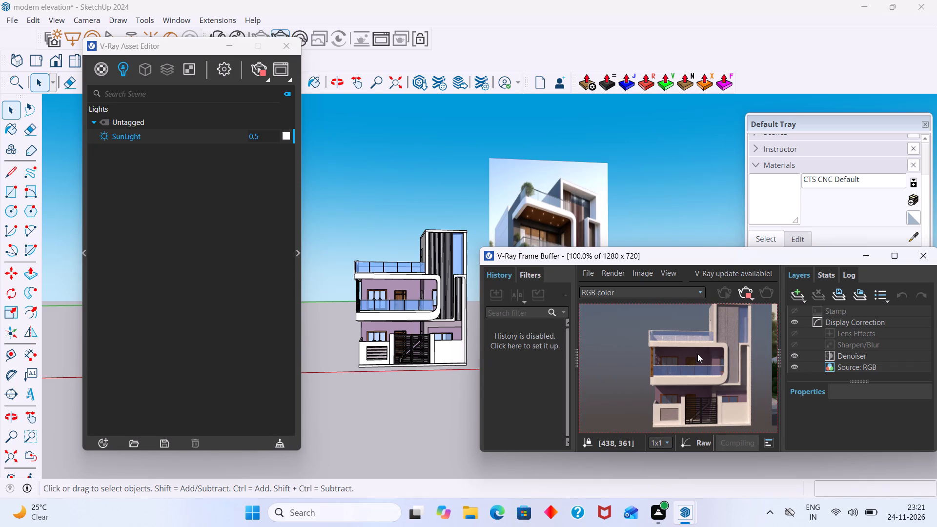
pyautogui.scroll(1, 697, 355)
pyautogui.scroll(-1, 697, 355)
# Close the Default Tray and reposition the render window and V-Ray Asset Editor to free the workspace and toolbars.
pyautogui.moveTo(743, 262); pyautogui.dragTo(529, 266)
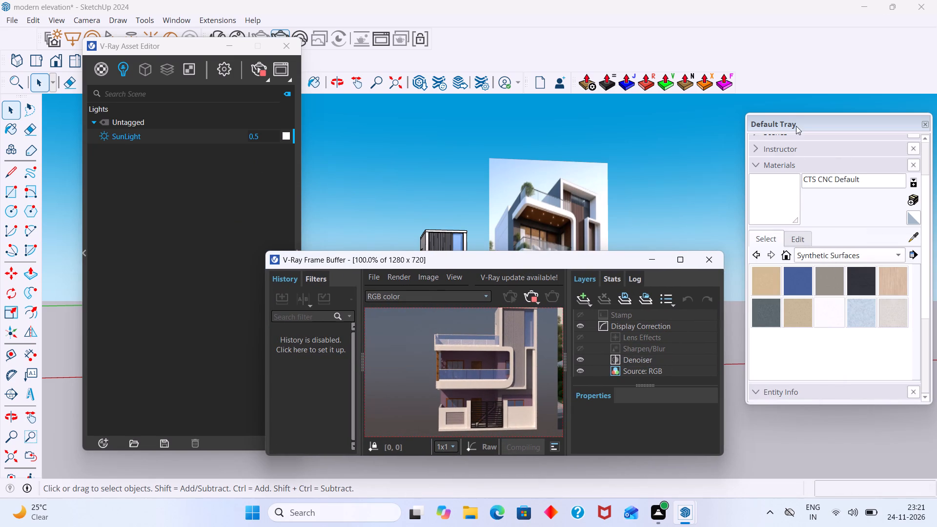
pyautogui.scroll(2, 795, 125)
pyautogui.click(791, 120)
pyautogui.click(791, 124)
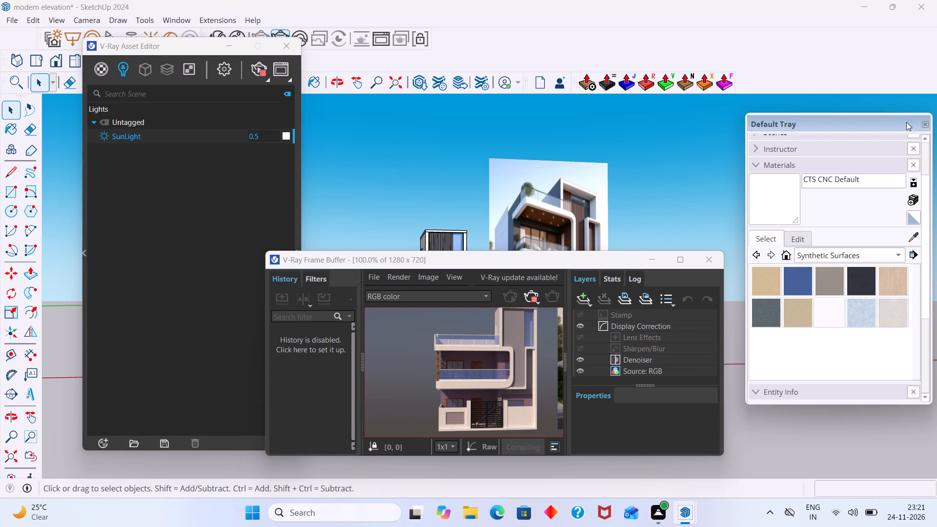
pyautogui.click(926, 124)
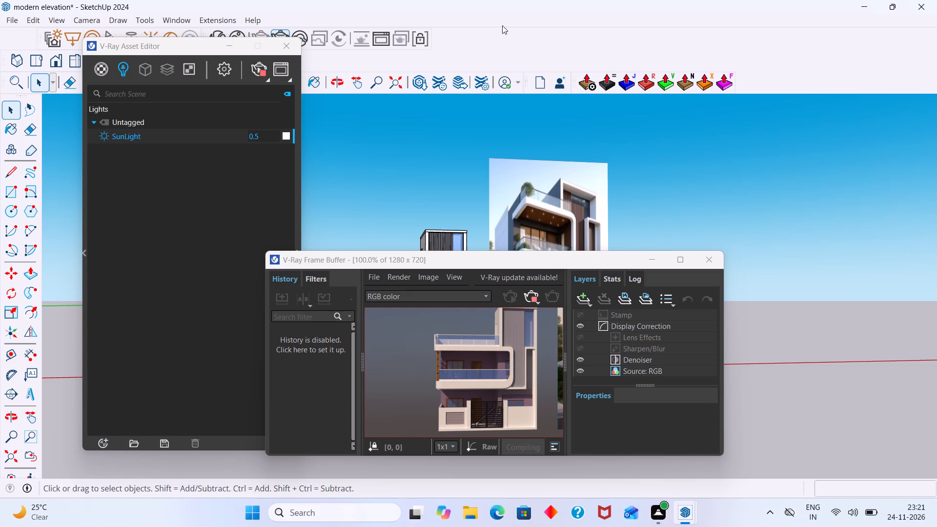
pyautogui.moveTo(216, 47); pyautogui.dragTo(165, 78)
pyautogui.moveTo(171, 46); pyautogui.dragTo(155, 75)
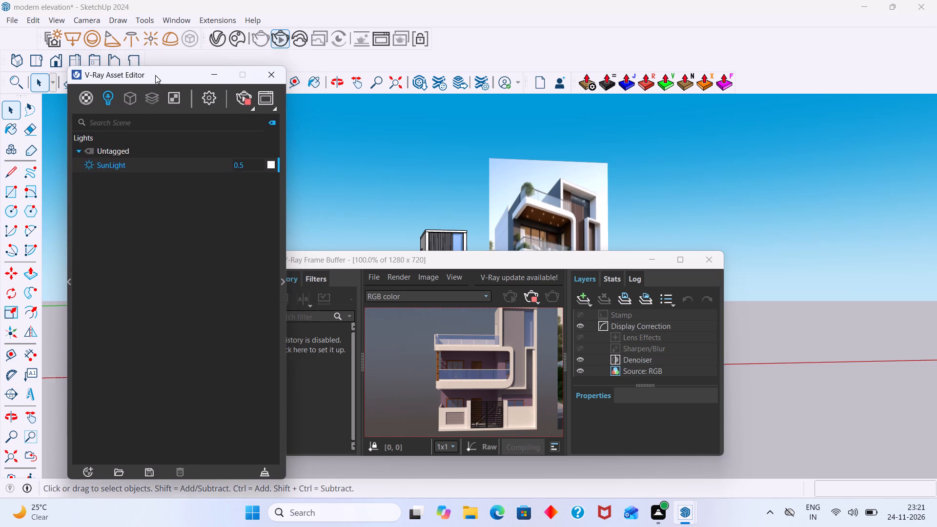
pyautogui.moveTo(155, 75); pyautogui.dragTo(139, 91)
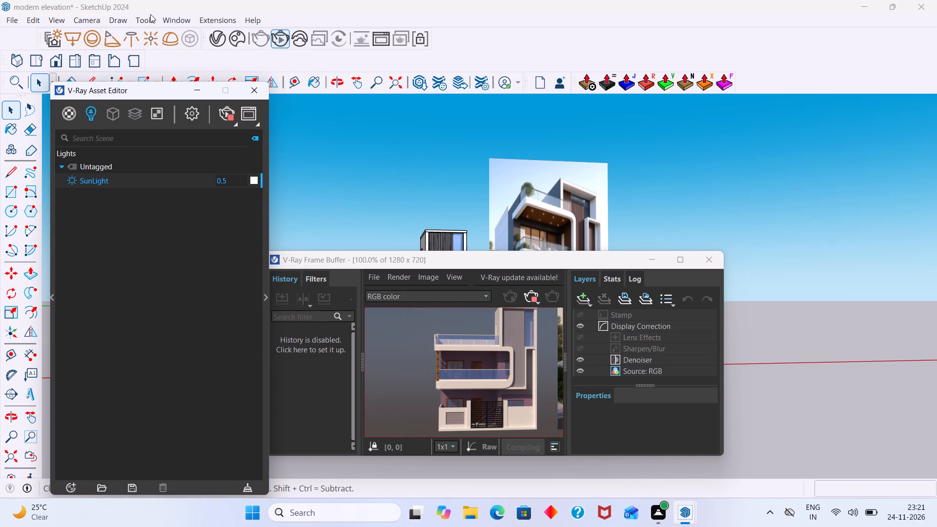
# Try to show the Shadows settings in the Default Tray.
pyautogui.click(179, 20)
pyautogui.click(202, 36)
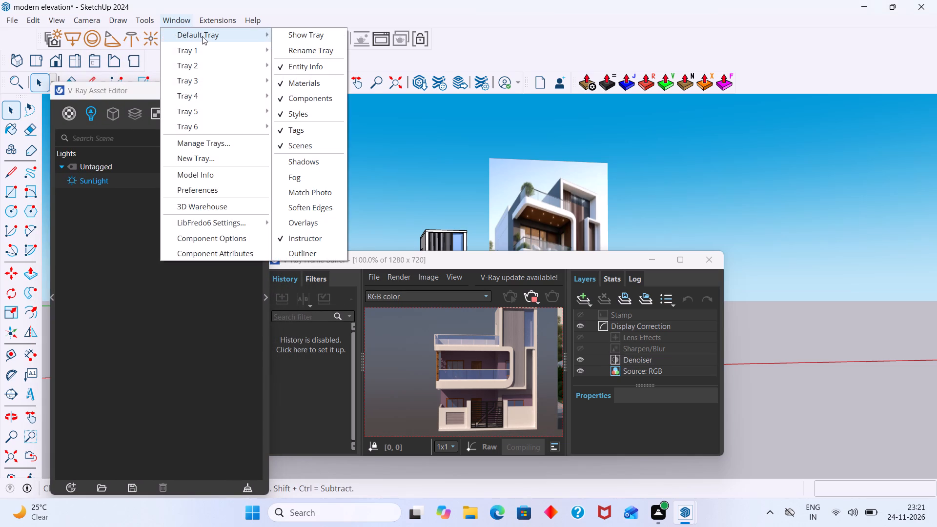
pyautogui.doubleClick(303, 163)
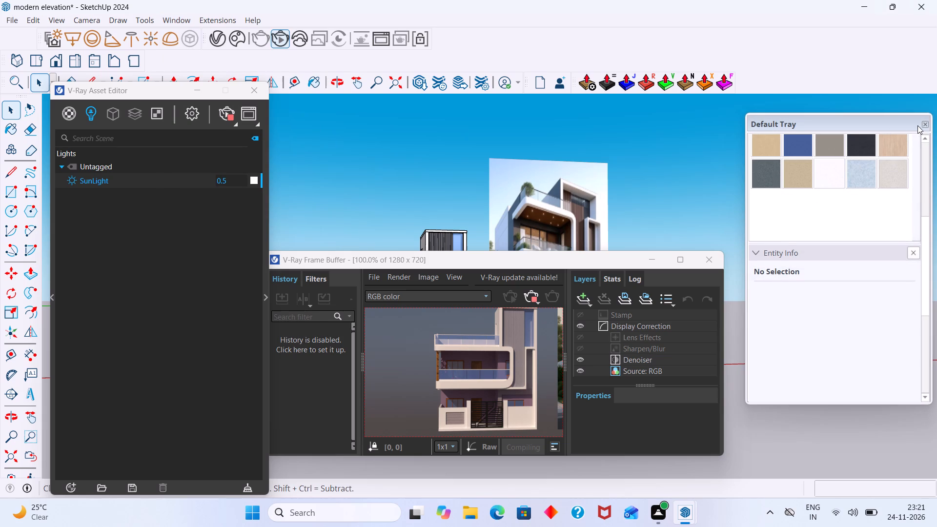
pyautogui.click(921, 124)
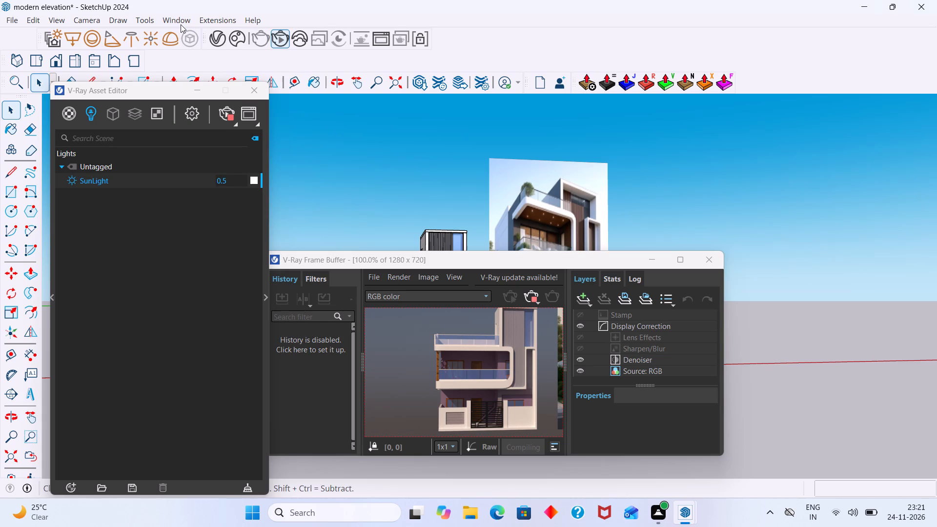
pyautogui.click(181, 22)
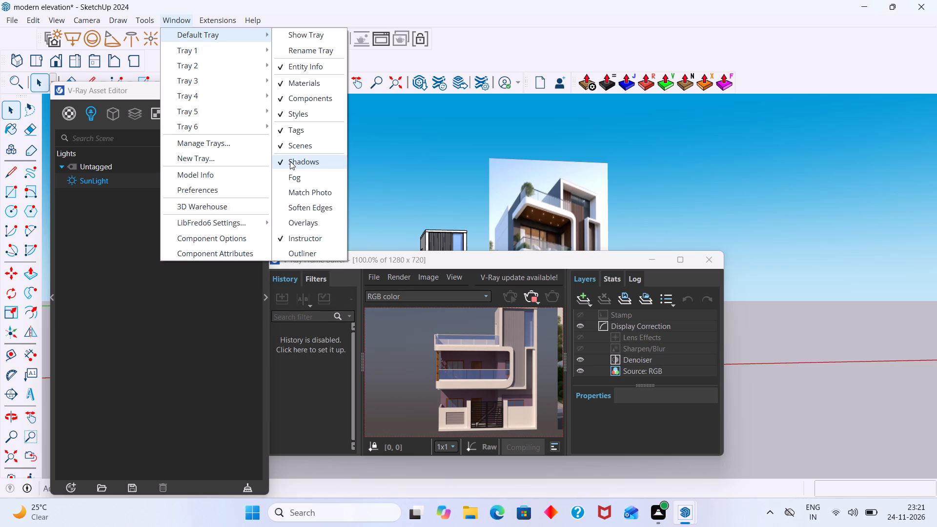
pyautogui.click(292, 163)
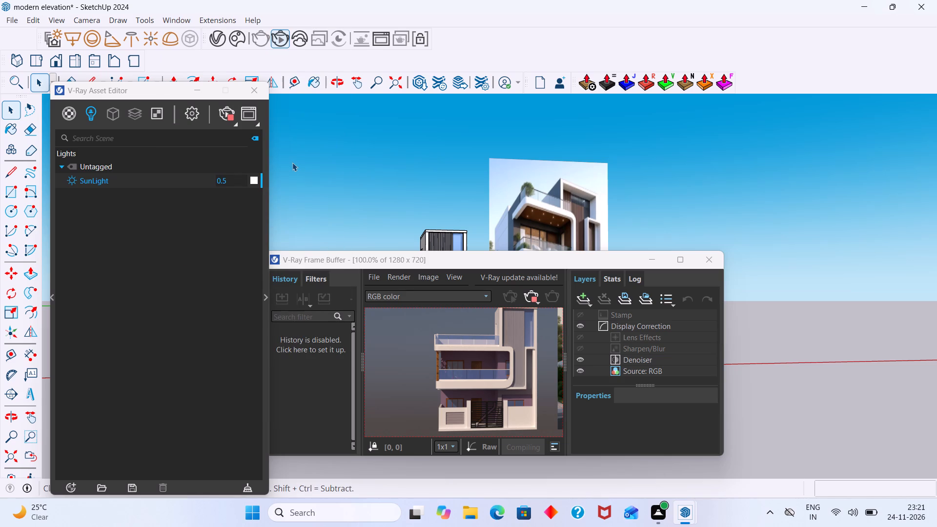
# Show the Shadows settings in Tray 1, then move and narrow the tray so it clears the reference image.
pyautogui.click(175, 20)
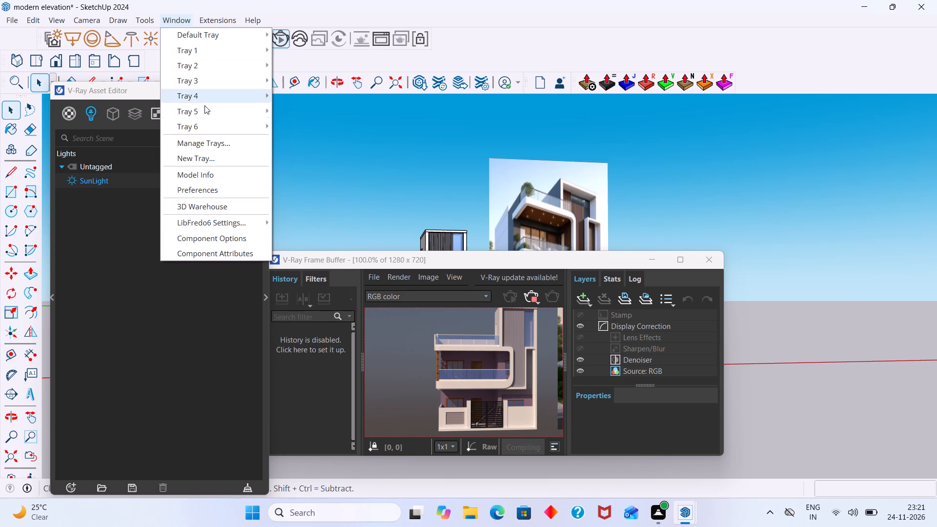
pyautogui.click(198, 54)
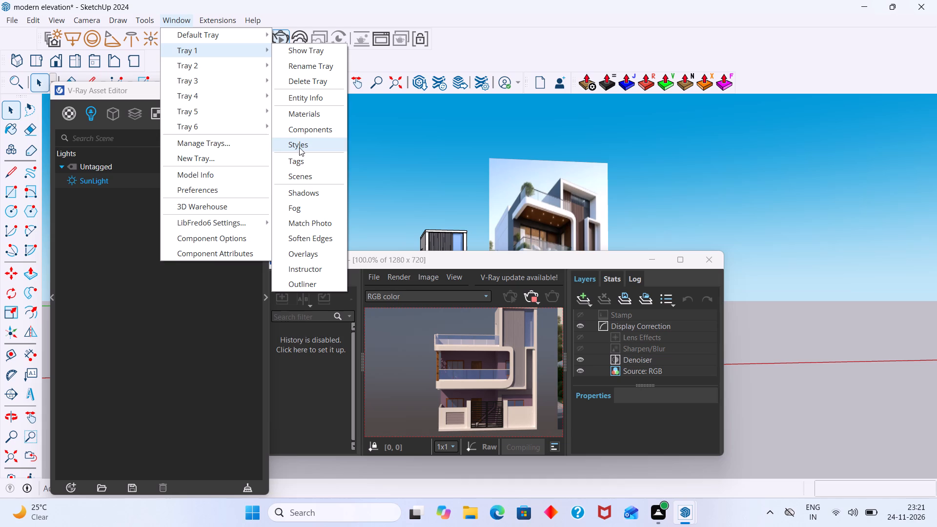
pyautogui.click(299, 193)
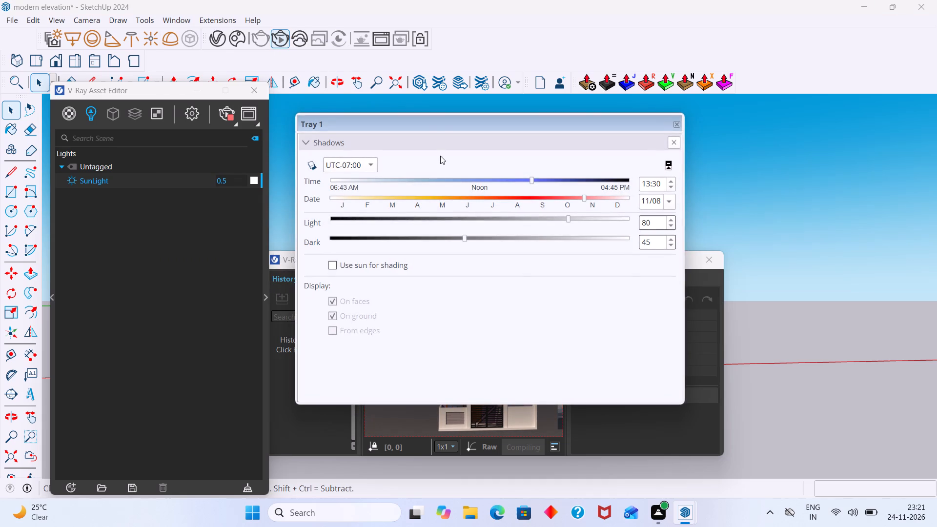
pyautogui.moveTo(436, 126); pyautogui.dragTo(643, 23)
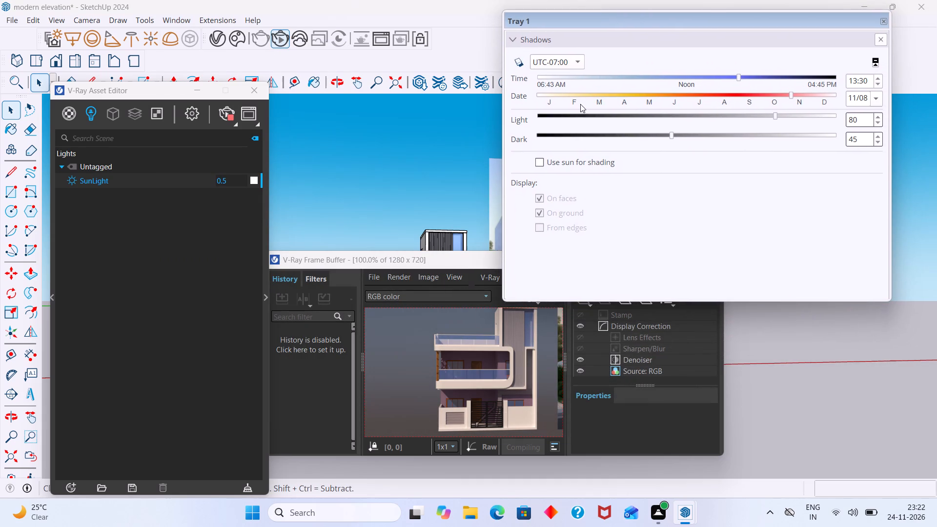
pyautogui.moveTo(503, 146); pyautogui.dragTo(612, 149)
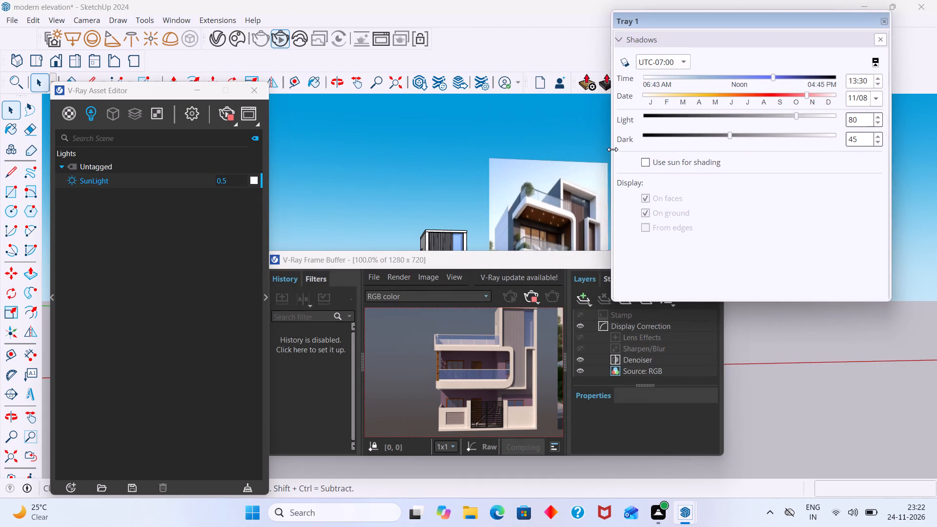
pyautogui.moveTo(612, 149); pyautogui.dragTo(686, 154)
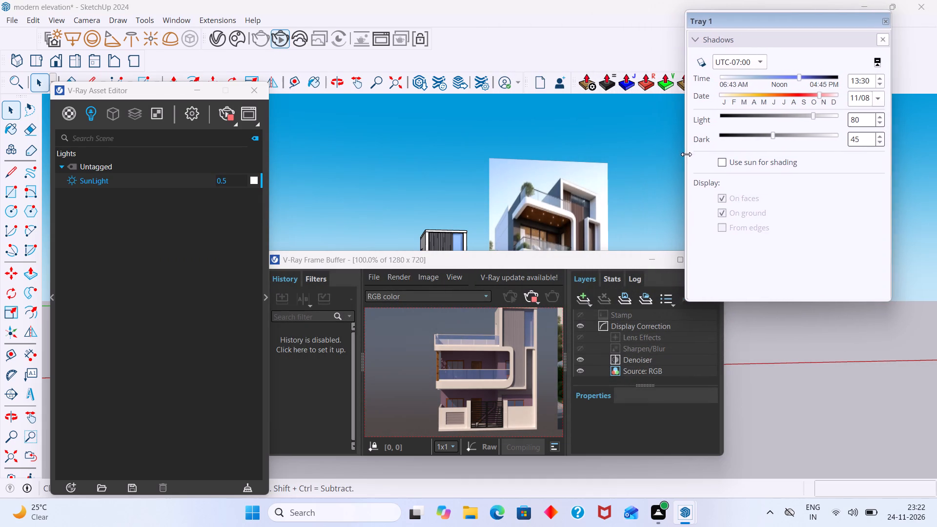
pyautogui.moveTo(686, 154); pyautogui.dragTo(730, 160)
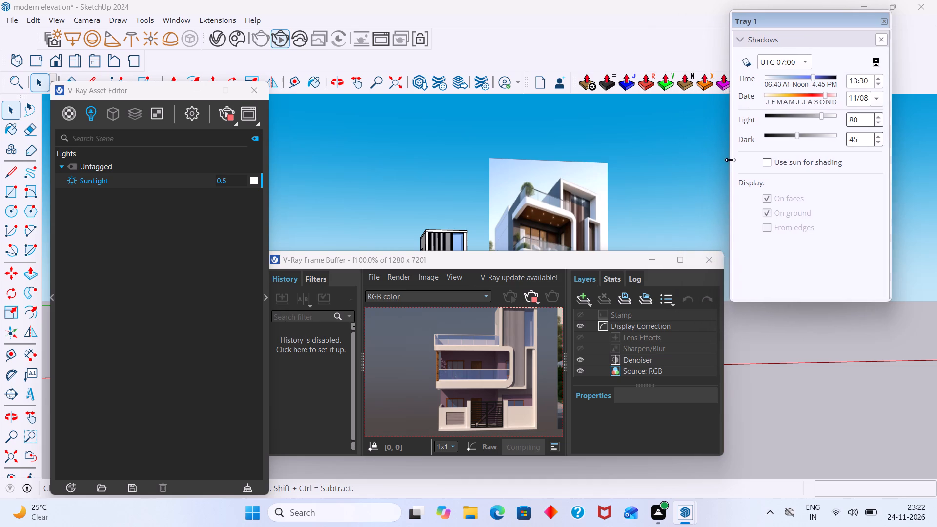
pyautogui.moveTo(730, 160); pyautogui.dragTo(736, 160)
pyautogui.scroll(1, 794, 79)
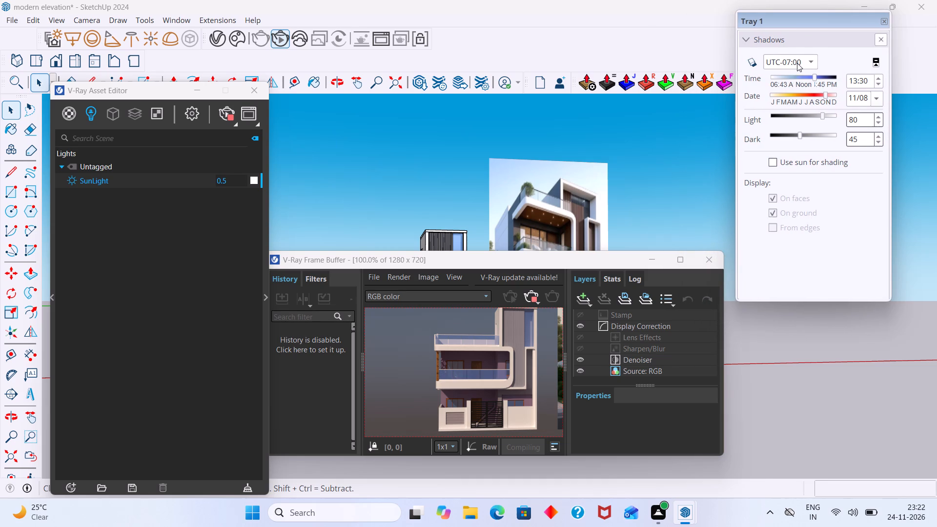
# Set the shadow time zone to UTC-05:00.
pyautogui.click(797, 62)
pyautogui.click(787, 107)
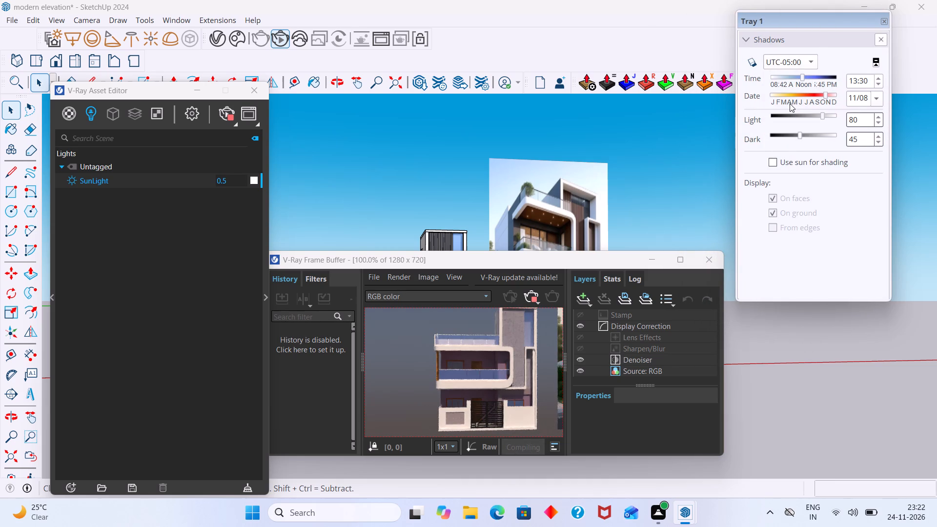
# Try shadow times of 15:06, 09:59 and 11:33 against the interactive render, and set the time to 10:34.
pyautogui.click(812, 77)
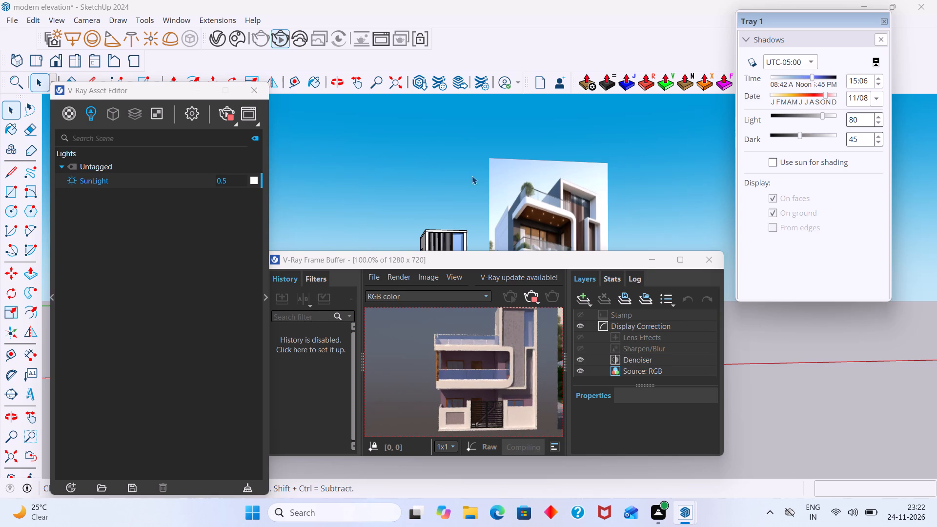
pyautogui.scroll(1, 475, 386)
pyautogui.scroll(-1, 477, 364)
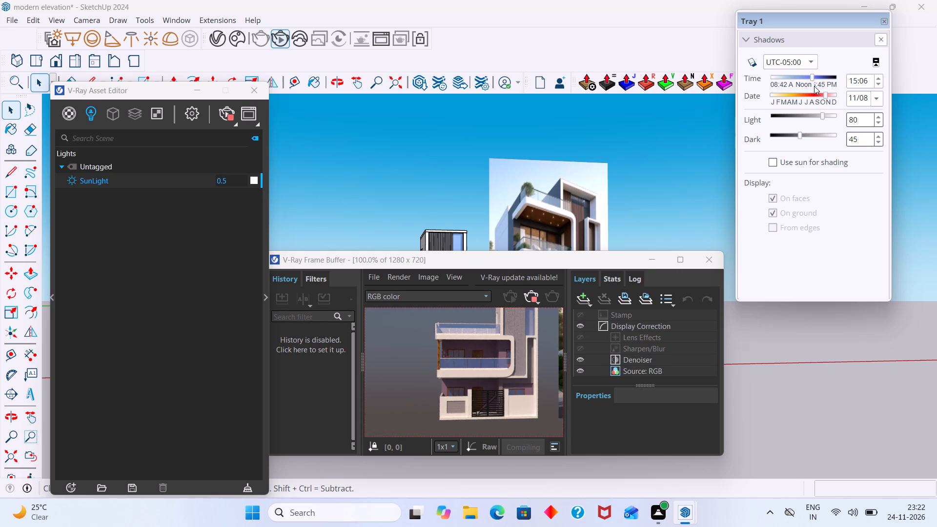
pyautogui.click(780, 75)
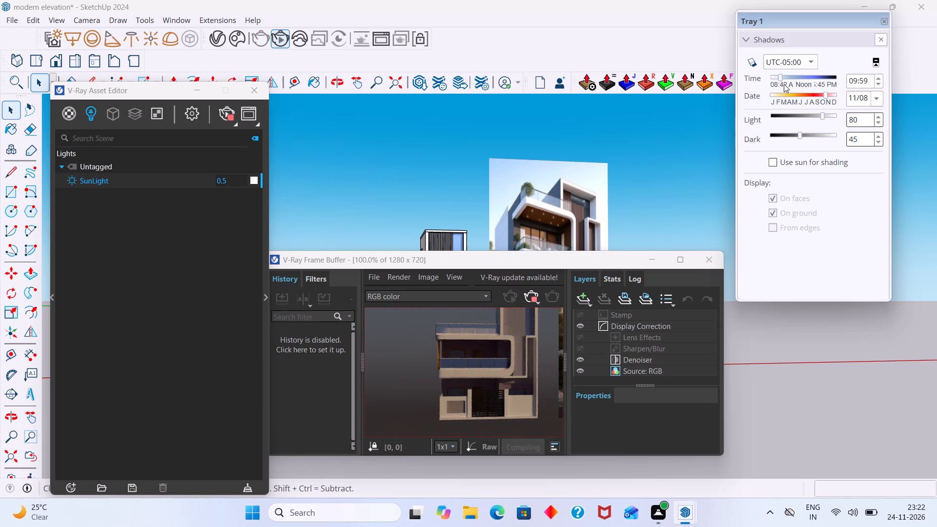
pyautogui.click(790, 77)
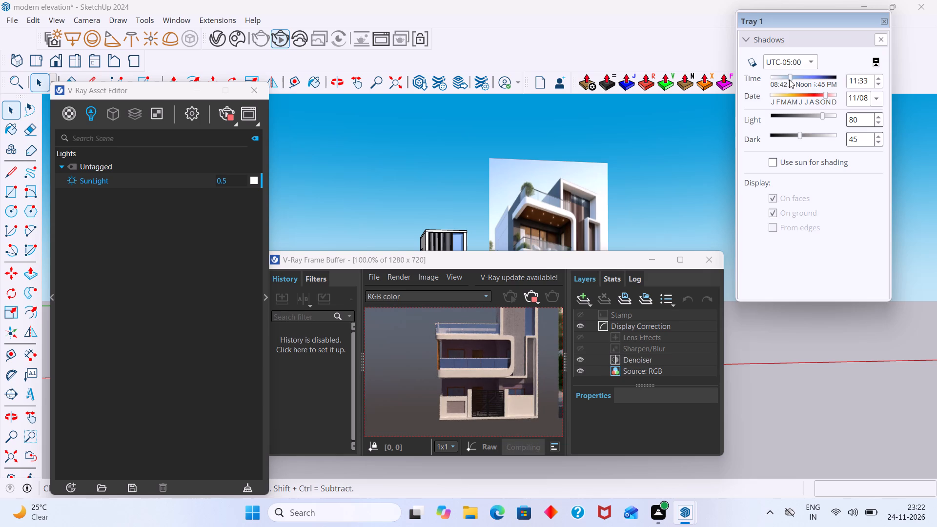
pyautogui.click(786, 79)
pyautogui.click(784, 77)
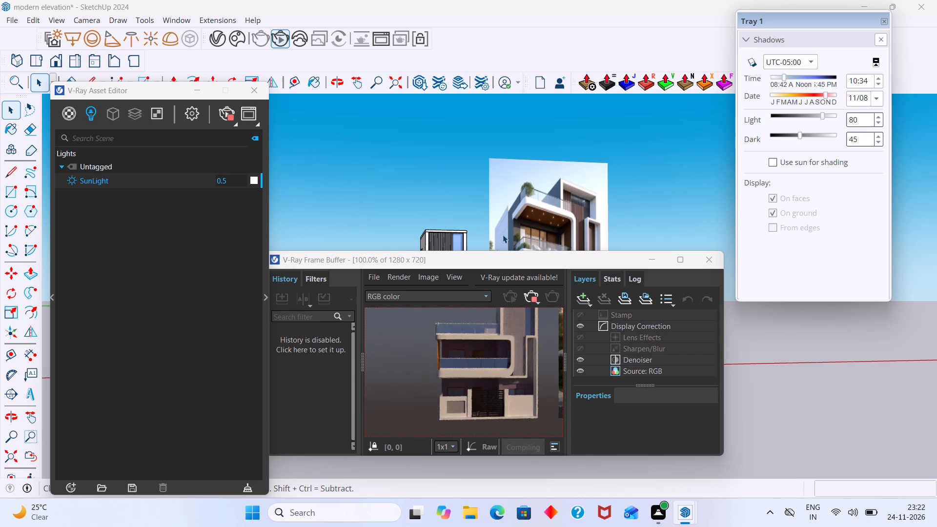
# Check the facade in the interactive render, and set the shadow time to 11:28.
pyautogui.scroll(3, 464, 349)
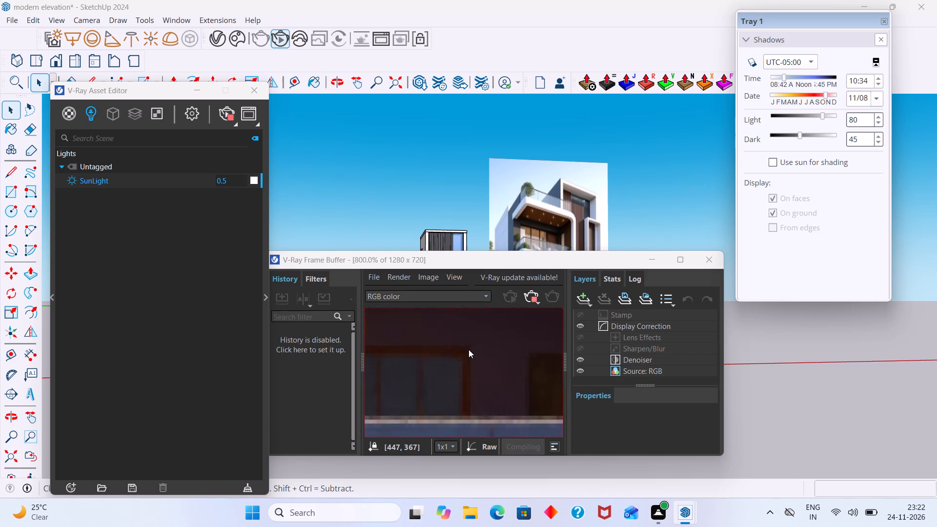
pyautogui.scroll(-3, 468, 349)
pyautogui.moveTo(475, 349); pyautogui.dragTo(475, 346, button='middle')
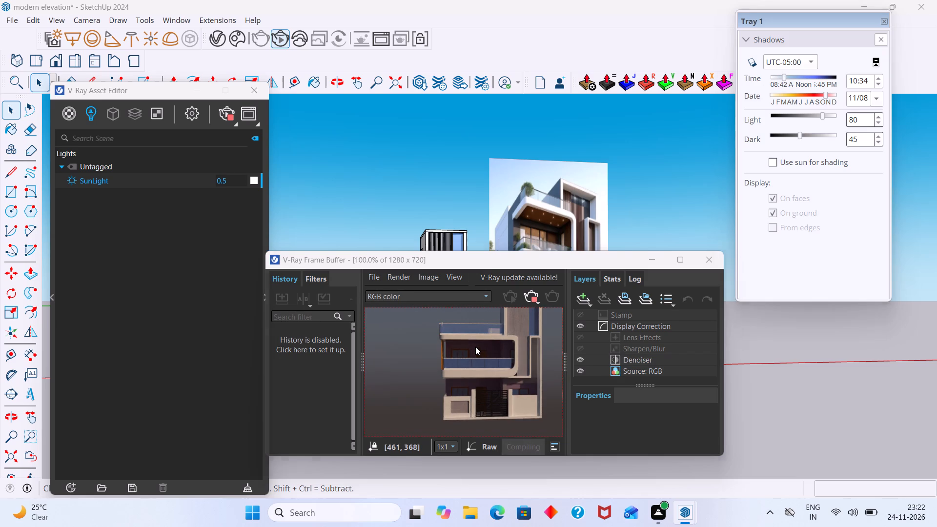
pyautogui.moveTo(475, 346); pyautogui.dragTo(460, 327, button='middle')
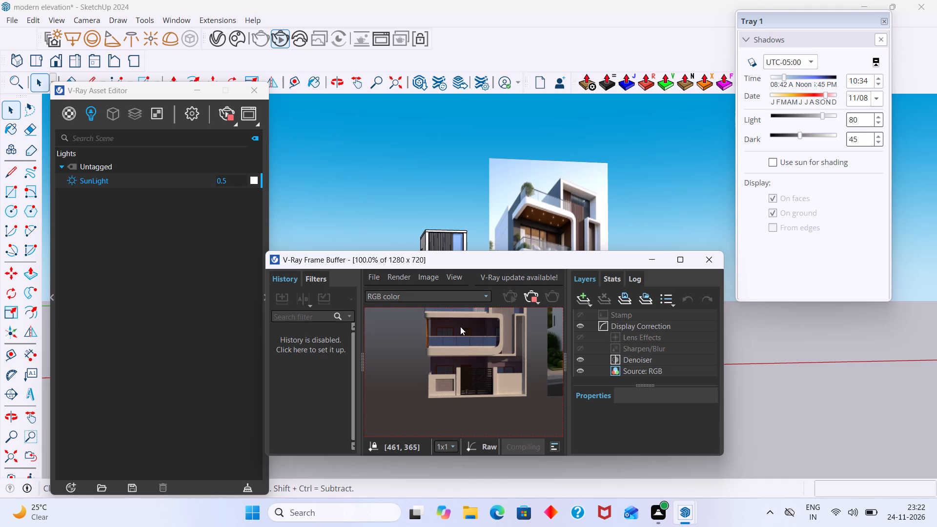
pyautogui.click(787, 74)
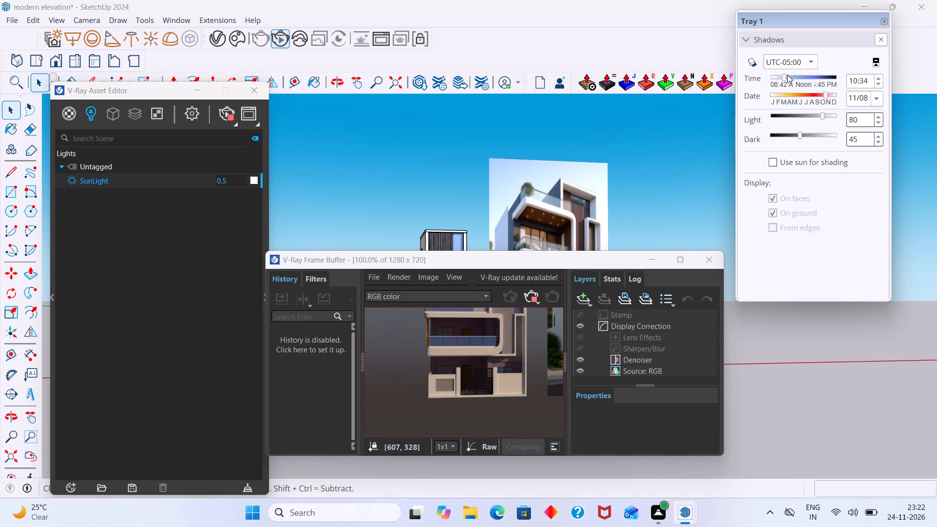
pyautogui.click(786, 79)
pyautogui.click(787, 79)
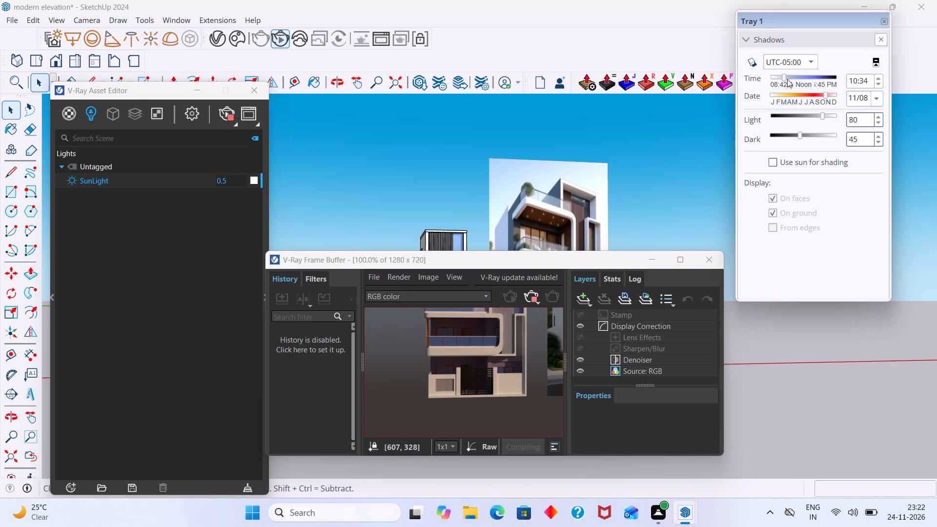
pyautogui.click(789, 78)
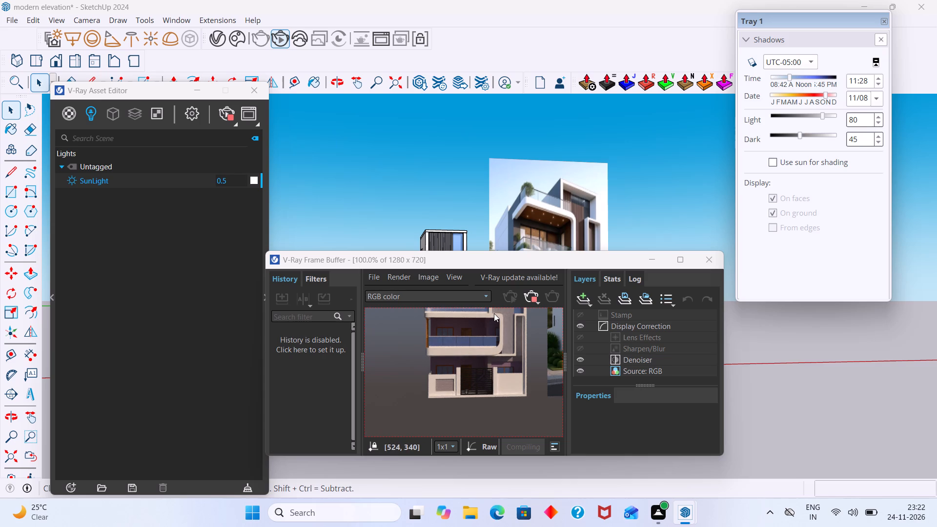
# Move the render window clear of the reference image, and examine the balconies, gate and tower in the render from a changed viewpoint.
pyautogui.moveTo(519, 262); pyautogui.dragTo(573, 271)
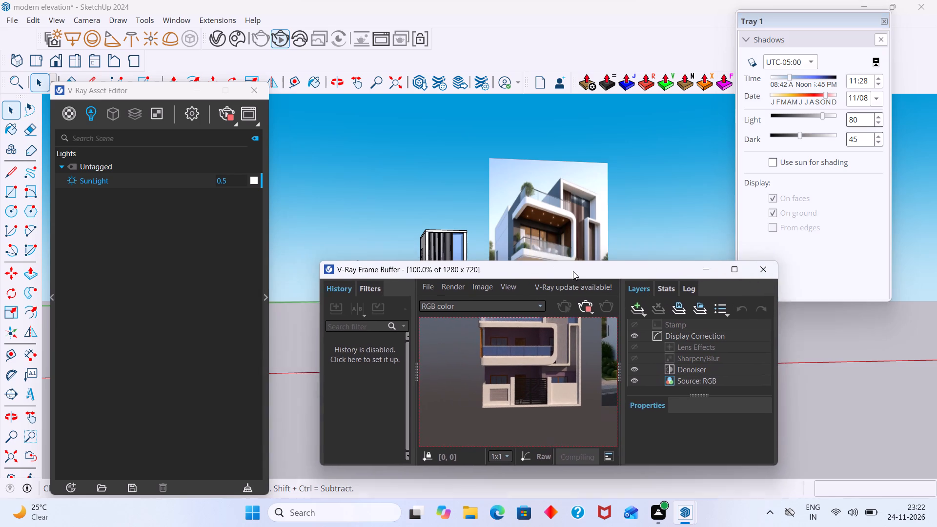
pyautogui.moveTo(573, 271); pyautogui.dragTo(606, 341)
pyautogui.moveTo(355, 267); pyautogui.dragTo(339, 184, button='middle')
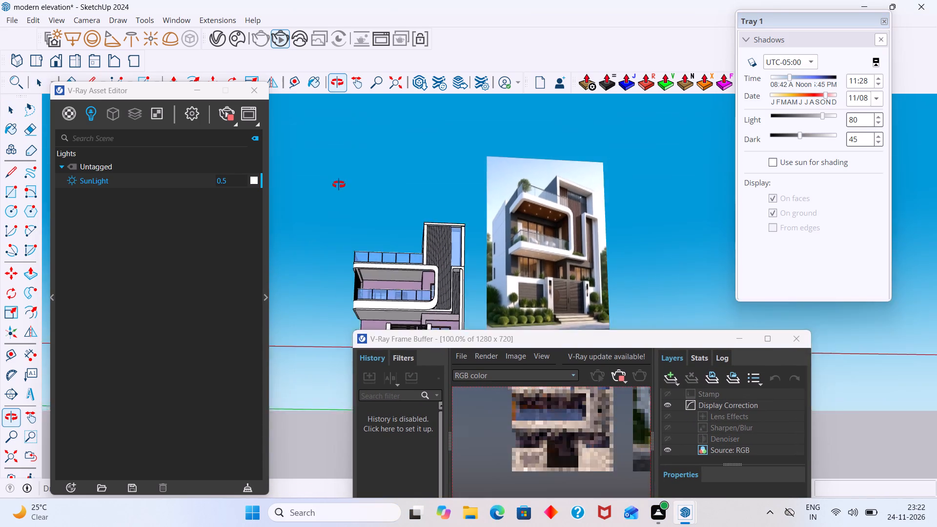
pyautogui.moveTo(339, 184); pyautogui.dragTo(333, 146, button='middle')
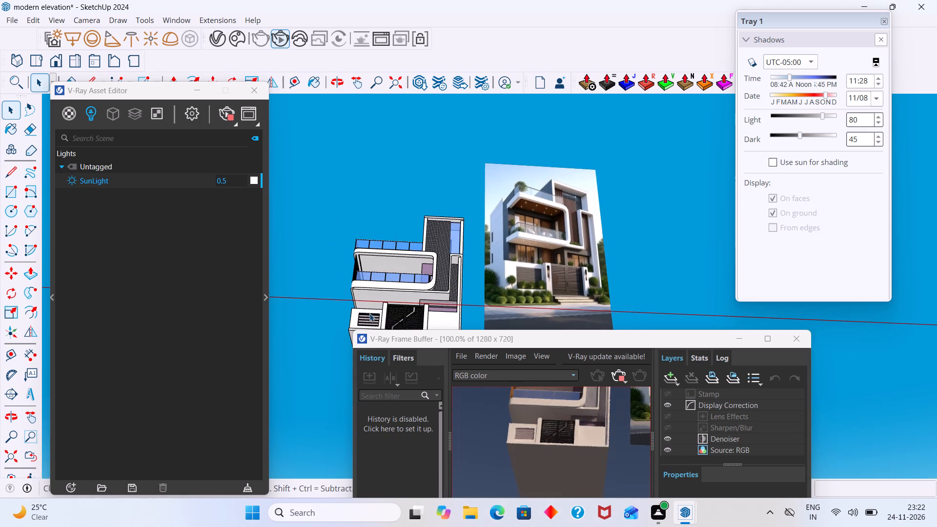
pyautogui.middleClick(401, 285)
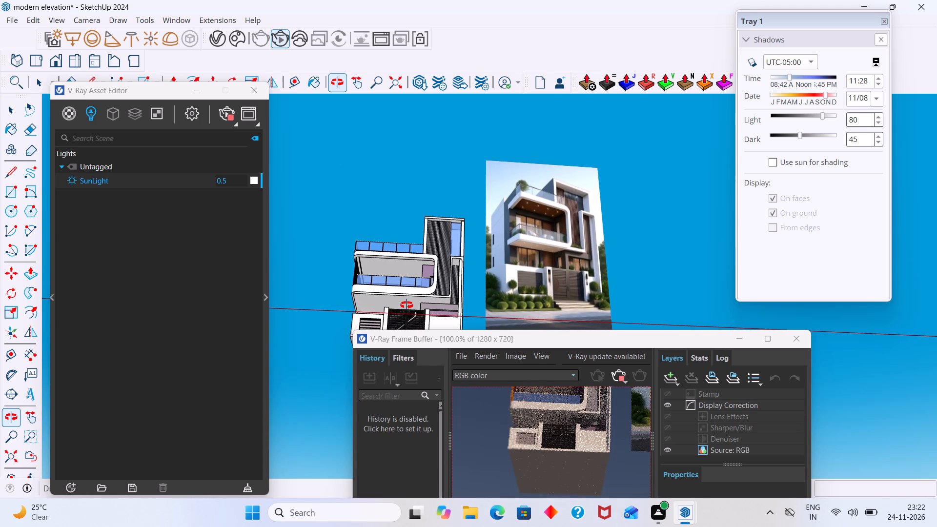
pyautogui.scroll(2, 556, 440)
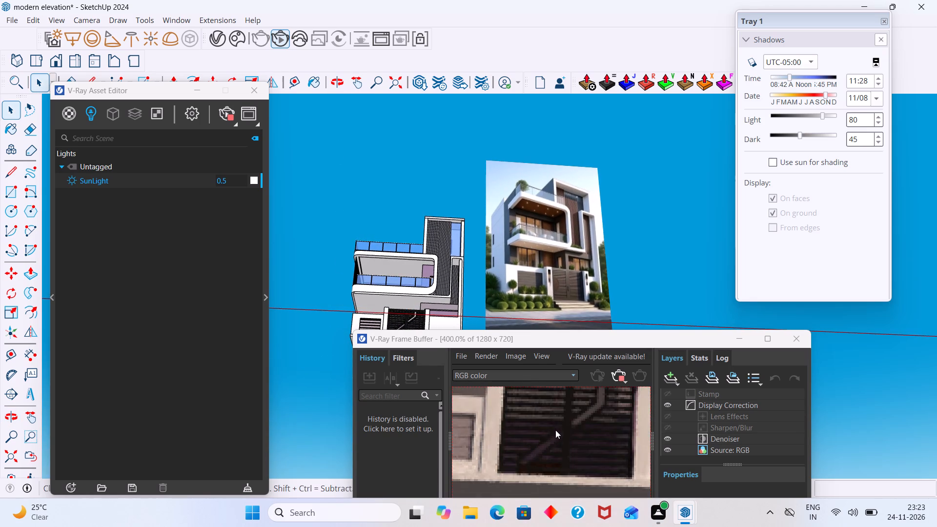
pyautogui.scroll(-3, 555, 427)
pyautogui.moveTo(554, 425); pyautogui.dragTo(558, 441, button='middle')
pyautogui.scroll(2, 551, 431)
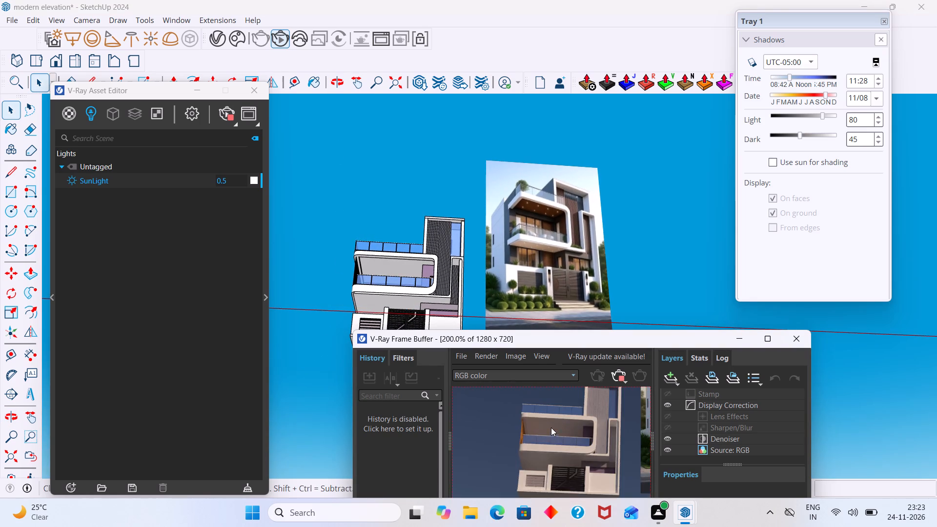
pyautogui.scroll(1, 551, 427)
pyautogui.scroll(-1, 551, 427)
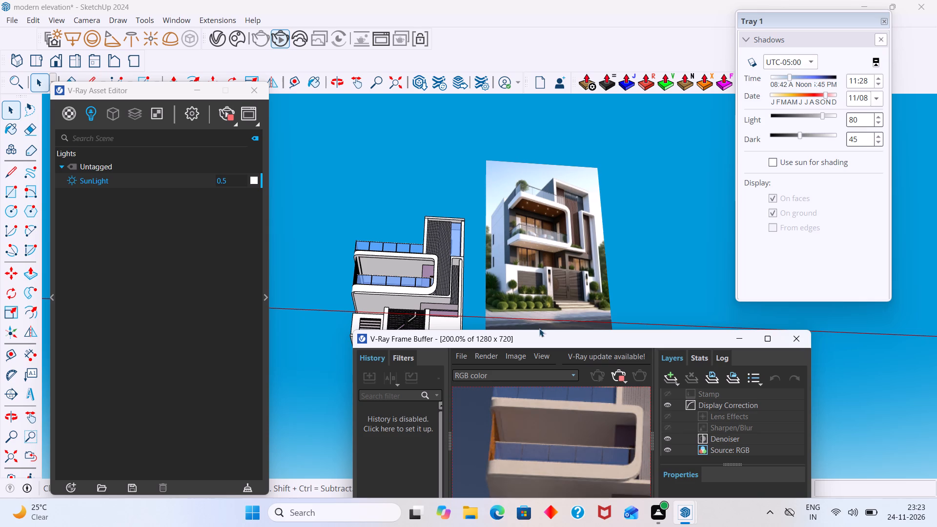
pyautogui.scroll(6, 517, 203)
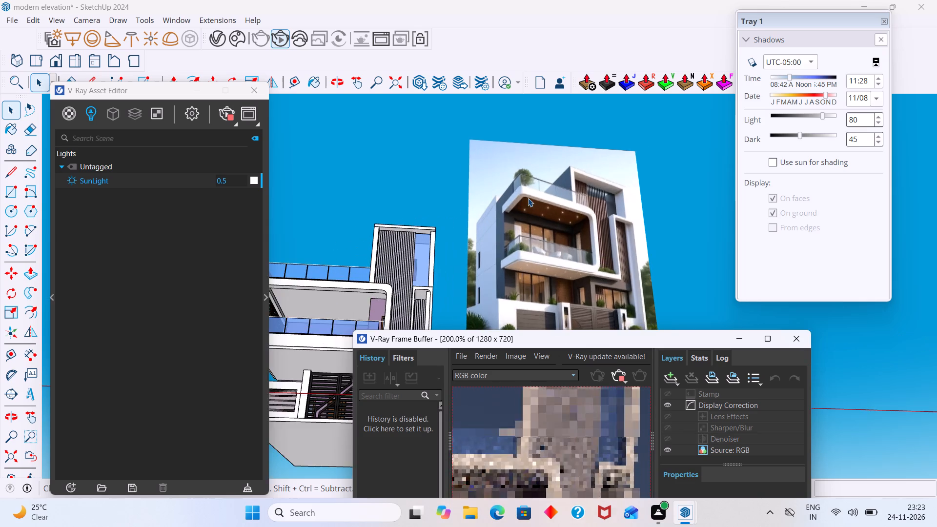
pyautogui.scroll(2, 528, 198)
pyautogui.scroll(-2, 484, 226)
pyautogui.scroll(-4, 380, 286)
pyautogui.scroll(2, 312, 321)
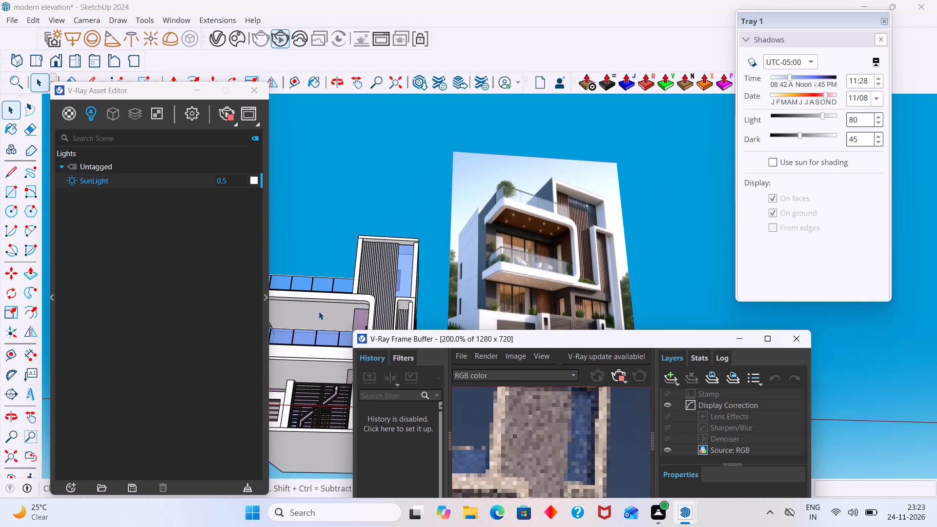
pyautogui.moveTo(329, 304); pyautogui.dragTo(394, 301, button='middle')
# Close the V-Ray frame buffer and the Shadows tray to clear the view of the house model.
pyautogui.click(793, 334)
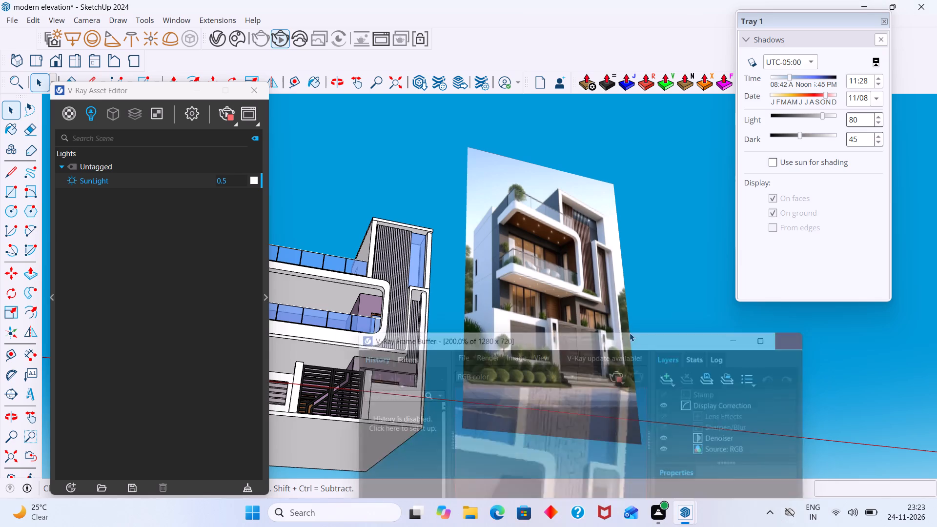
pyautogui.scroll(-2, 539, 329)
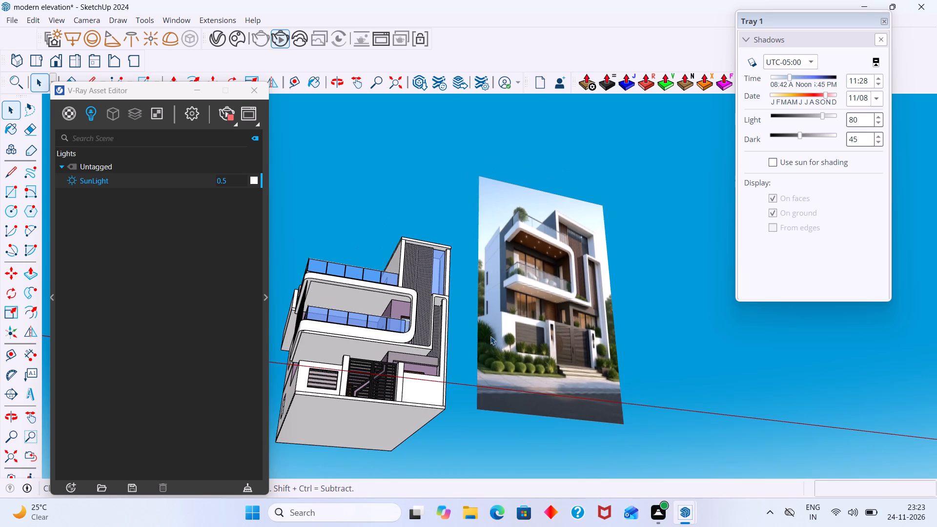
pyautogui.scroll(-1, 490, 336)
pyautogui.keyDown('shift'); pyautogui.moveTo(490, 335); pyautogui.dragTo(618, 320, button='middle'); pyautogui.keyUp('shift')
pyautogui.scroll(4, 375, 318)
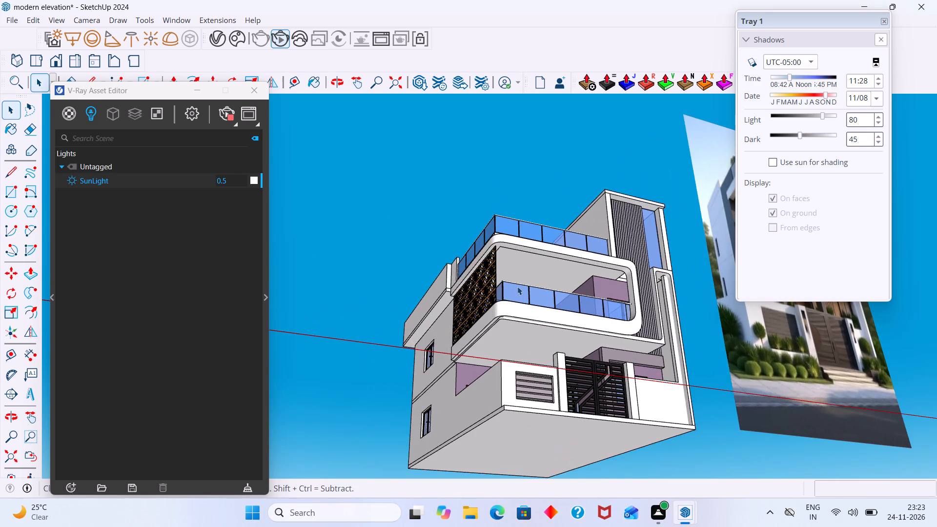
pyautogui.scroll(4, 526, 280)
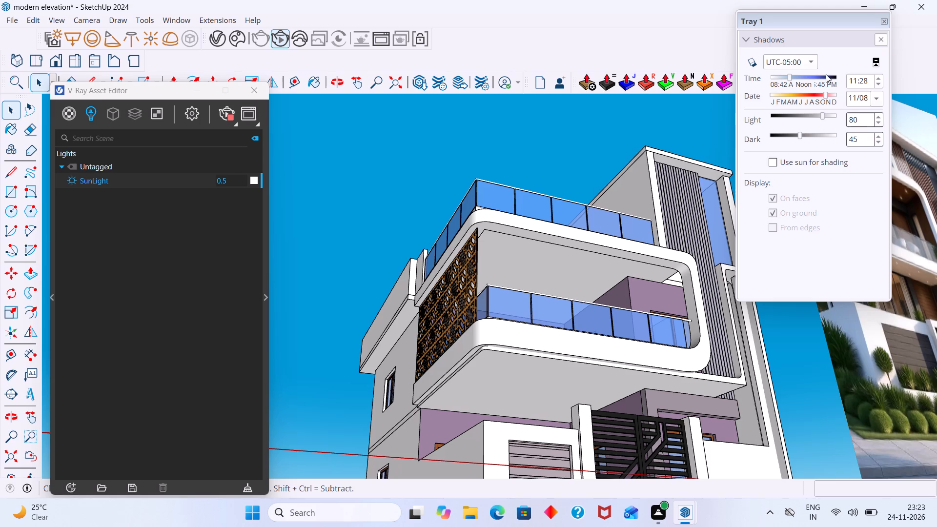
pyautogui.click(885, 20)
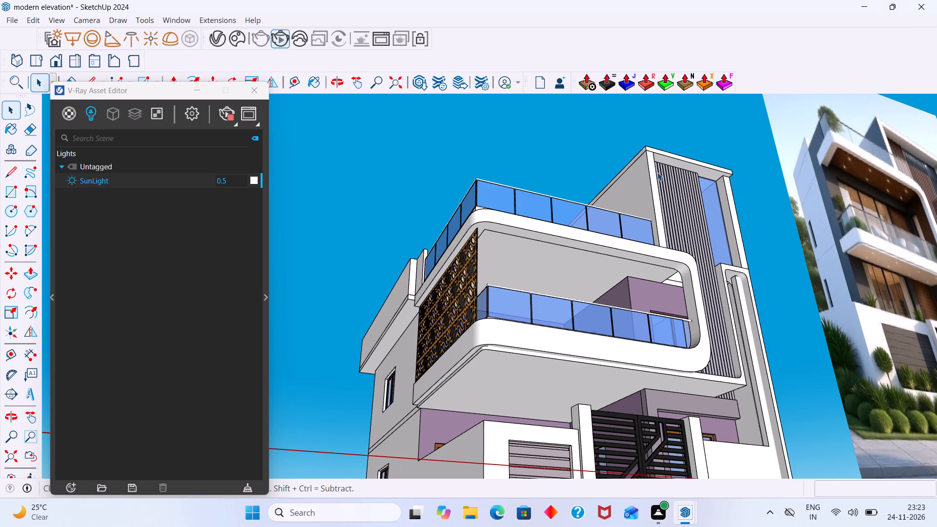
# Start the Paint Bucket and load the Asian Paints Chromatics material collection.
pyautogui.press('b')
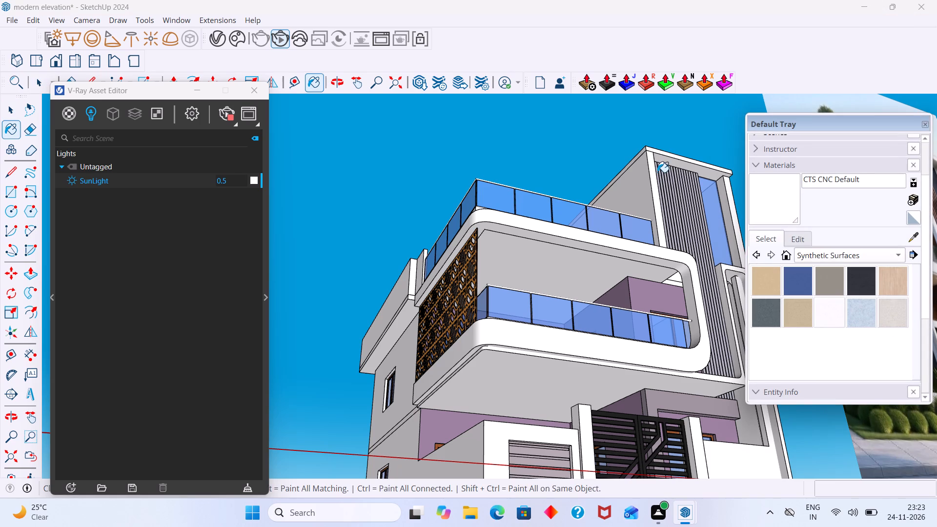
pyautogui.click(886, 255)
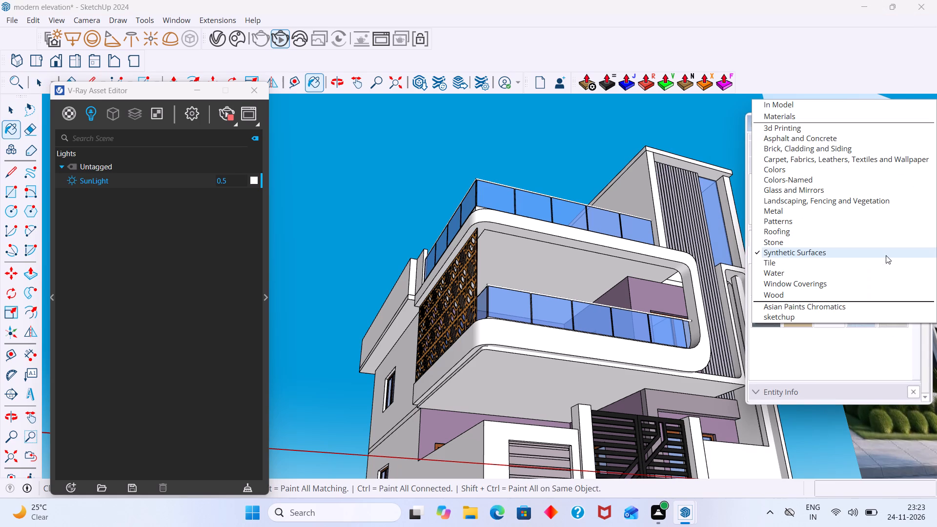
pyautogui.click(783, 307)
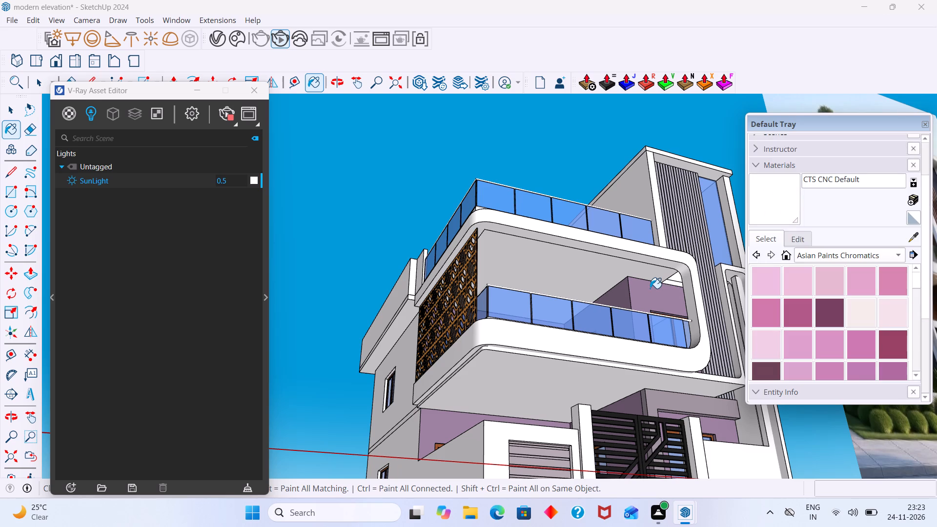
# Open the upper balcony's group for editing and select the ceiling face above the balcony.
pyautogui.press('space')
pyautogui.scroll(3, 554, 273)
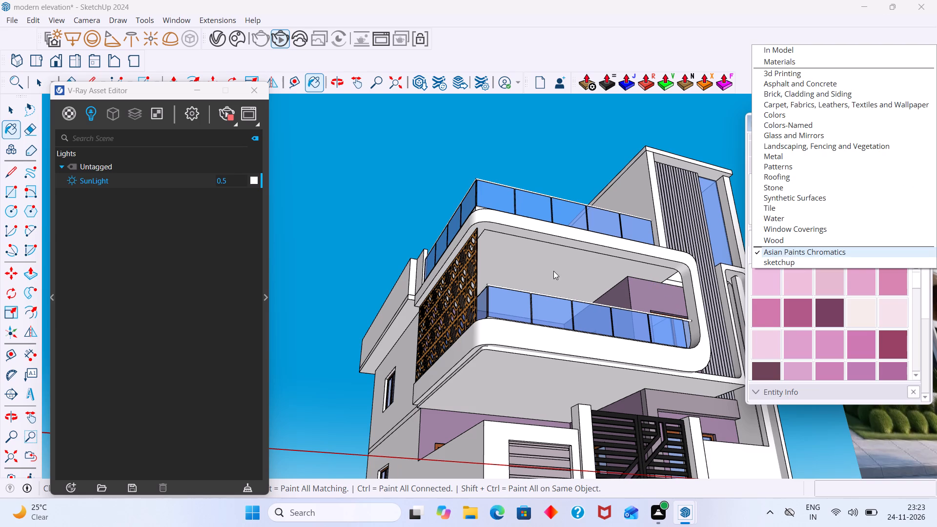
pyautogui.scroll(1, 553, 271)
pyautogui.doubleClick(553, 264)
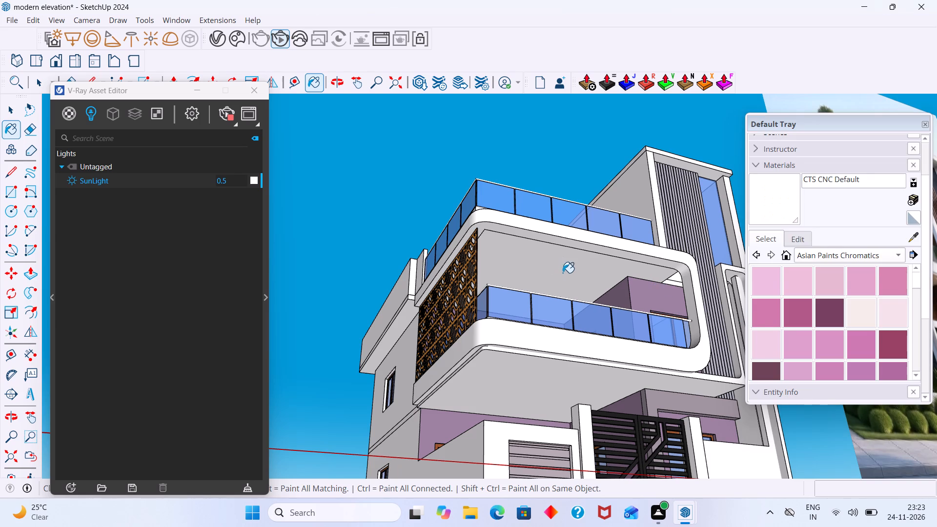
pyautogui.press('space')
pyautogui.doubleClick(567, 267)
pyautogui.scroll(4, 567, 266)
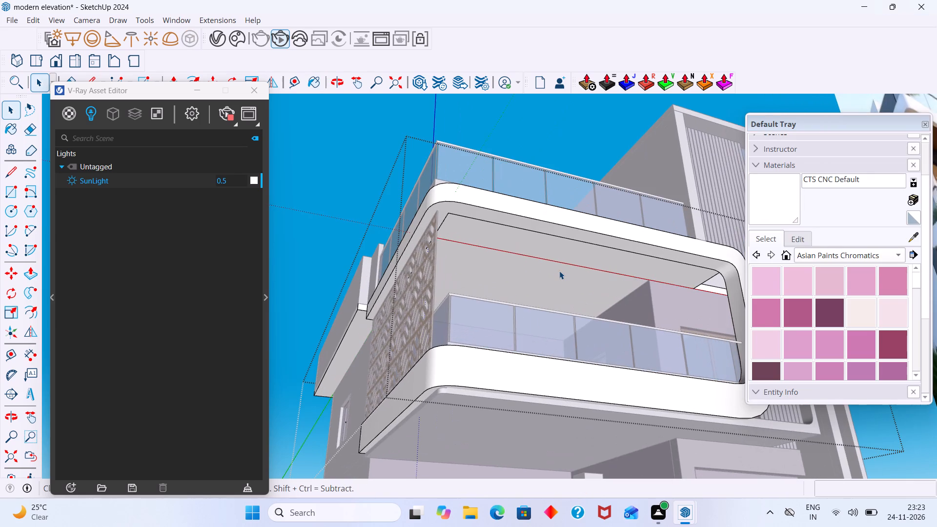
pyautogui.click(559, 271)
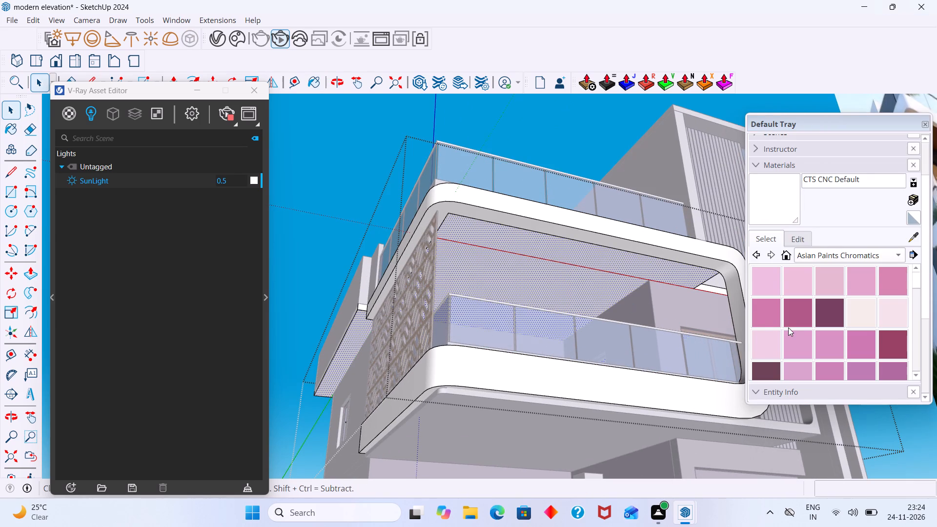
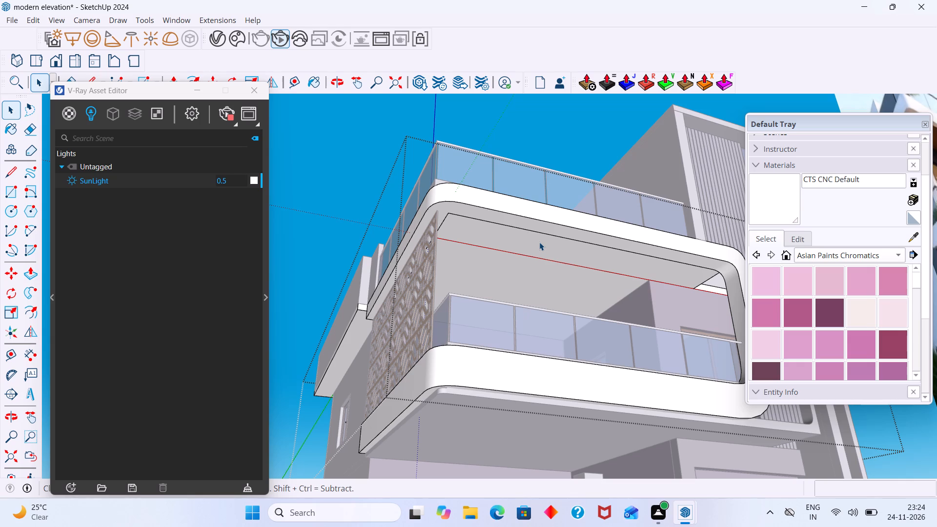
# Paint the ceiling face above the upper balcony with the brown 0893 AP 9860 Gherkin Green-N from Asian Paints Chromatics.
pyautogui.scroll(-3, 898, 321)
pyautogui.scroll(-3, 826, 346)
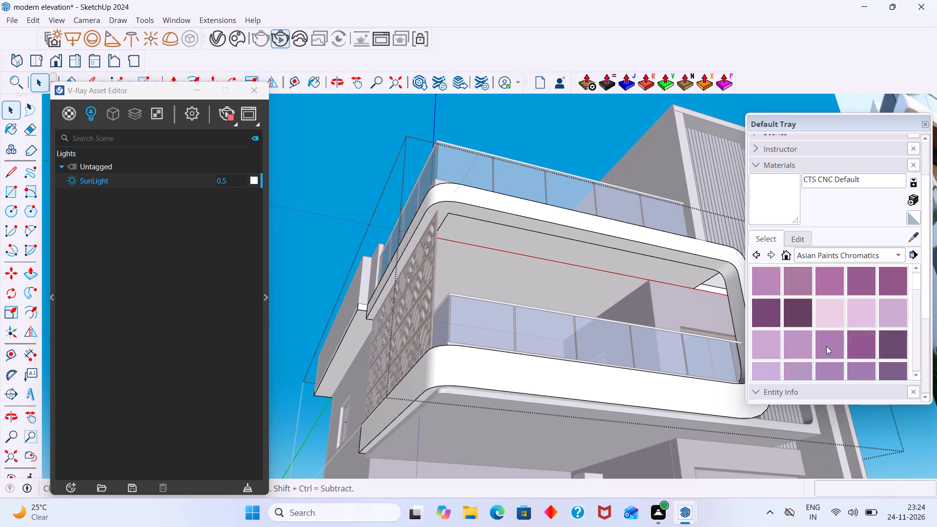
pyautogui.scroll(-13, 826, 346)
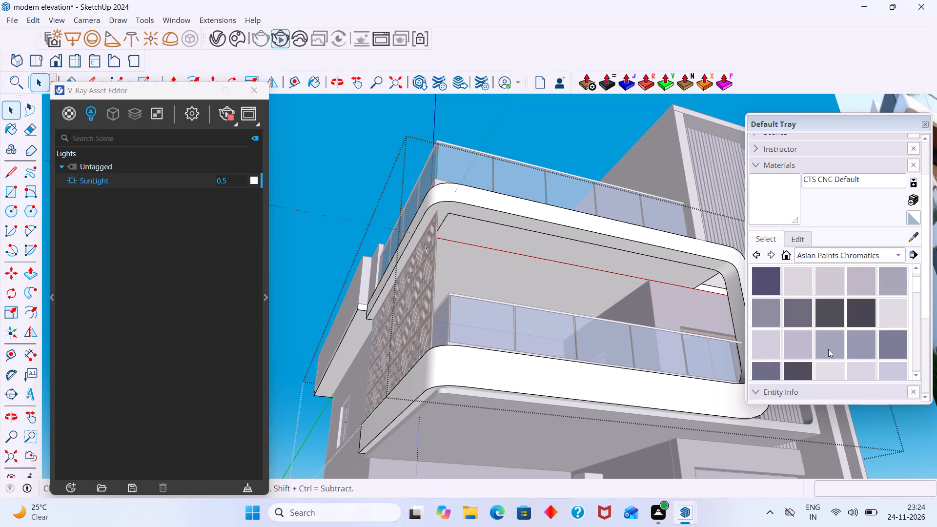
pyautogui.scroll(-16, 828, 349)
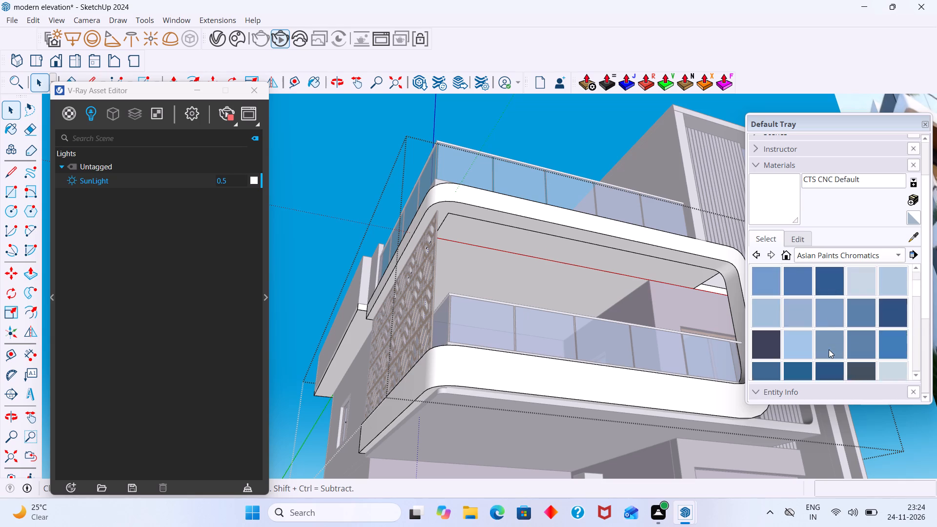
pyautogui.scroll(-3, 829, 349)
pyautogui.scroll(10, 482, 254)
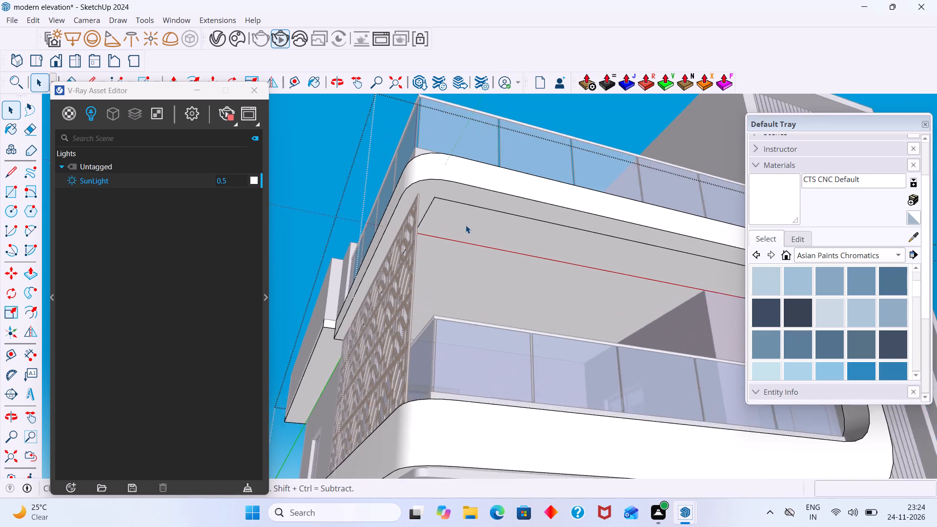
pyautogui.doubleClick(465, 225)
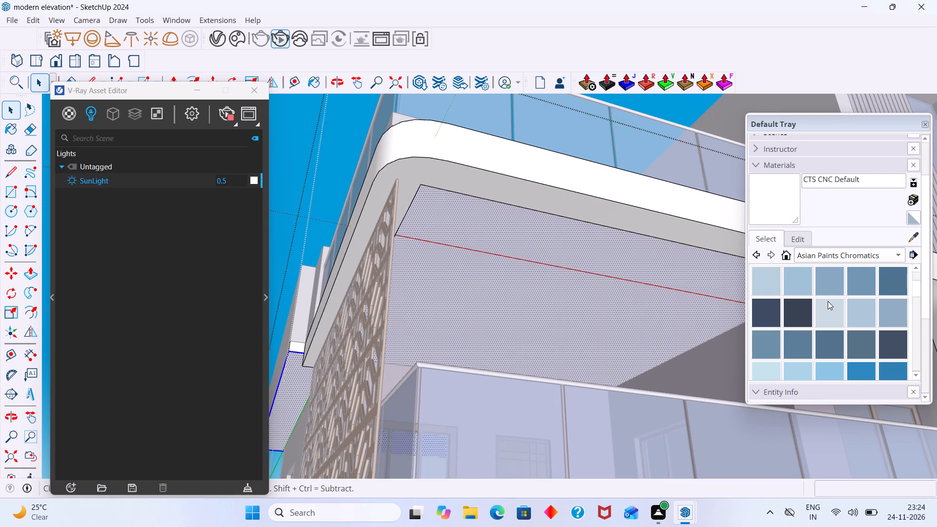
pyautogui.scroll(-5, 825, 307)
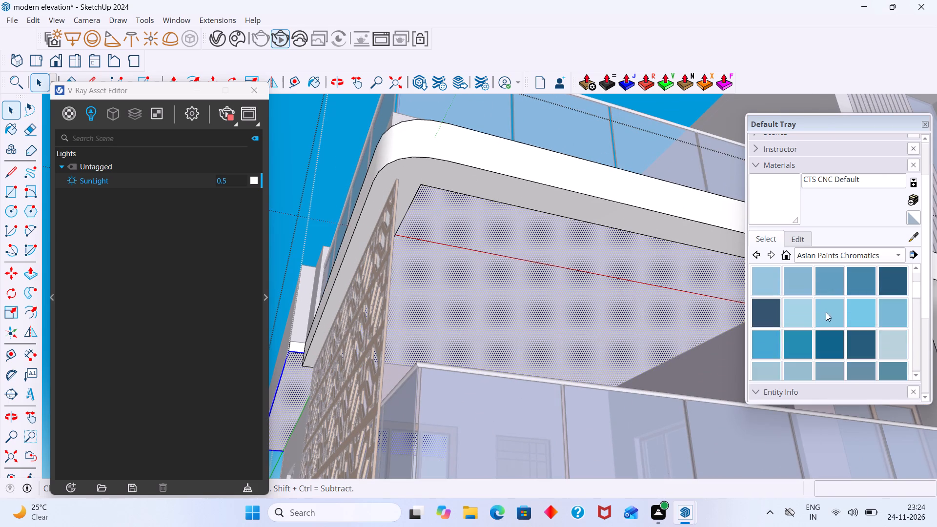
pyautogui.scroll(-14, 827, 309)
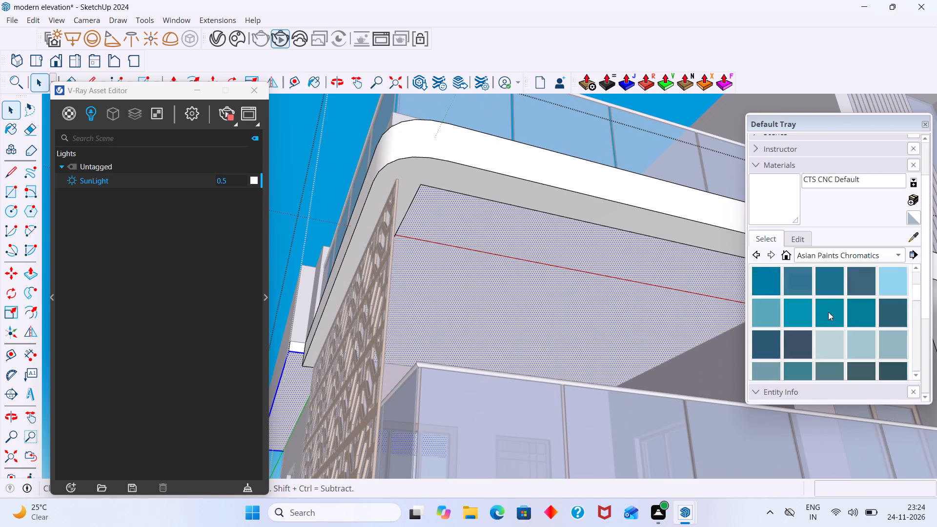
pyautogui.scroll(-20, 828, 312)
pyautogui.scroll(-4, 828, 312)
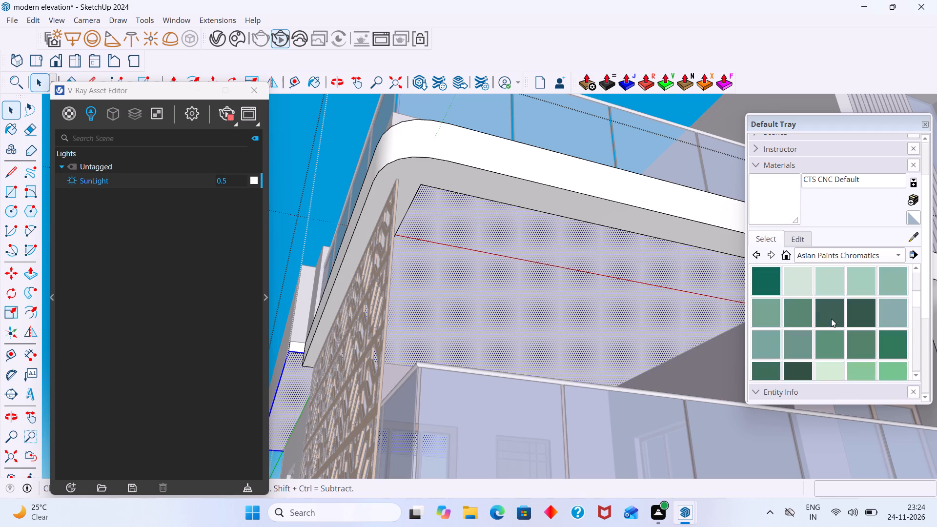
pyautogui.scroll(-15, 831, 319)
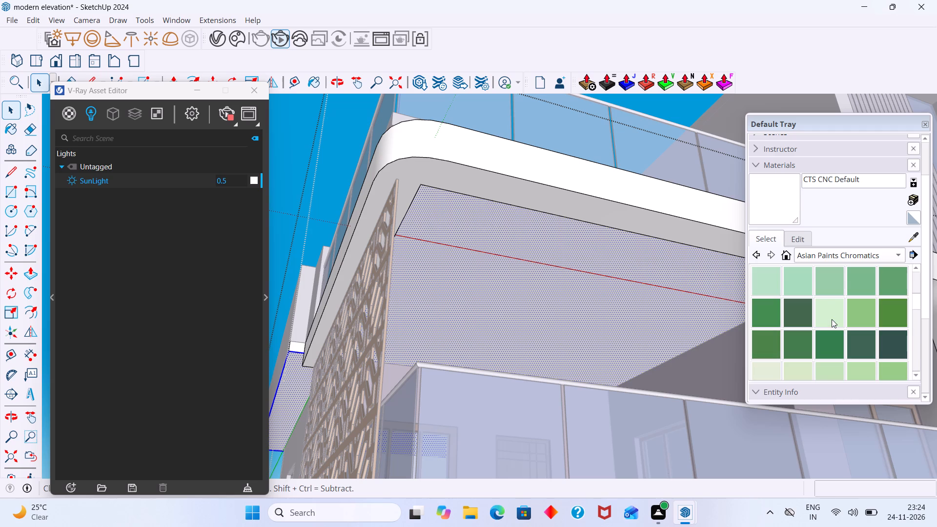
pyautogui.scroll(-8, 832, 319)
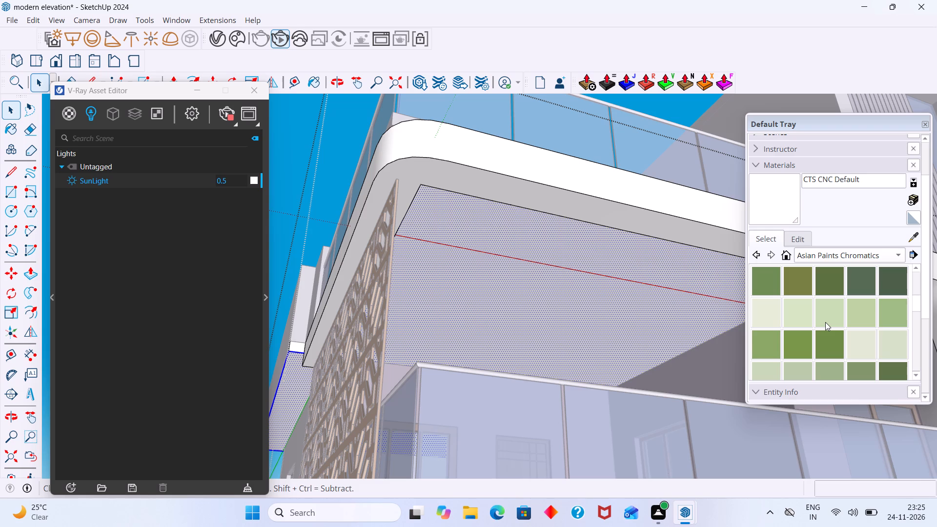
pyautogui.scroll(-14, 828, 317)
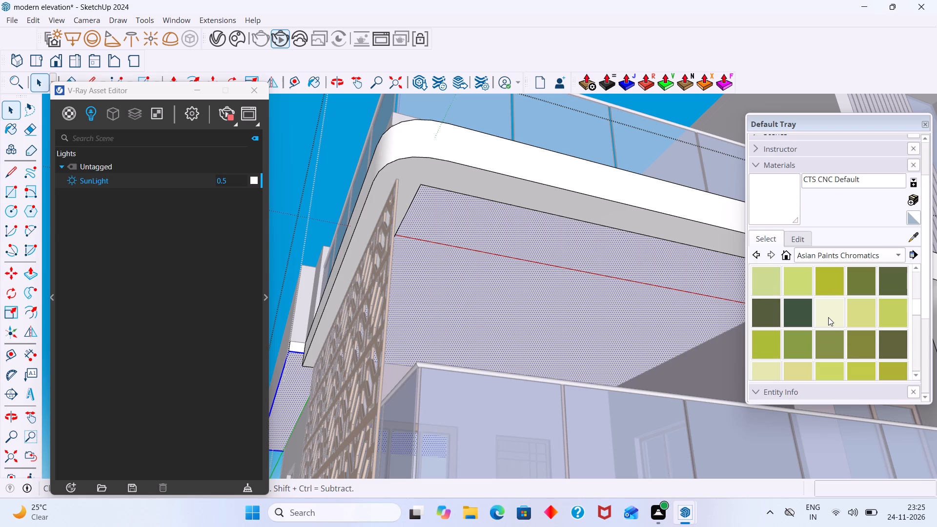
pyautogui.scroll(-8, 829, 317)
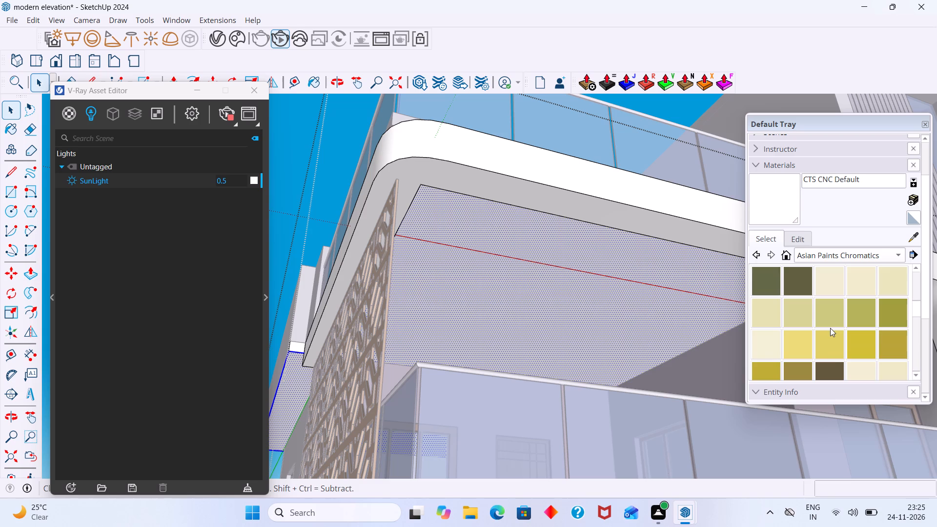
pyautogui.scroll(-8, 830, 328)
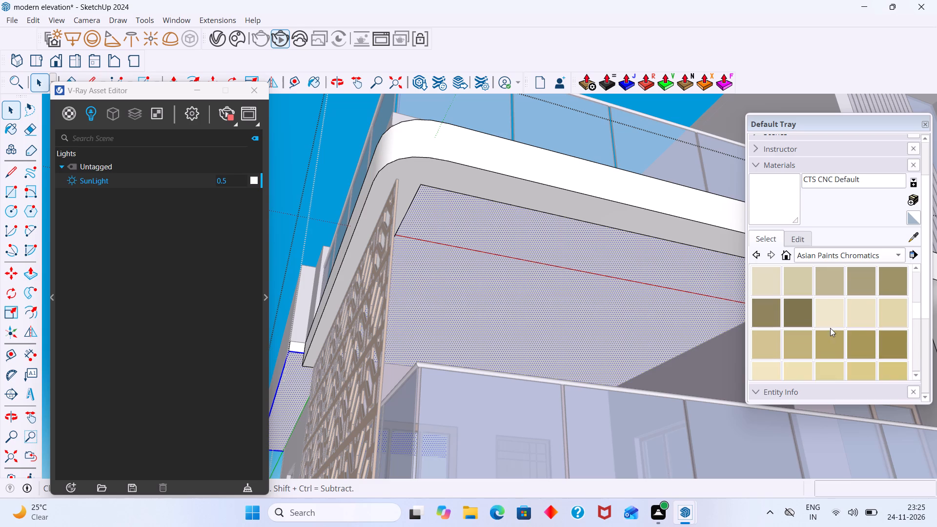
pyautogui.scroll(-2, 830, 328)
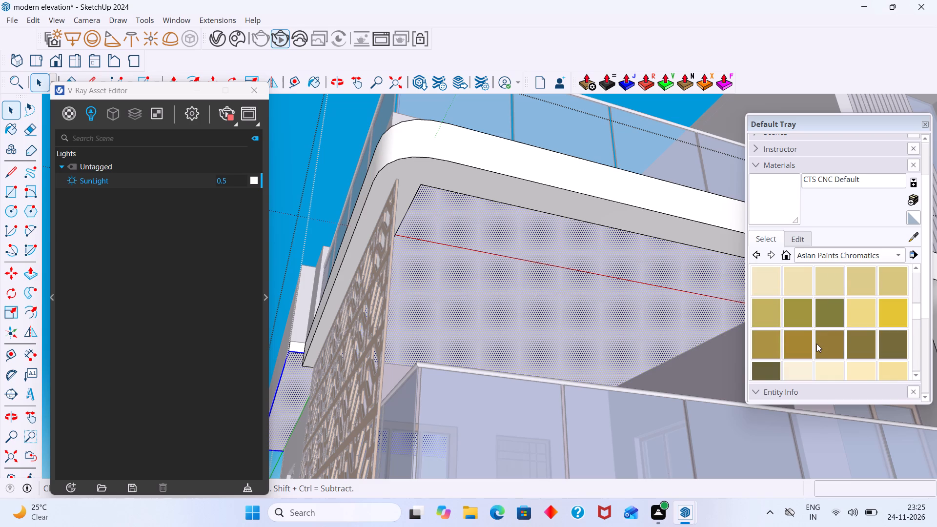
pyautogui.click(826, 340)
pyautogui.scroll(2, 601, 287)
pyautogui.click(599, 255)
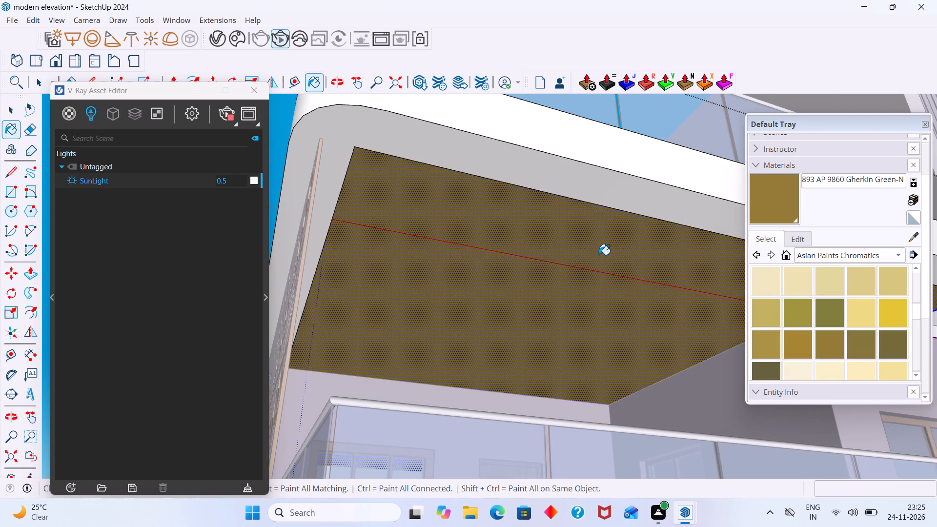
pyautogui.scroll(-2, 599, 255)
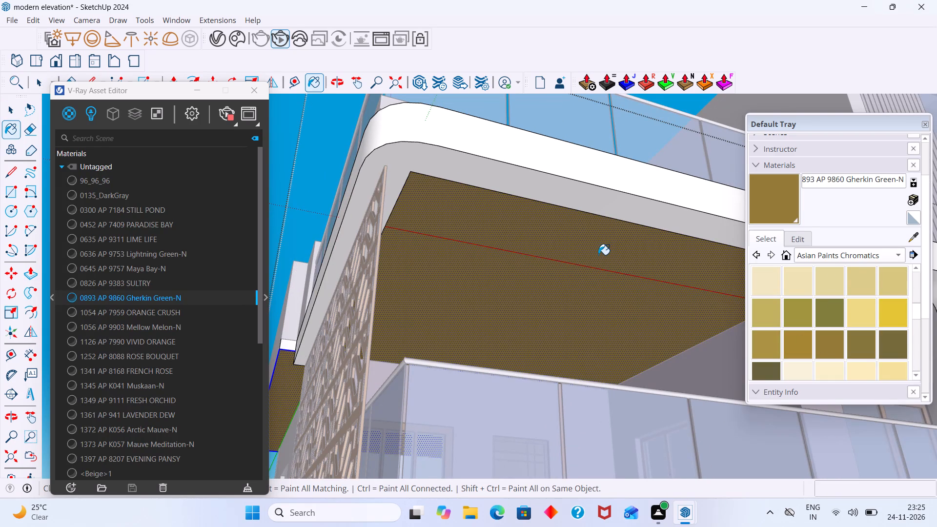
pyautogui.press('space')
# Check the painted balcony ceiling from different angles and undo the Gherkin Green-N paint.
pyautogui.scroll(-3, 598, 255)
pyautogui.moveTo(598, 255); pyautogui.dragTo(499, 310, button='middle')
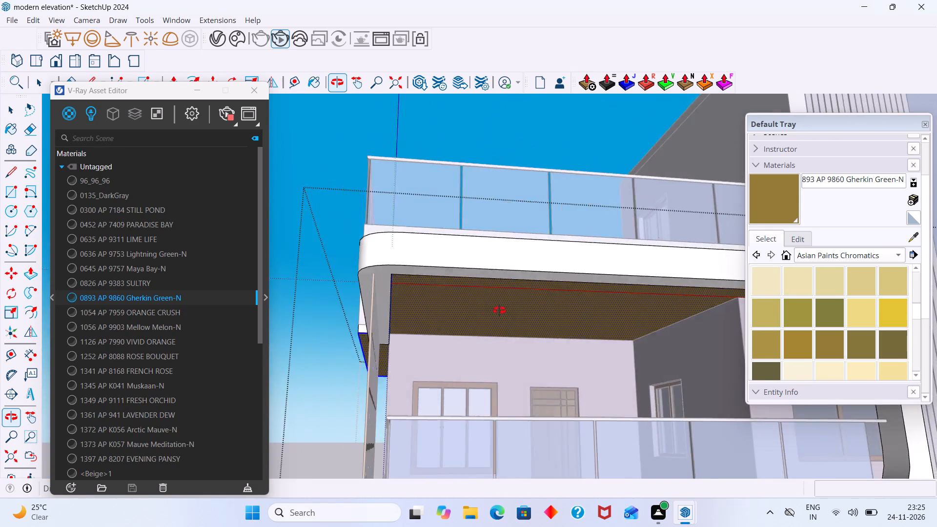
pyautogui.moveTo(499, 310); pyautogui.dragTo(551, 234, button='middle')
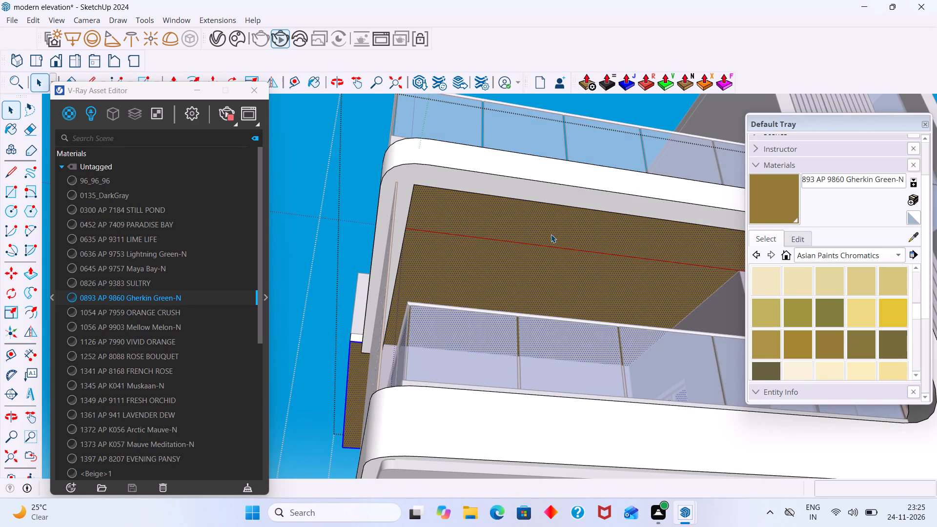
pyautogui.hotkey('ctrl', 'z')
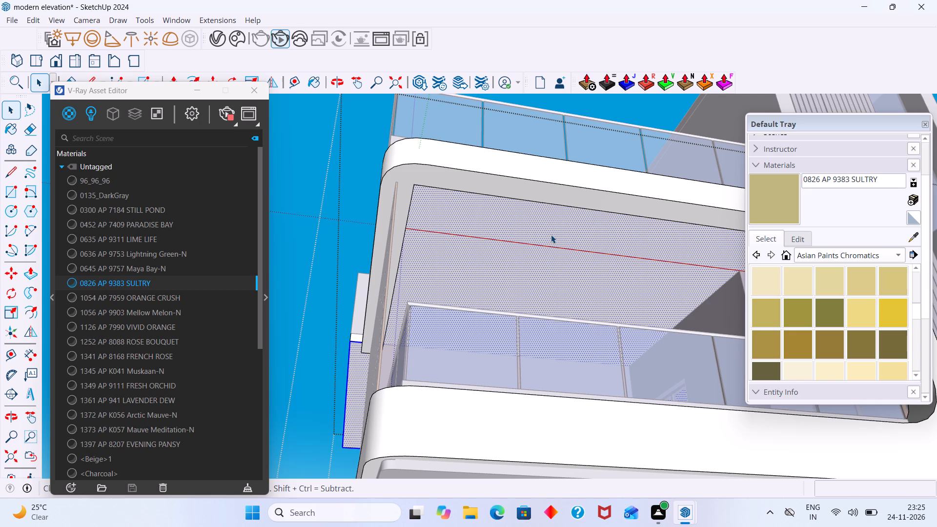
# View the balcony and its patterned side screen from below, and leave the balcony group's editing.
pyautogui.moveTo(546, 228); pyautogui.dragTo(568, 152, button='middle')
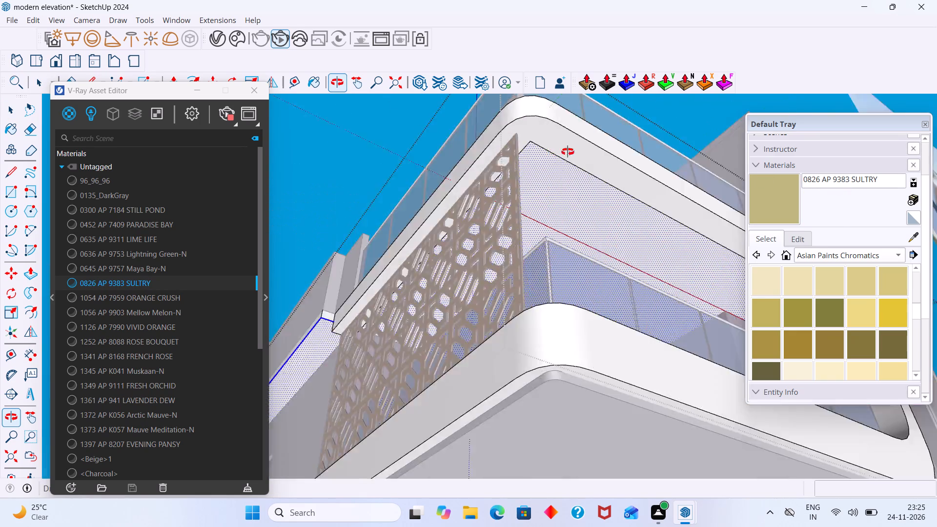
pyautogui.moveTo(568, 152); pyautogui.dragTo(526, 151, button='middle')
pyautogui.scroll(-7, 552, 196)
pyautogui.moveTo(549, 202); pyautogui.dragTo(516, 251, button='middle')
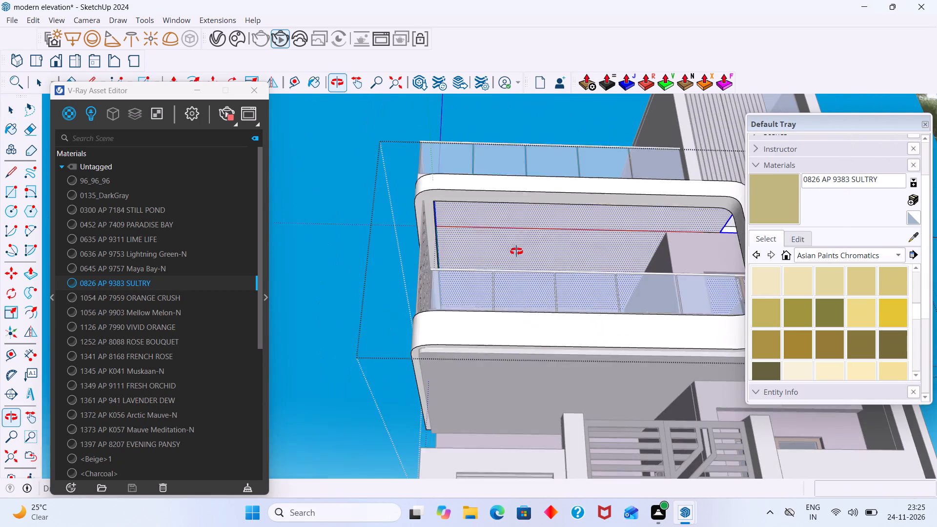
pyautogui.moveTo(516, 251); pyautogui.dragTo(516, 252, button='middle')
pyautogui.click(346, 256)
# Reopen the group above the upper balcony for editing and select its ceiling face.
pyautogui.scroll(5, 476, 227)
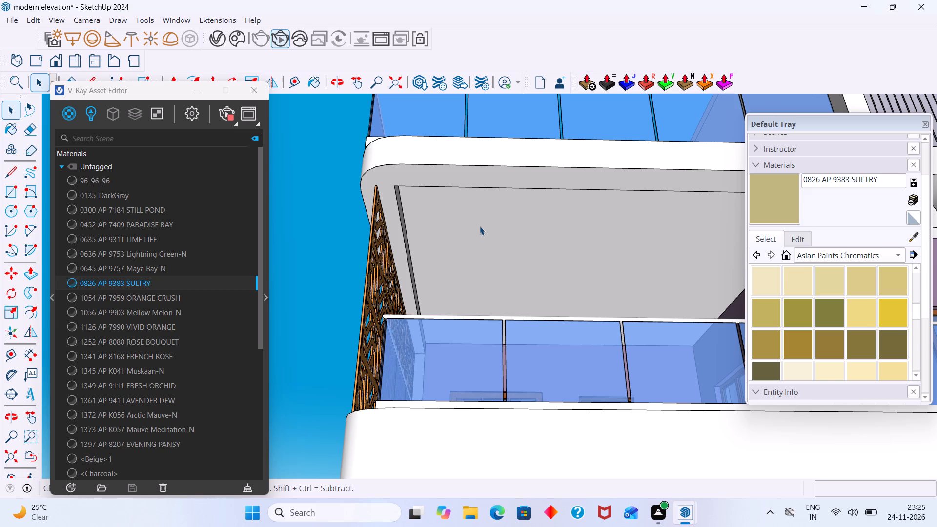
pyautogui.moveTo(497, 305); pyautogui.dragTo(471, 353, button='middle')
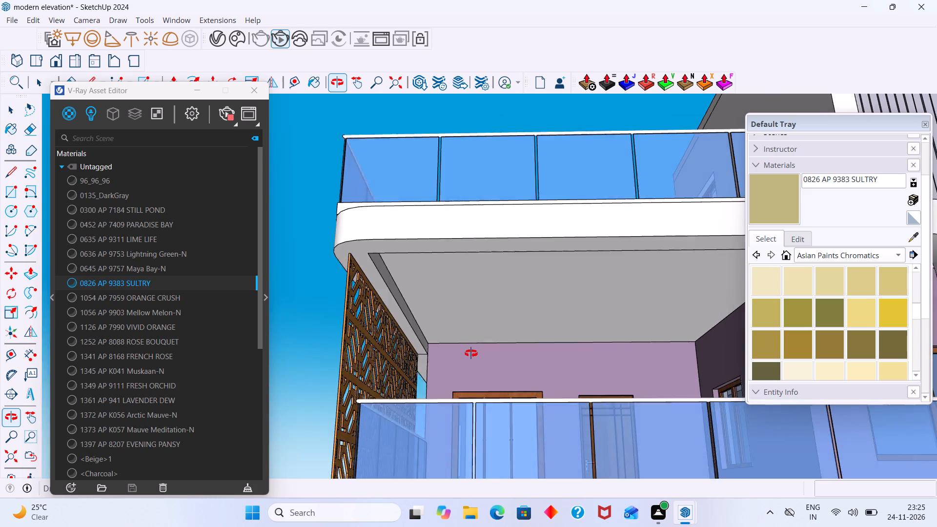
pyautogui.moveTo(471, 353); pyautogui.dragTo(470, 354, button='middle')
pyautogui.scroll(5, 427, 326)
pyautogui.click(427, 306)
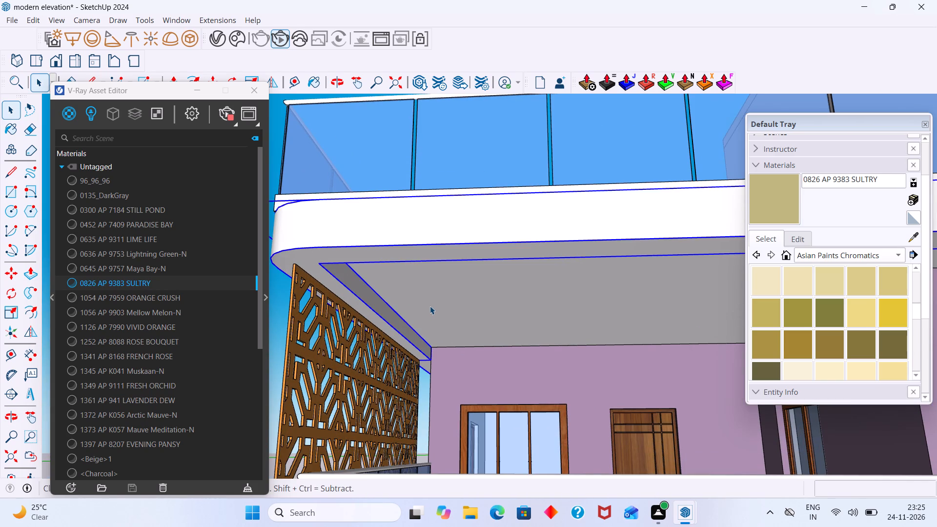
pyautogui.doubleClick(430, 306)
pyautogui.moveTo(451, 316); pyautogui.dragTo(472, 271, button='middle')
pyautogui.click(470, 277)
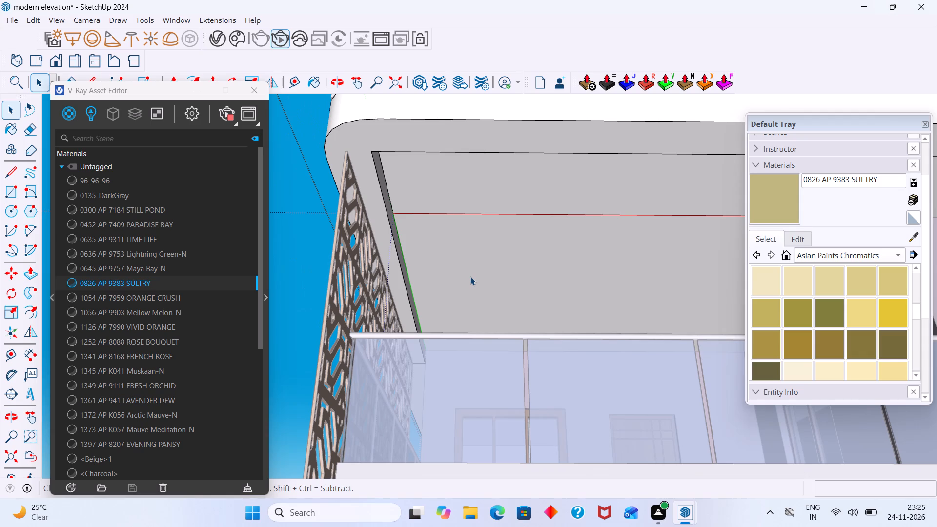
# Examine how far the selected ceiling face extends around the balcony and past the side screen, and leave the group.
pyautogui.moveTo(472, 280); pyautogui.dragTo(551, 284, button='middle')
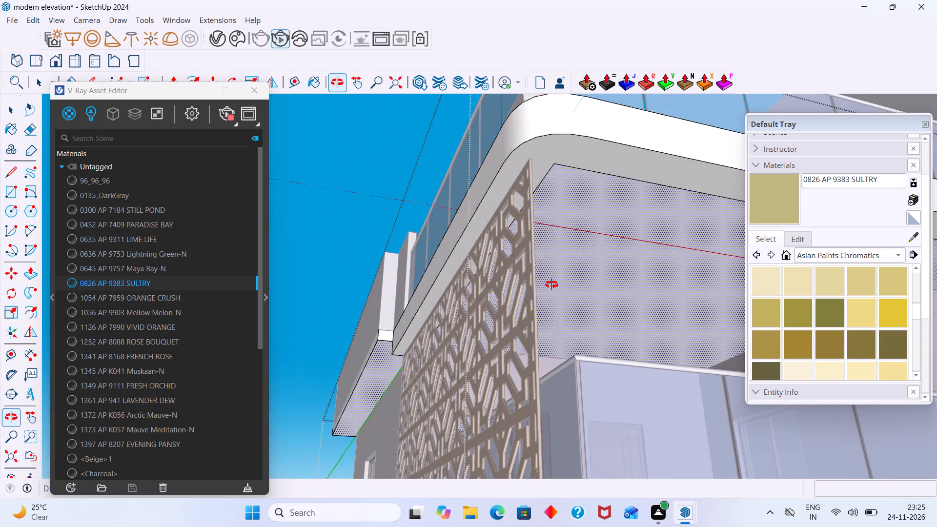
pyautogui.moveTo(551, 284); pyautogui.dragTo(410, 284, button='middle')
pyautogui.scroll(-5, 410, 284)
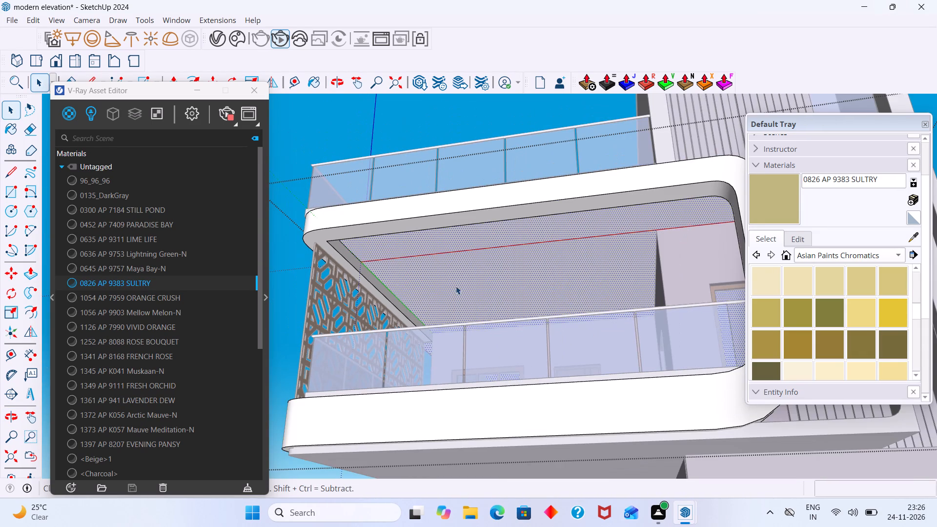
pyautogui.moveTo(457, 284); pyautogui.dragTo(469, 261, button='middle')
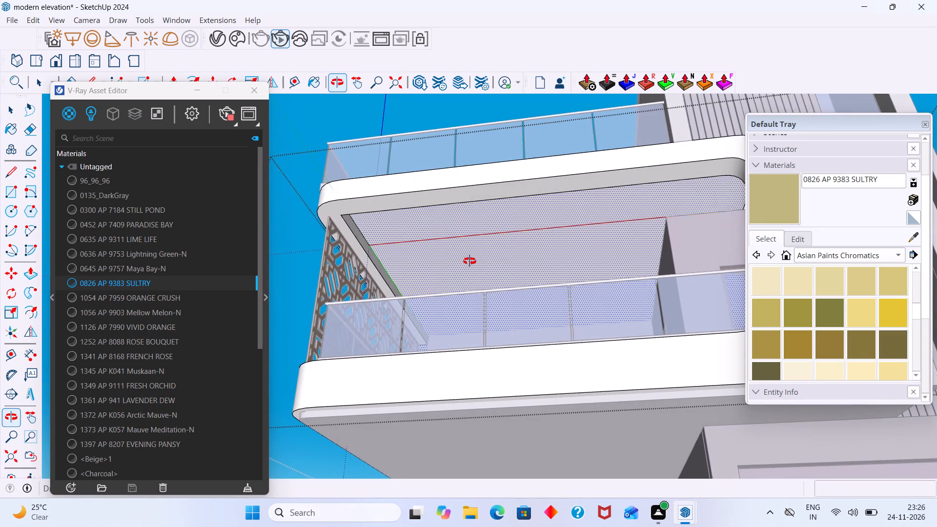
pyautogui.moveTo(469, 261); pyautogui.dragTo(455, 260, button='middle')
pyautogui.scroll(-3, 455, 259)
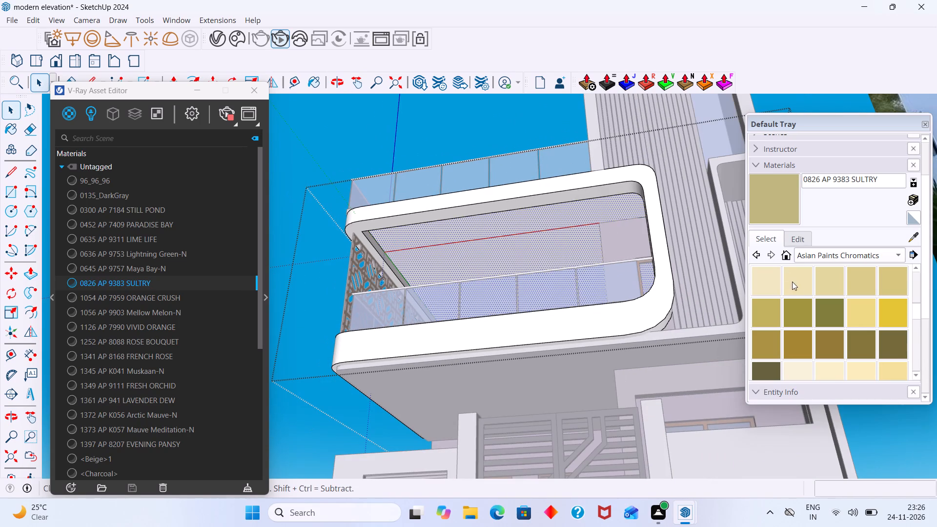
pyautogui.scroll(-6, 530, 269)
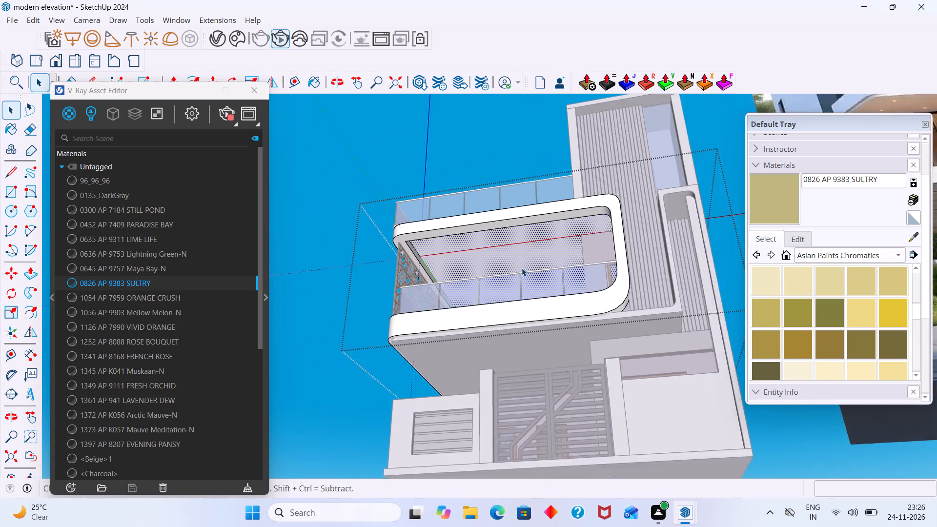
pyautogui.scroll(-6, 522, 268)
pyautogui.click(681, 395)
# Examine the corner where the patterned side screen meets the side wall and roof edge, from outside and below.
pyautogui.moveTo(461, 326); pyautogui.dragTo(750, 351, button='middle')
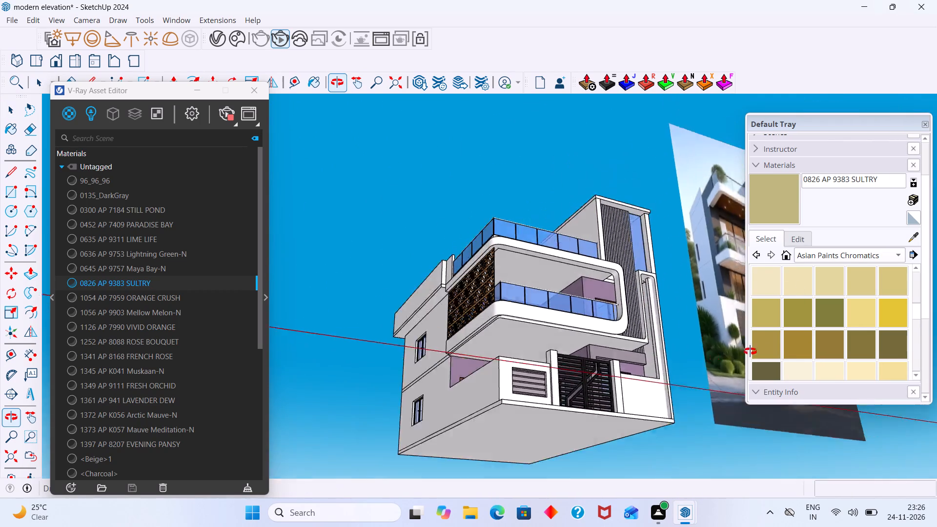
pyautogui.moveTo(750, 351); pyautogui.dragTo(820, 351, button='middle')
pyautogui.scroll(18, 462, 284)
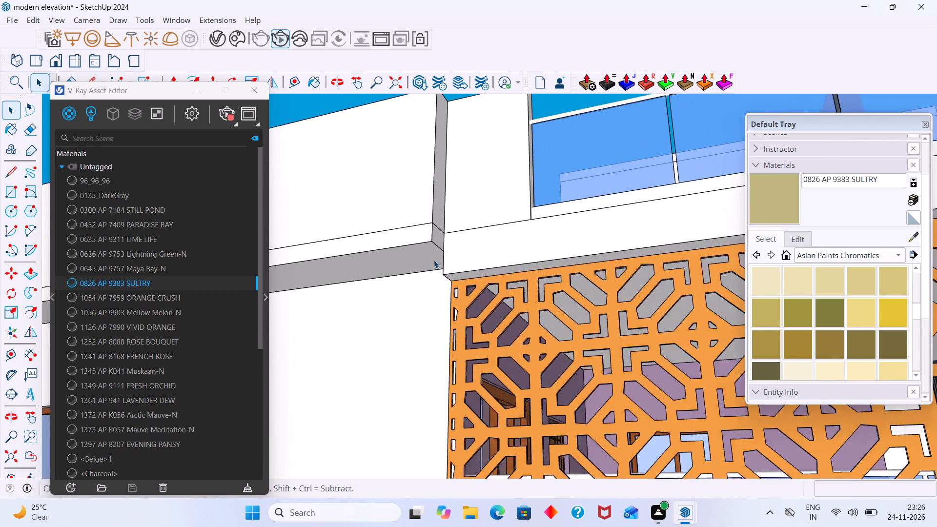
pyautogui.scroll(7, 434, 260)
pyautogui.moveTo(438, 256); pyautogui.dragTo(502, 132, button='middle')
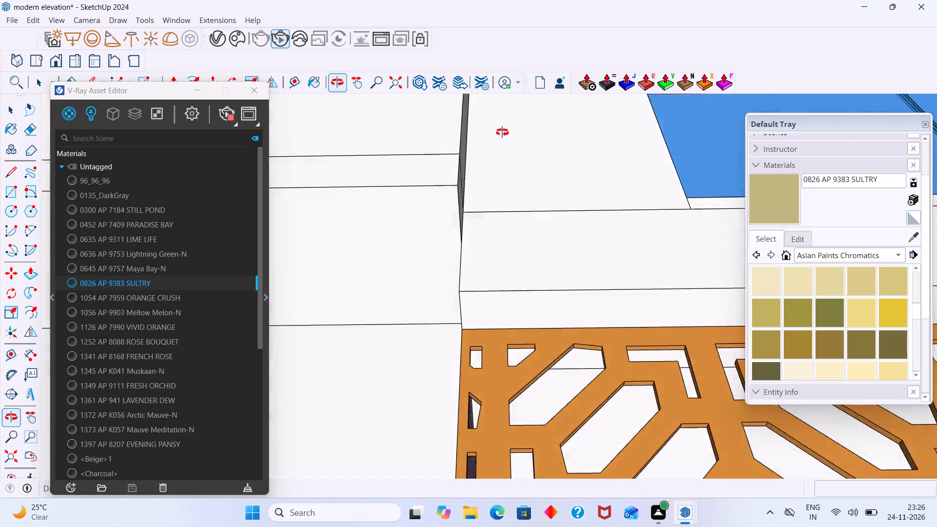
pyautogui.moveTo(502, 132); pyautogui.dragTo(119, 294, button='middle')
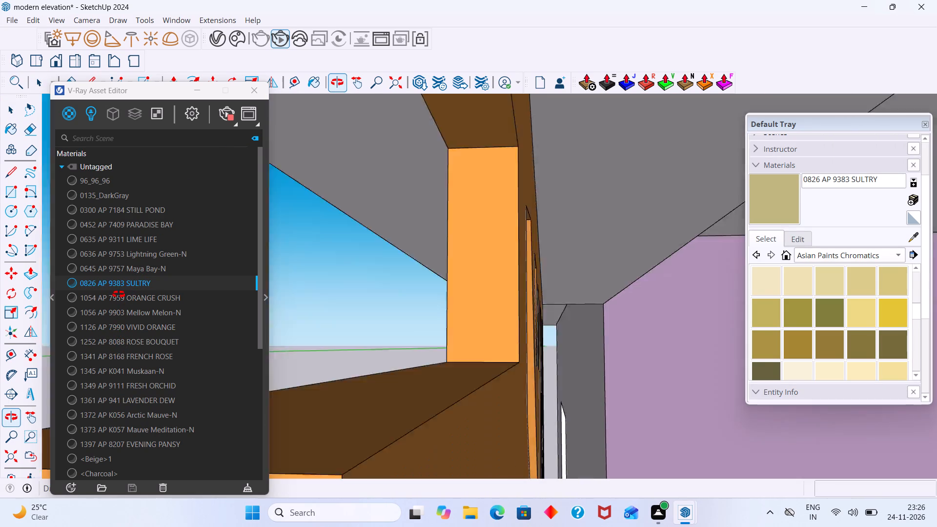
pyautogui.moveTo(119, 294); pyautogui.dragTo(122, 287, button='middle')
pyautogui.scroll(-18, 316, 284)
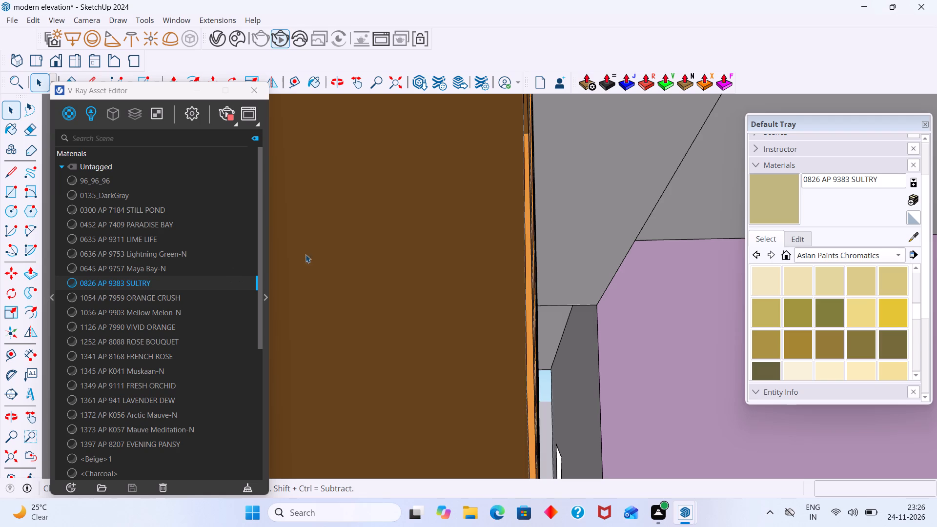
pyautogui.scroll(-20, 501, 236)
pyautogui.scroll(-3, 501, 236)
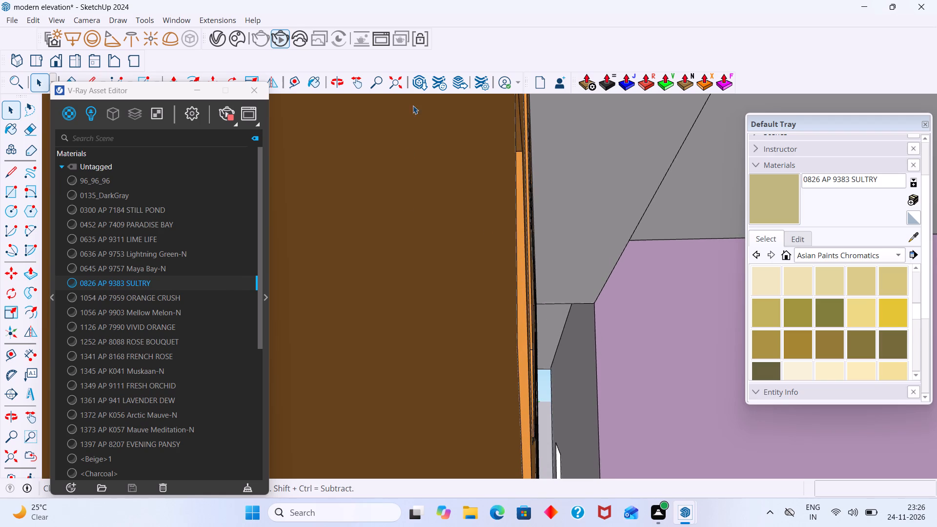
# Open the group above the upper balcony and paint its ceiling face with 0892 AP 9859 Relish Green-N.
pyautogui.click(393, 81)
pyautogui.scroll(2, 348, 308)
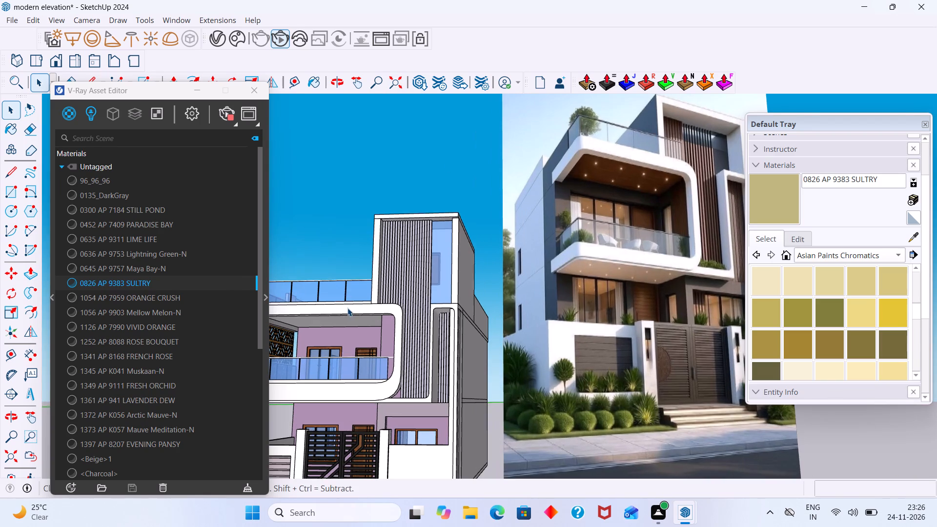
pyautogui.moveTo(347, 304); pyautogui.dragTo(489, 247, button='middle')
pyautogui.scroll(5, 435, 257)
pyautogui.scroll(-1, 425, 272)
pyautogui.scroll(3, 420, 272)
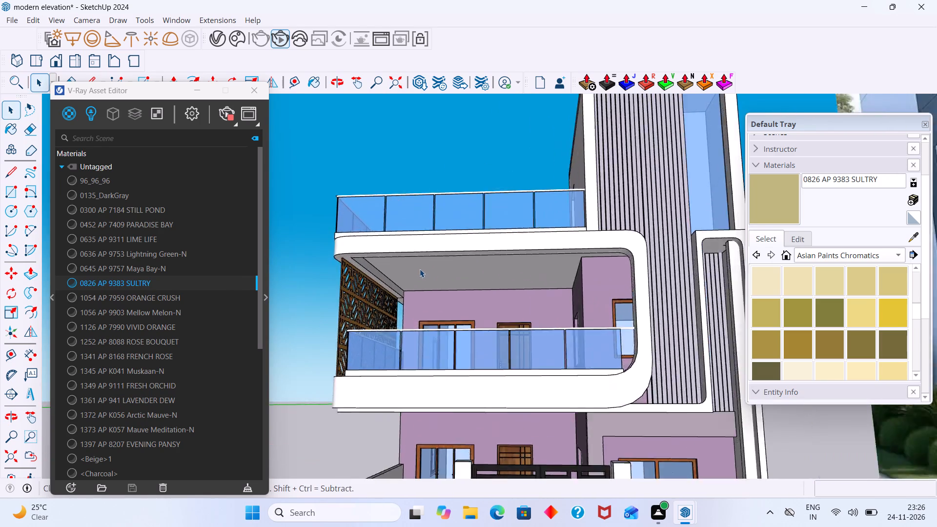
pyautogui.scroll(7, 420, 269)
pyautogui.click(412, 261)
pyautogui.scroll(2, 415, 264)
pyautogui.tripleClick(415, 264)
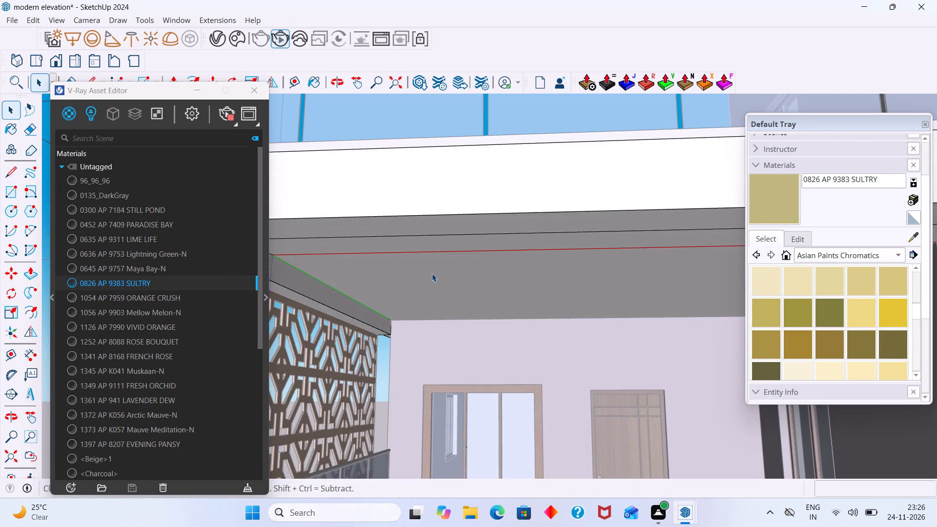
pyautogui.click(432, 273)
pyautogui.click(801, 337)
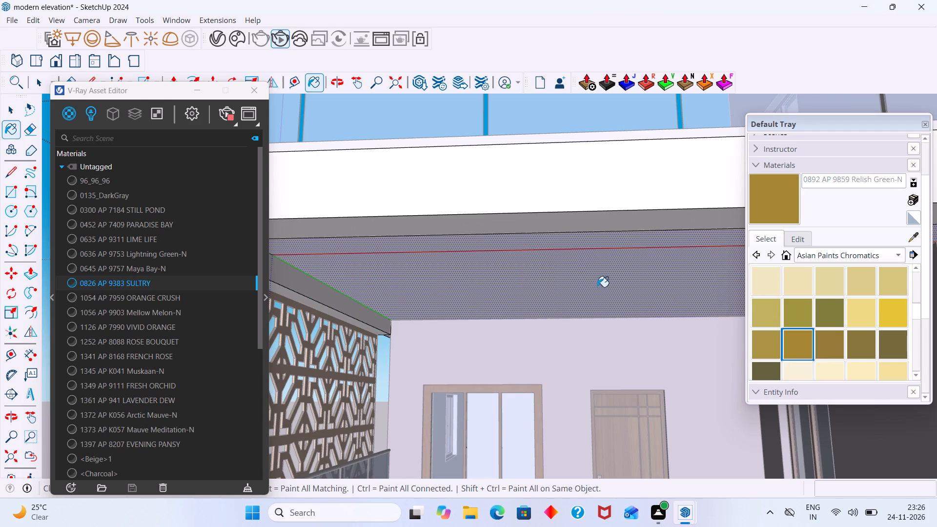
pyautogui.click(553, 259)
# Check the painted ceiling face from below and from outside, around the patterned side screen and the side wall's overhang.
pyautogui.scroll(-3, 563, 262)
pyautogui.moveTo(553, 271); pyautogui.dragTo(520, 187, button='middle')
pyautogui.scroll(-2, 520, 187)
pyautogui.scroll(6, 514, 180)
pyautogui.scroll(-2, 513, 177)
pyautogui.press('space')
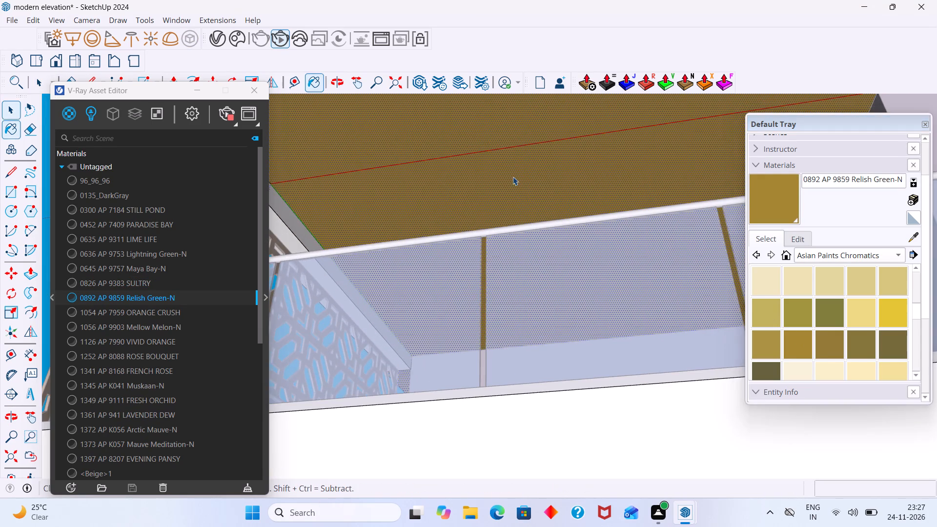
pyautogui.scroll(-14, 511, 177)
pyautogui.moveTo(508, 201); pyautogui.dragTo(772, 312, button='middle')
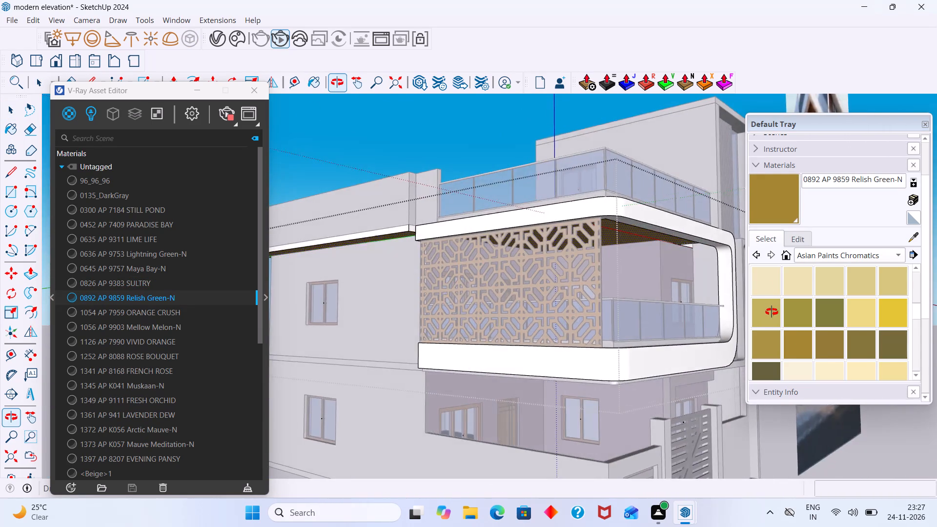
pyautogui.moveTo(772, 312); pyautogui.dragTo(716, 199, button='middle')
pyautogui.scroll(7, 456, 265)
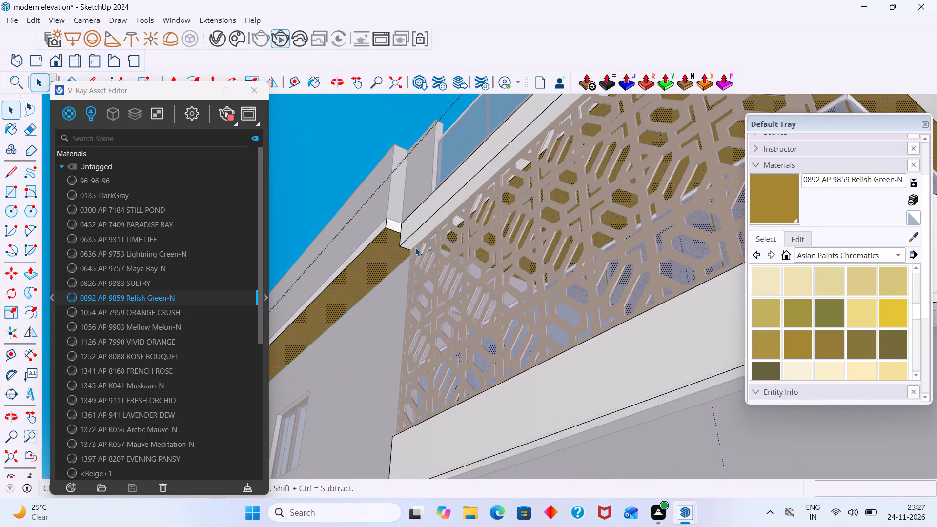
pyautogui.moveTo(415, 247); pyautogui.dragTo(682, 195, button='middle')
pyautogui.scroll(10, 533, 213)
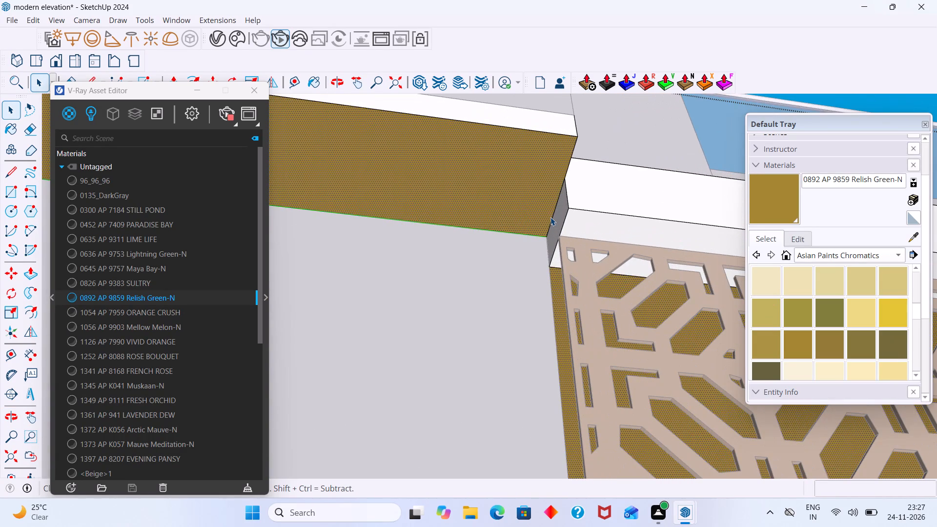
# Try to split the painted underside with a line across the end of the side overhang, beside the patterned screen.
pyautogui.press('l')
pyautogui.click(575, 139)
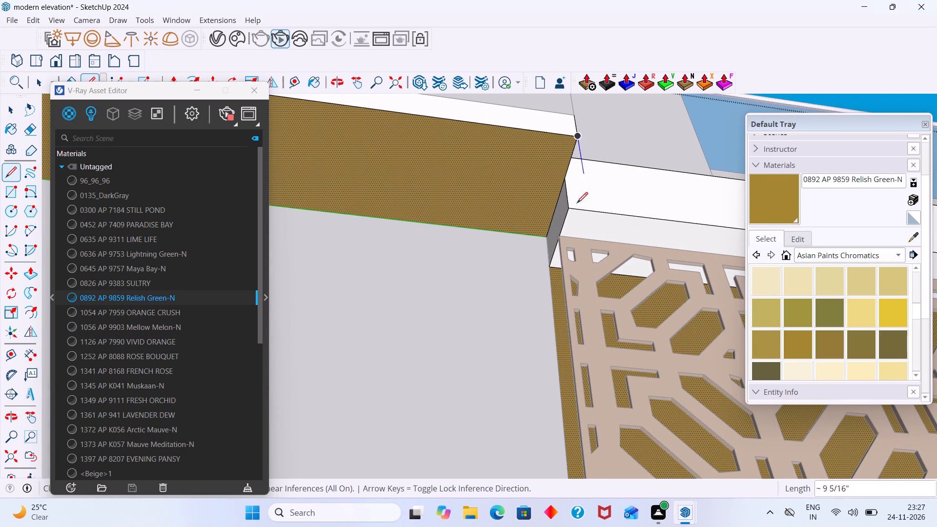
pyautogui.click(547, 240)
pyautogui.press('space')
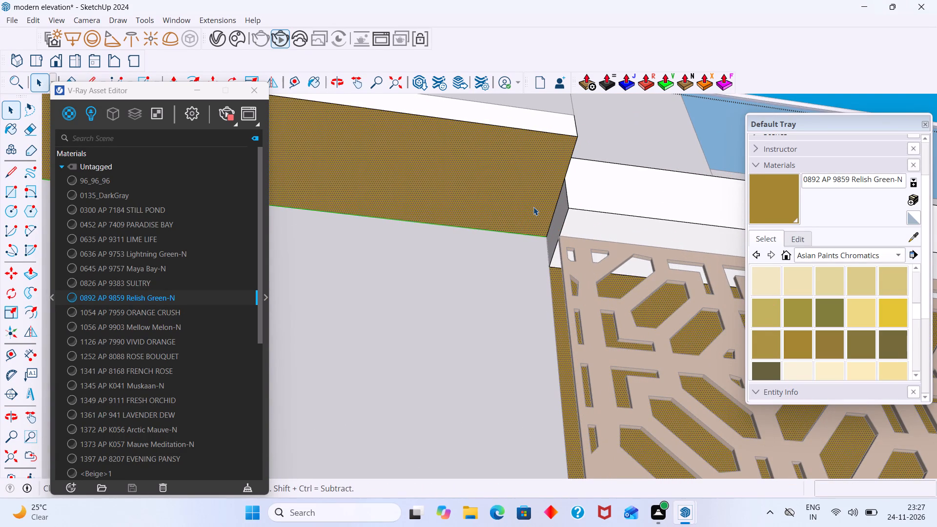
# Repaint the ceiling face with the white CTS CNC Default material sampled from the adjoining fascia, and leave the group.
pyautogui.click(533, 207)
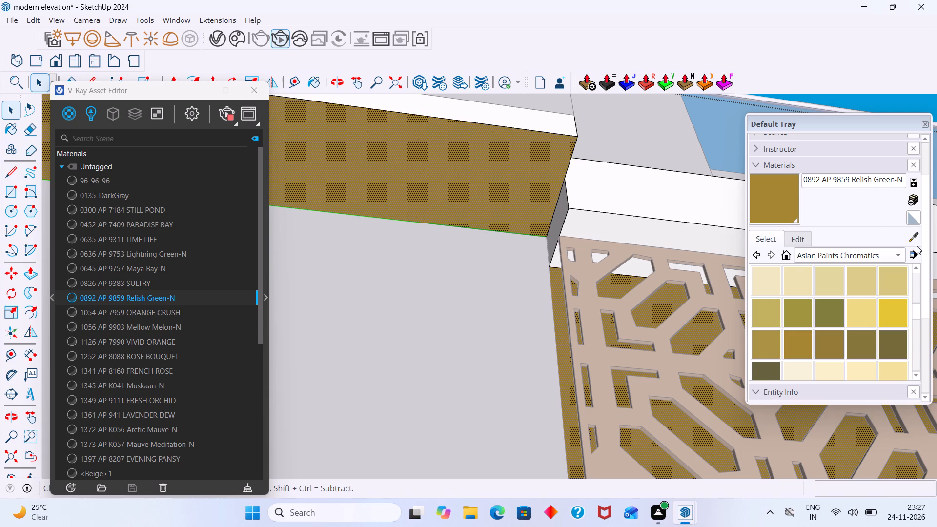
pyautogui.click(912, 236)
pyautogui.click(529, 121)
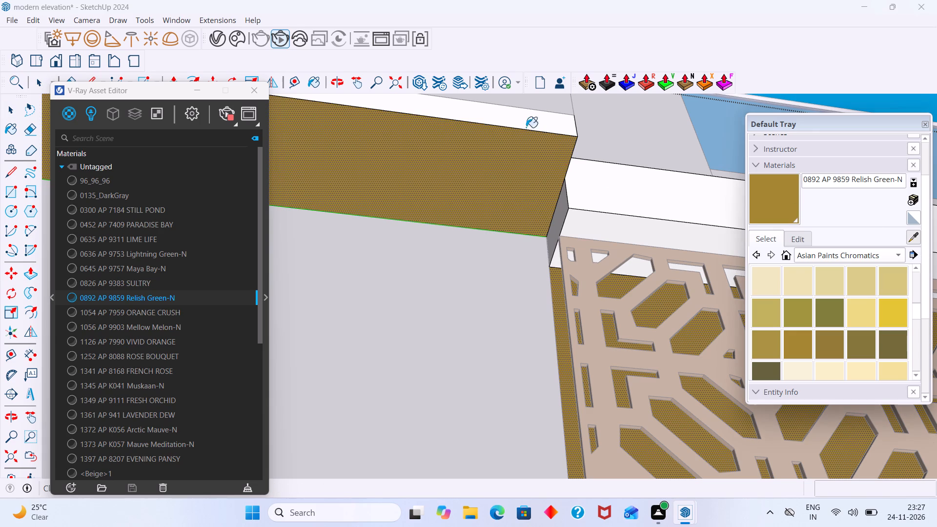
pyautogui.click(514, 151)
pyautogui.moveTo(548, 161); pyautogui.dragTo(252, 90, button='middle')
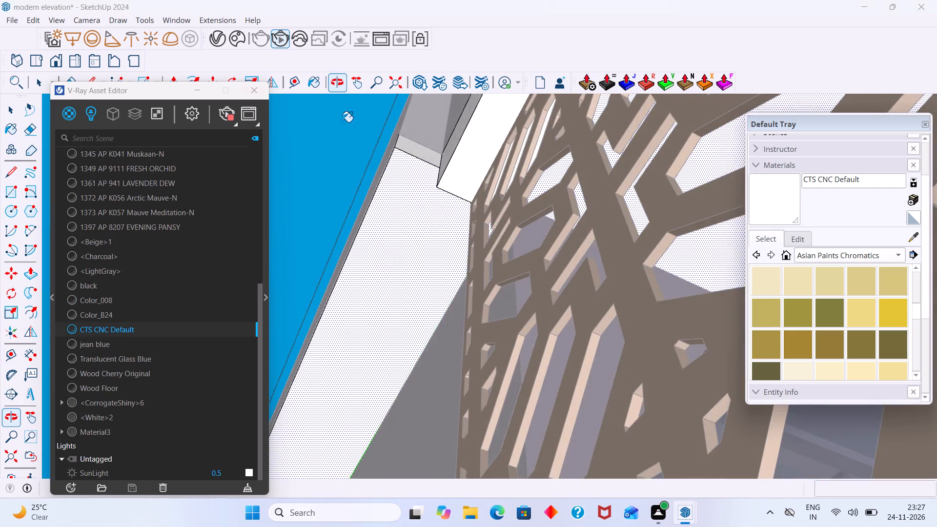
pyautogui.scroll(-20, 350, 122)
pyautogui.scroll(-1, 350, 122)
pyautogui.moveTo(416, 174); pyautogui.dragTo(334, 383, button='middle')
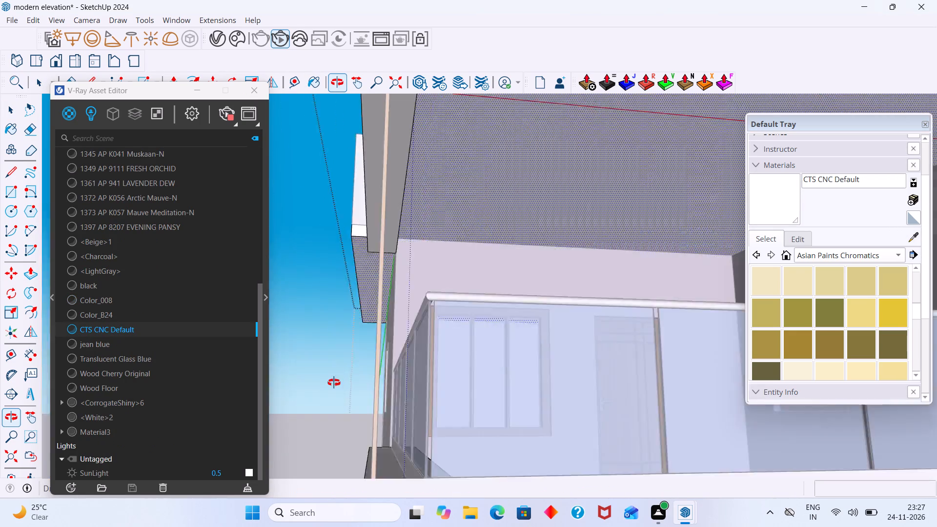
pyautogui.moveTo(334, 383); pyautogui.dragTo(359, 340, button='middle')
pyautogui.press('space')
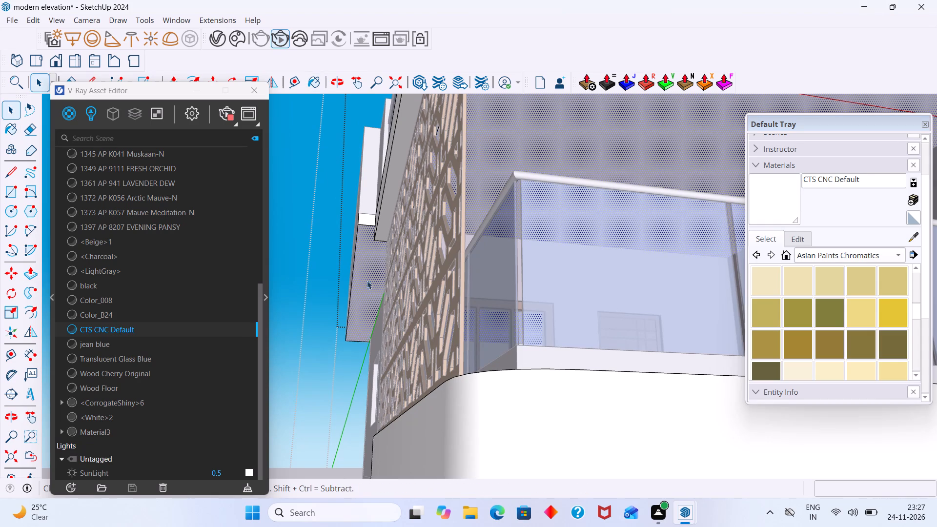
pyautogui.click(276, 305)
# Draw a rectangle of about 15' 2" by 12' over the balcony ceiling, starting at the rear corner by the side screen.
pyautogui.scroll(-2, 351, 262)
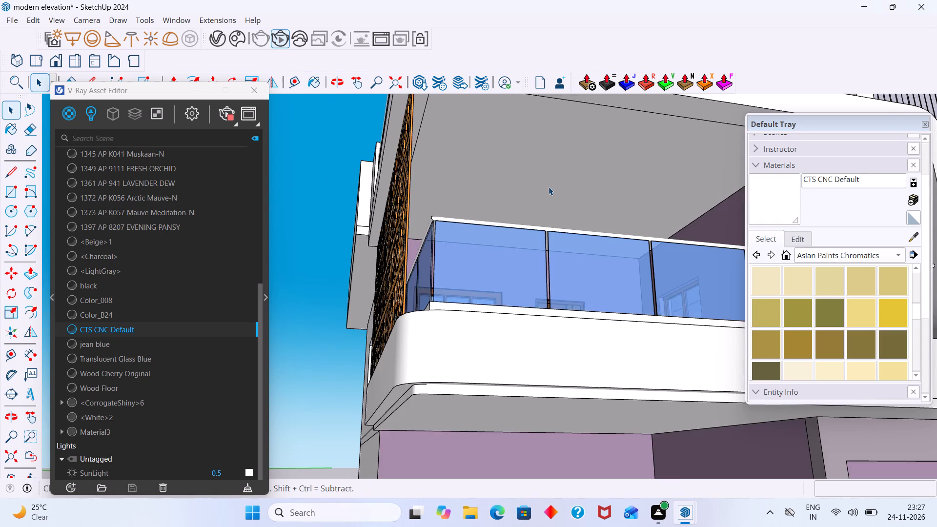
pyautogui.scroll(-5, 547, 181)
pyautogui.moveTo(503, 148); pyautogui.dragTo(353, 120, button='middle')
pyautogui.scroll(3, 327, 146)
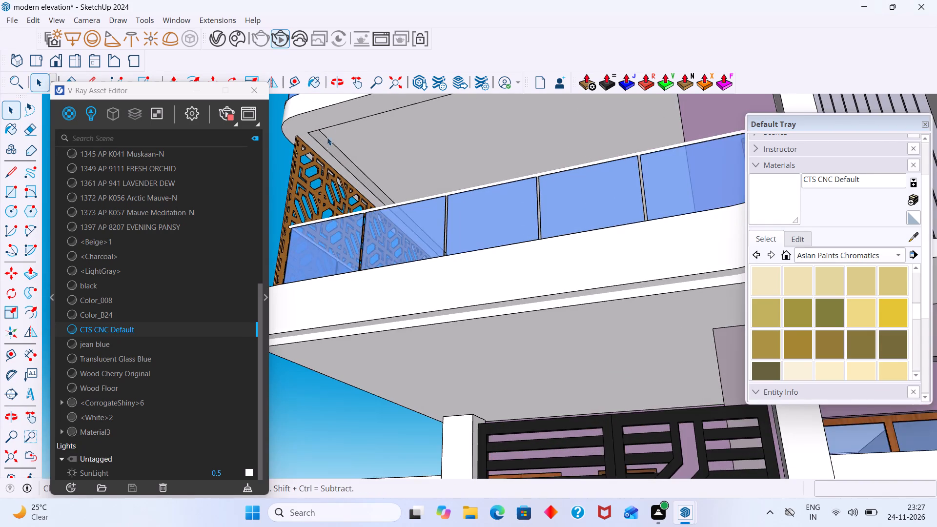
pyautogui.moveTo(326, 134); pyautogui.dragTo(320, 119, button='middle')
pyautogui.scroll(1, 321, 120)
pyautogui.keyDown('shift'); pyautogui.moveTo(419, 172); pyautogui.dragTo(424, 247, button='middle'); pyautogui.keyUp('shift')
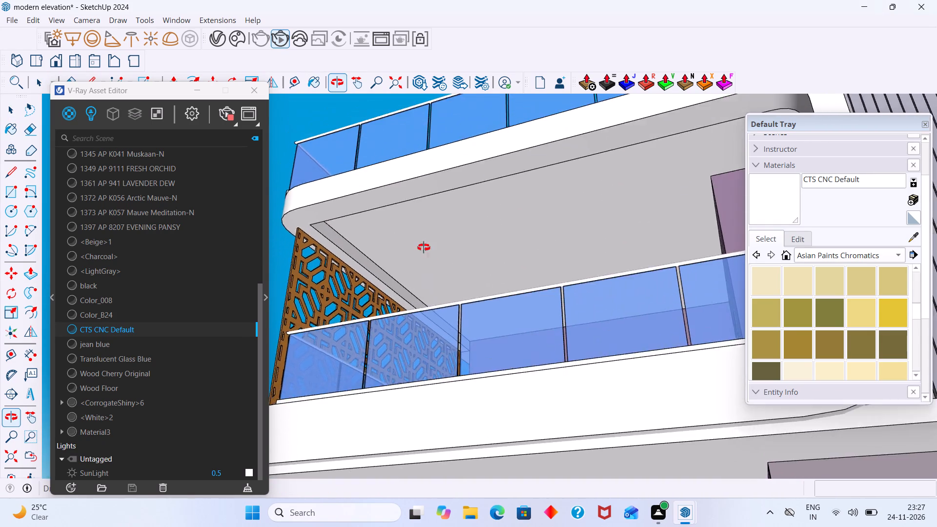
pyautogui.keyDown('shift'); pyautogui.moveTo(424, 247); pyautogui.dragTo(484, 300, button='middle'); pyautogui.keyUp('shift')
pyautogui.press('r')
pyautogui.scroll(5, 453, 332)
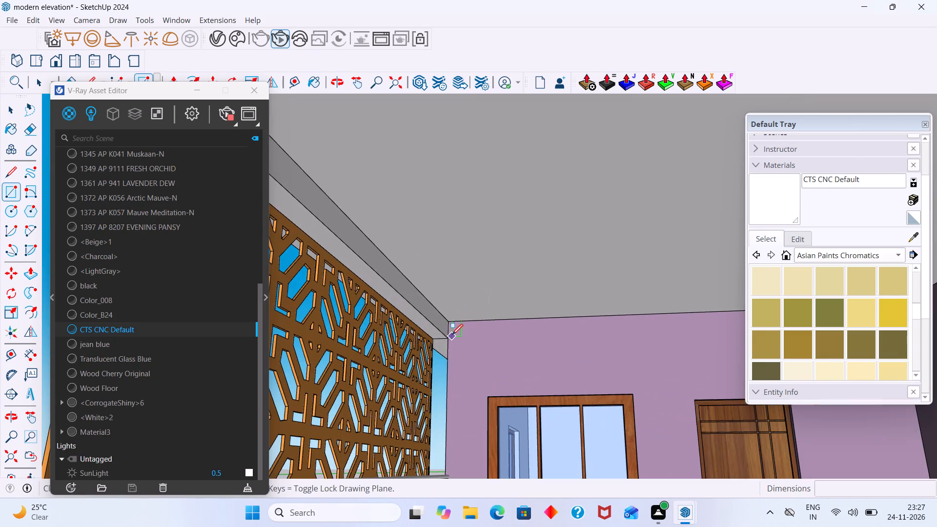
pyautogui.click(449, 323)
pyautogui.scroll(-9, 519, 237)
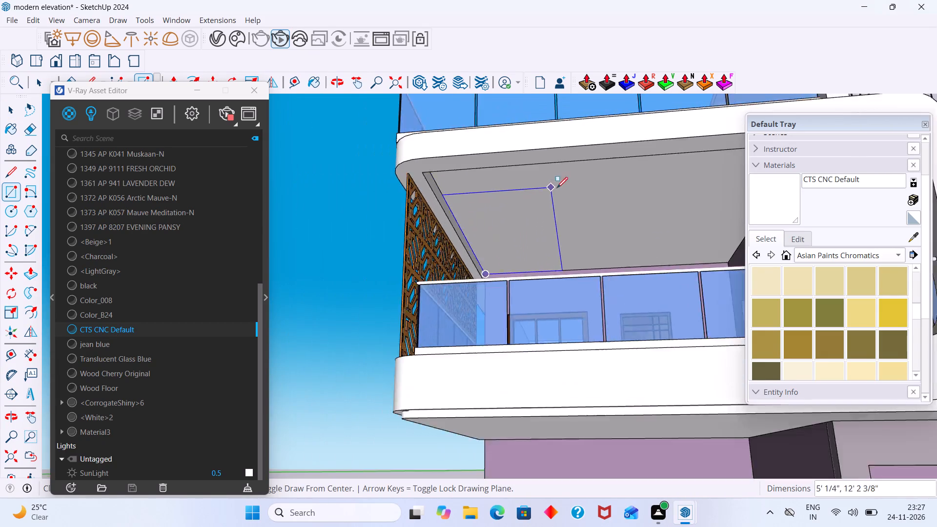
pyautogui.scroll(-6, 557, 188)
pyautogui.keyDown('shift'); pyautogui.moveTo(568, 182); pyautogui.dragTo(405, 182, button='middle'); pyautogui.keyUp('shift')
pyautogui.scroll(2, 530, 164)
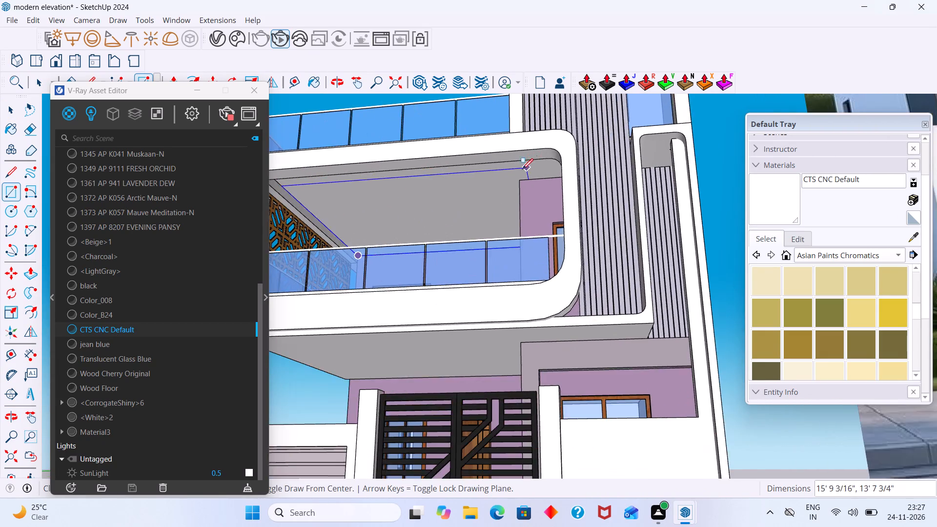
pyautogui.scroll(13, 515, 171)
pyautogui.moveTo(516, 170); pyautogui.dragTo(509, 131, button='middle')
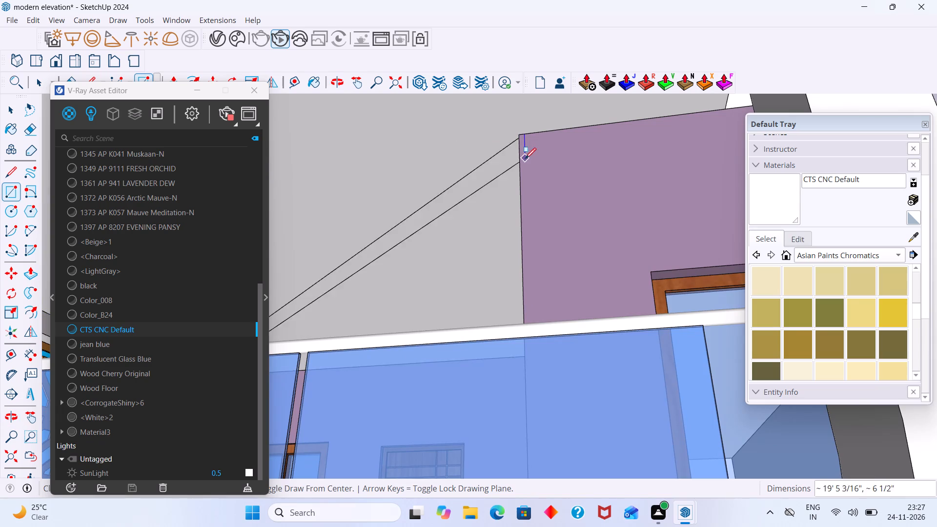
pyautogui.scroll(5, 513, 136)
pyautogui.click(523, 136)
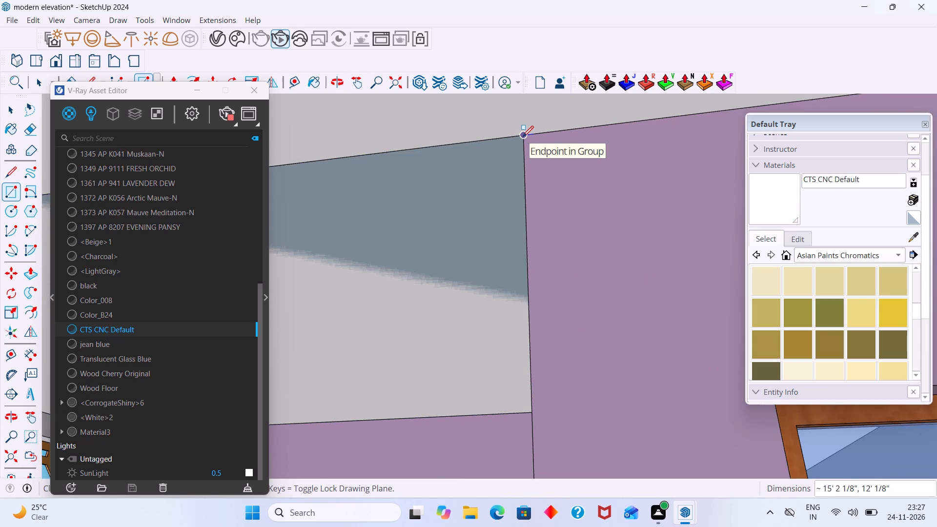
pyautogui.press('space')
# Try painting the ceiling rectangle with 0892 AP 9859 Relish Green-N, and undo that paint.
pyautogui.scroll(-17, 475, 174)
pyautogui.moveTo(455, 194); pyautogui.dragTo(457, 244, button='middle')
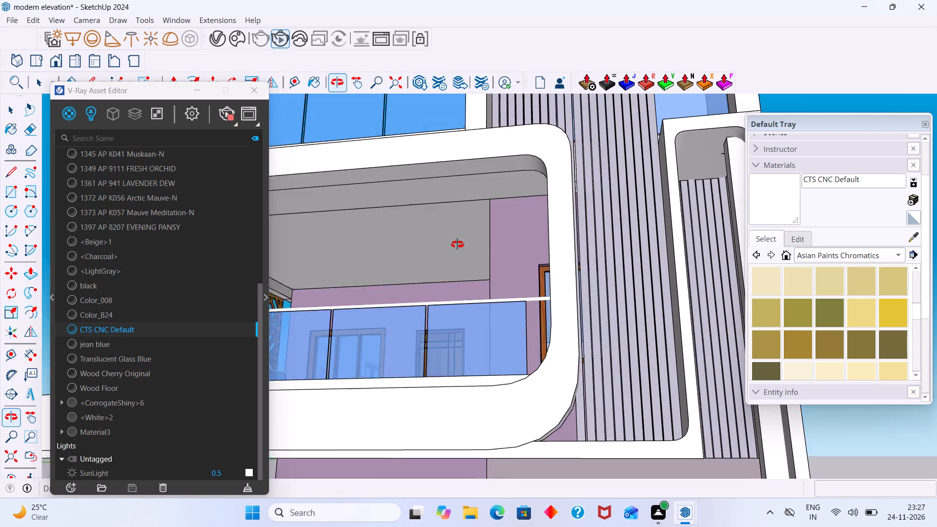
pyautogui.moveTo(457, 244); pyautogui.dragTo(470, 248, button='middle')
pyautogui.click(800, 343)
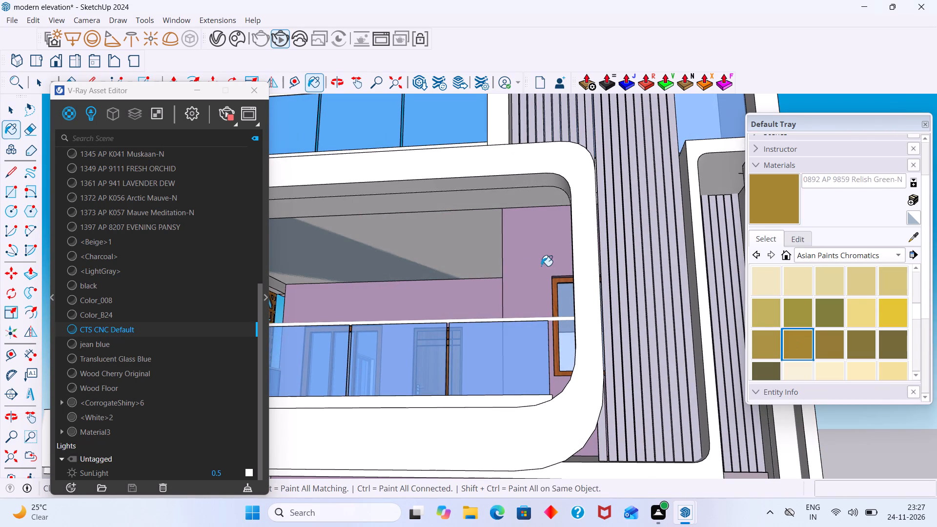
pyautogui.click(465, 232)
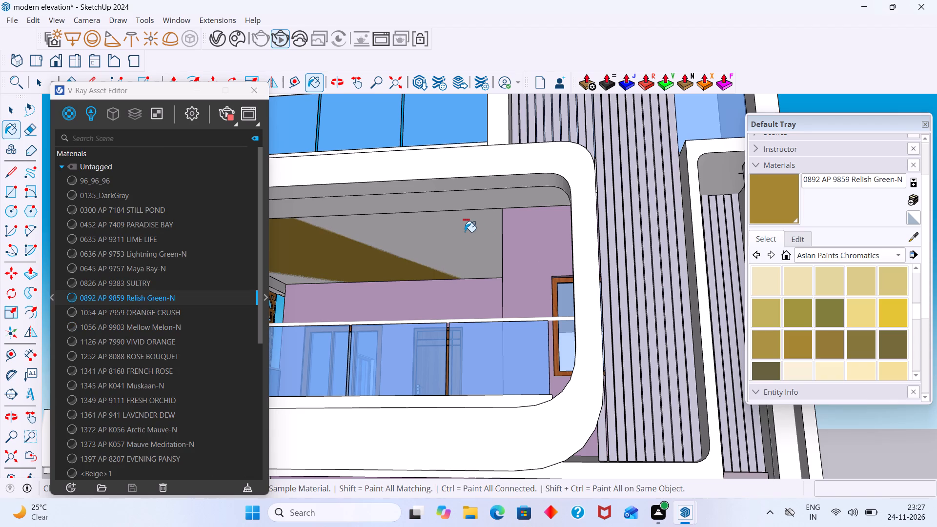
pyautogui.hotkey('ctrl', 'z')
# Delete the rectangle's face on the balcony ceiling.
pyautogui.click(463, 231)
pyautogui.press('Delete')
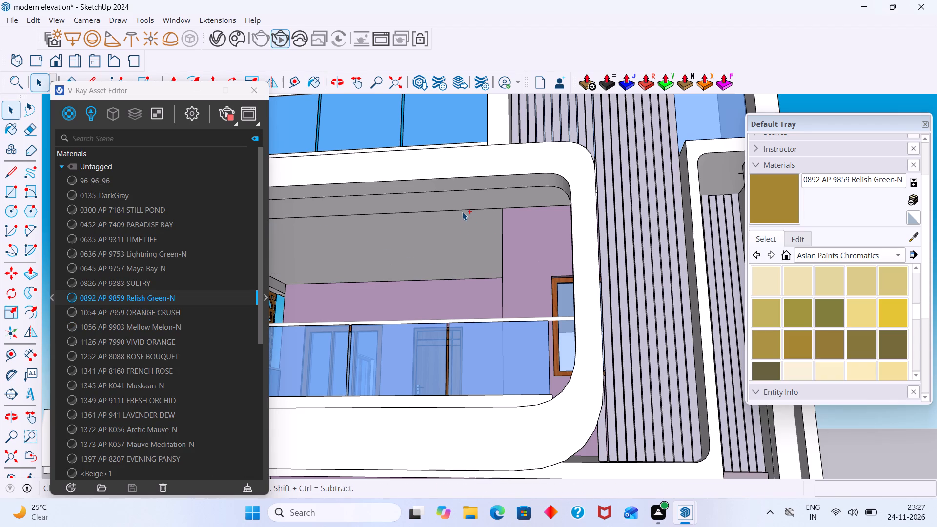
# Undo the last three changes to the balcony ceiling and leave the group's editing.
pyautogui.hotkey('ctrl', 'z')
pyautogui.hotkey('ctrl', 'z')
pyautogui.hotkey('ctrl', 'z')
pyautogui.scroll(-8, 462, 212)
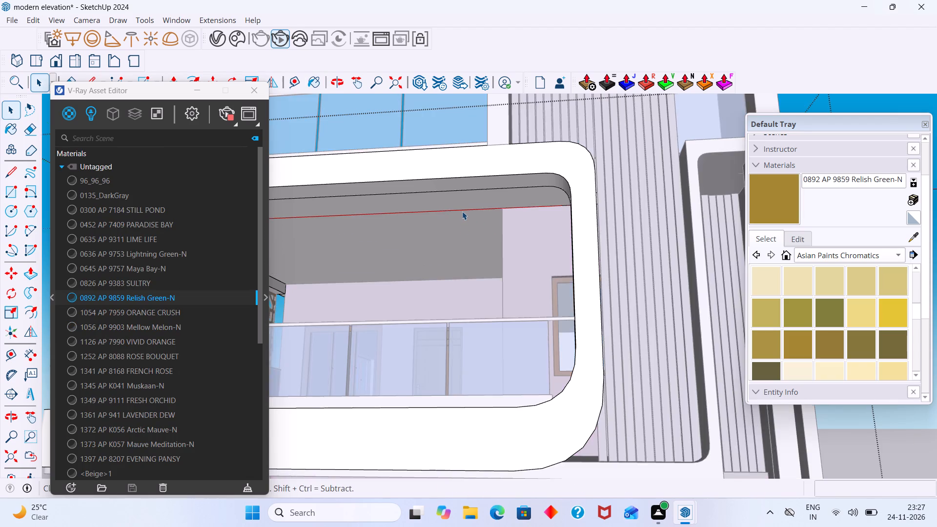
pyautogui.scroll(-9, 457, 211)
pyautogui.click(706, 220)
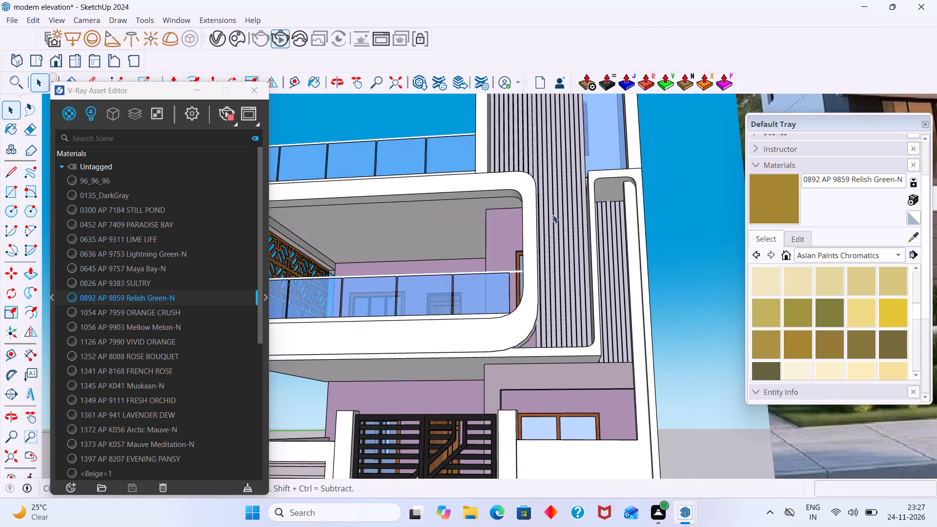
# Isolate the upper balcony's curved frame and ceiling slab group from the rest of the house.
pyautogui.scroll(3, 387, 229)
pyautogui.scroll(-14, 379, 229)
pyautogui.moveTo(373, 231); pyautogui.dragTo(407, 225, button='middle')
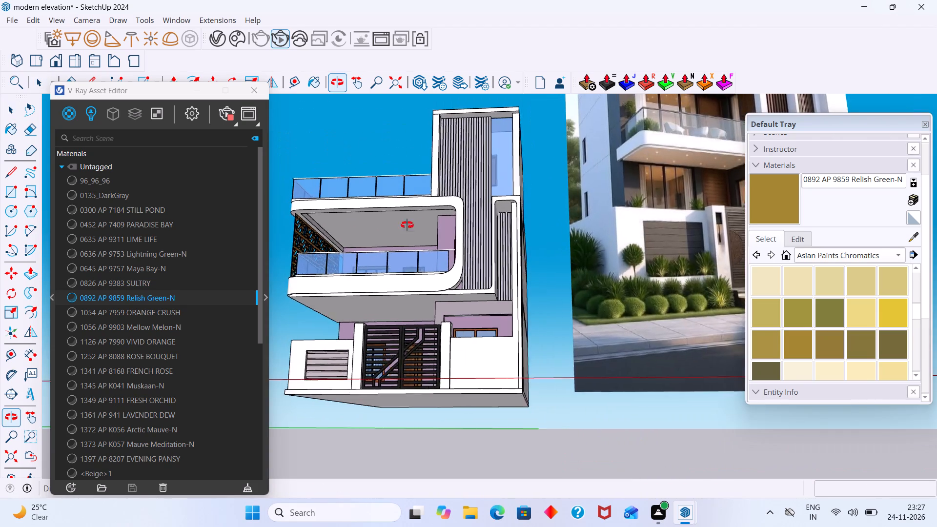
pyautogui.moveTo(407, 225); pyautogui.dragTo(449, 177, button='middle')
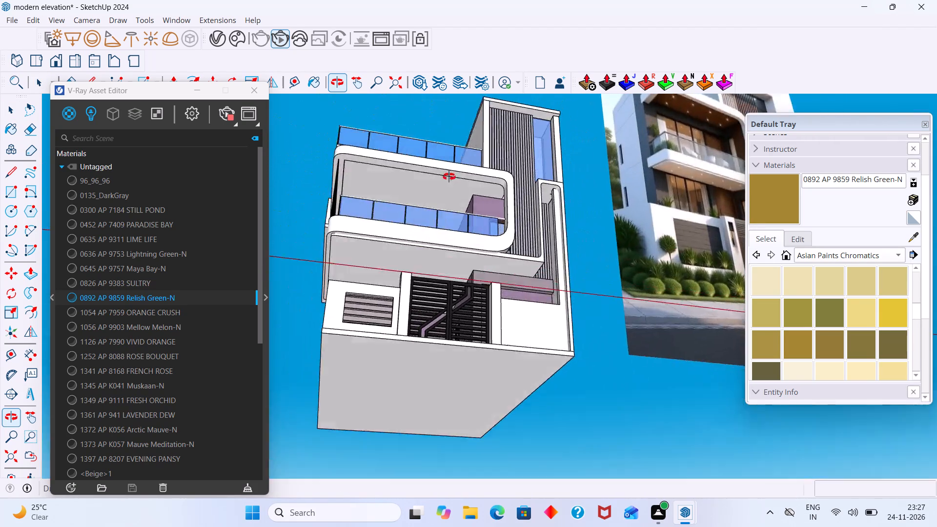
pyautogui.moveTo(449, 177); pyautogui.dragTo(459, 223, button='middle')
pyautogui.scroll(5, 357, 223)
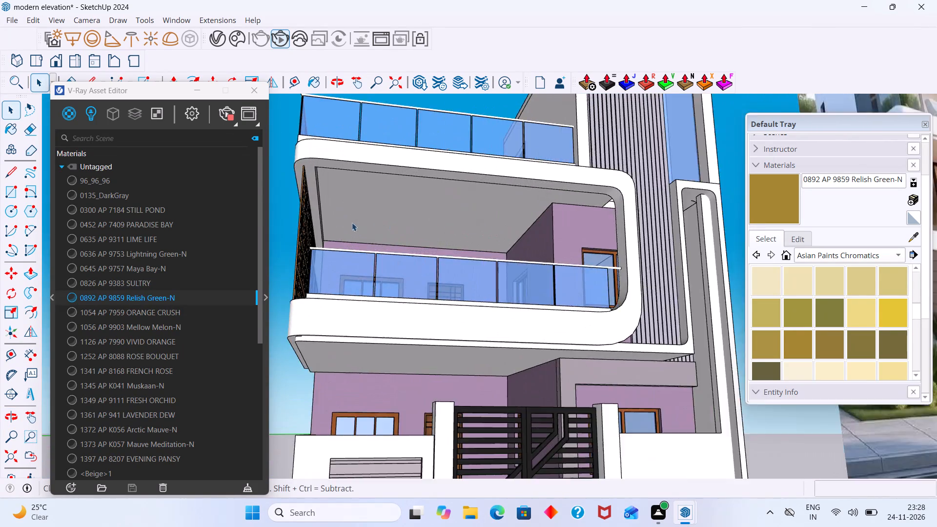
pyautogui.scroll(7, 352, 223)
pyautogui.scroll(-8, 329, 231)
pyautogui.click(340, 210)
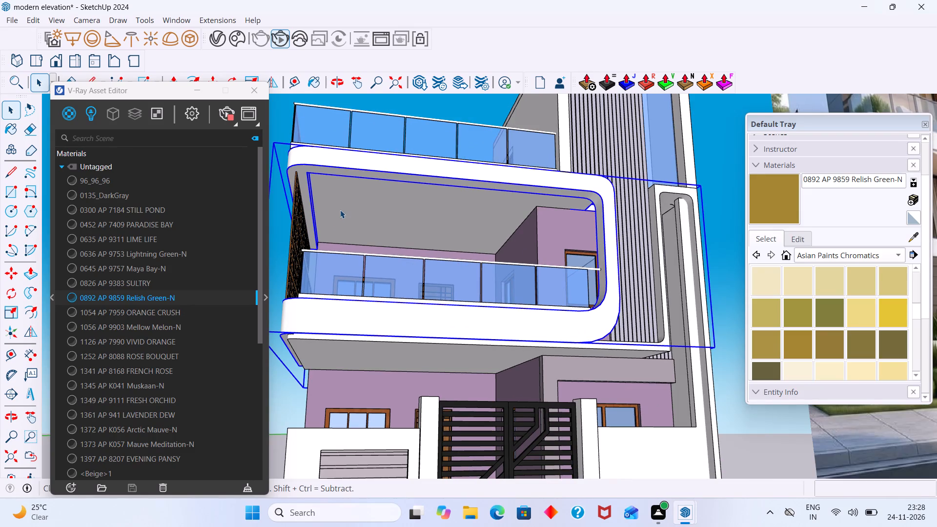
pyautogui.rightClick(340, 209)
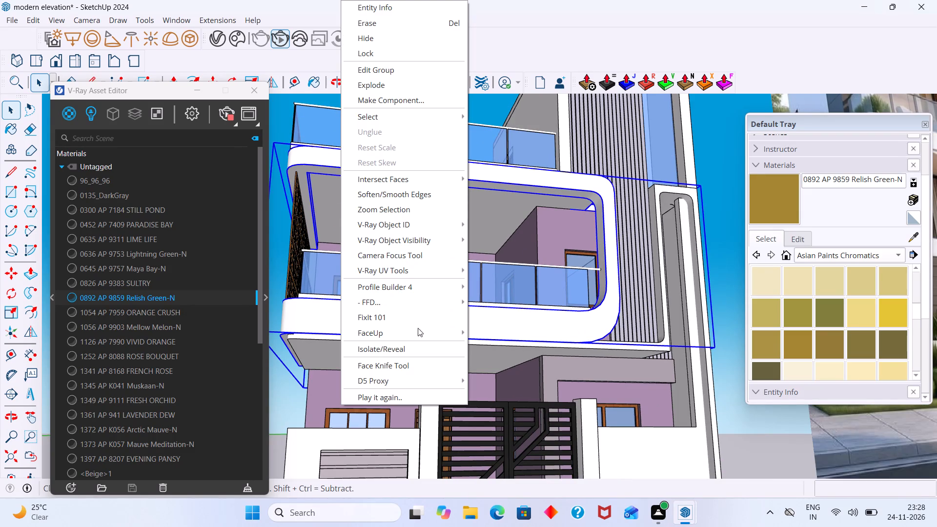
pyautogui.click(376, 347)
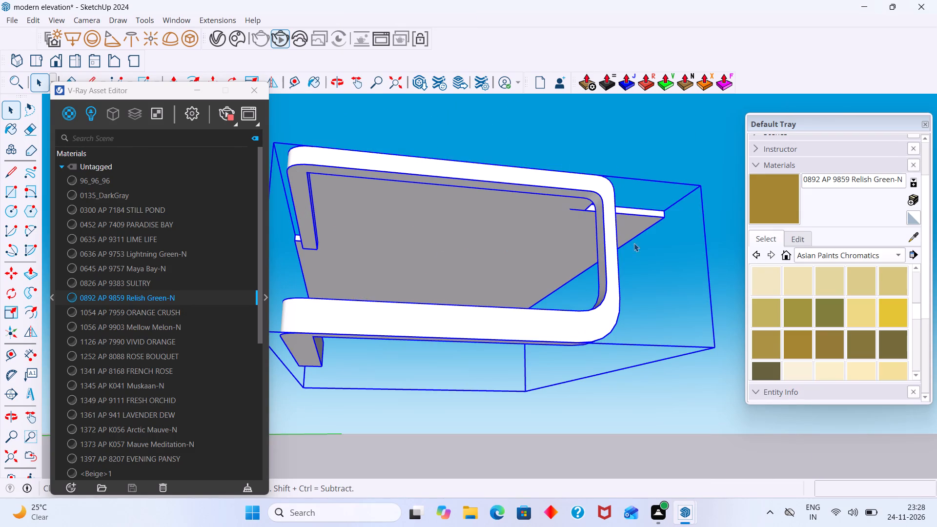
pyautogui.click(665, 283)
# Inside the group, draw a line about 26' 10" long across the slab's underside, from the frame's end corner to the opposite slab edge.
pyautogui.moveTo(403, 234); pyautogui.dragTo(408, 177, button='middle')
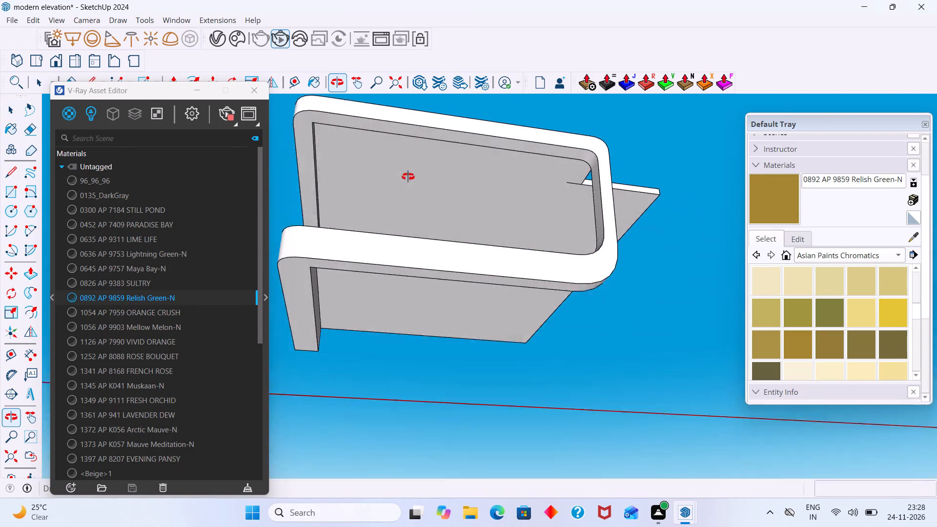
pyautogui.moveTo(408, 177); pyautogui.dragTo(534, 192, button='middle')
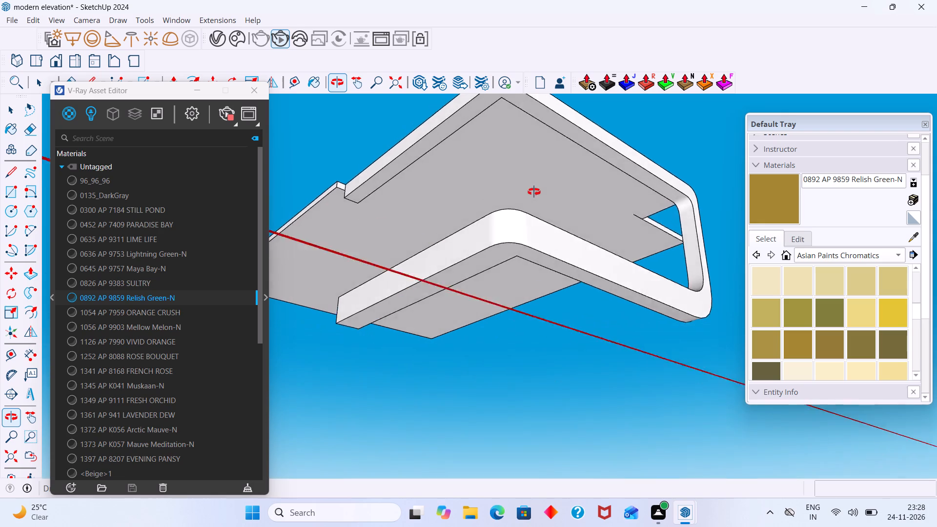
pyautogui.moveTo(534, 192); pyautogui.dragTo(671, 170, button='middle')
pyautogui.scroll(3, 528, 180)
pyautogui.moveTo(489, 183); pyautogui.dragTo(575, 92, button='middle')
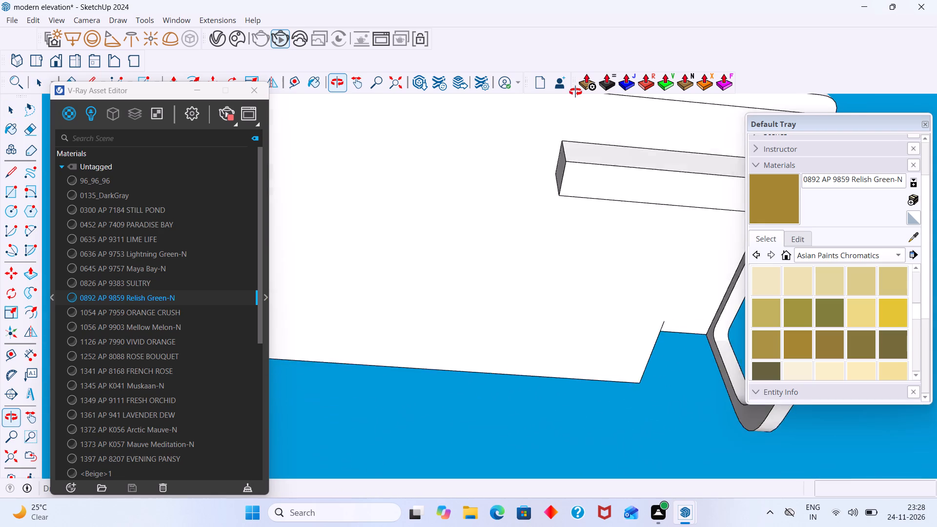
pyautogui.moveTo(575, 92); pyautogui.dragTo(555, 145, button='middle')
pyautogui.keyDown('shift'); pyautogui.moveTo(521, 222); pyautogui.dragTo(487, 169, button='middle'); pyautogui.keyUp('shift')
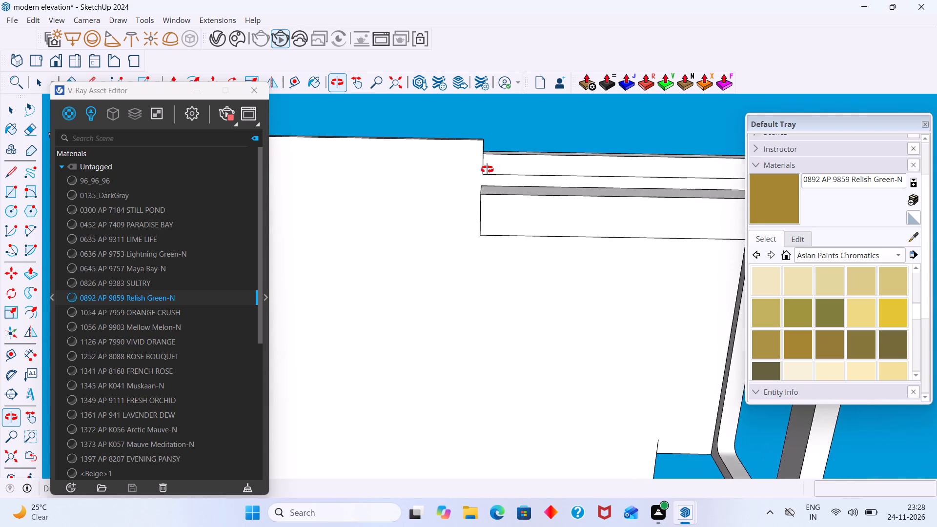
pyautogui.keyDown('shift'); pyautogui.moveTo(487, 169); pyautogui.dragTo(513, 101, button='middle'); pyautogui.keyUp('shift')
pyautogui.moveTo(459, 262); pyautogui.dragTo(576, 181, button='middle')
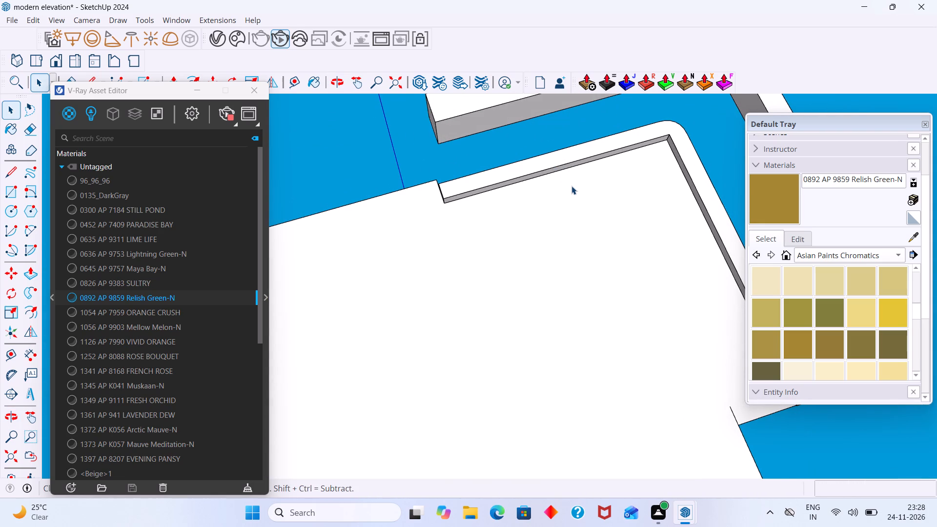
pyautogui.doubleClick(515, 241)
pyautogui.click(498, 268)
pyautogui.press('l')
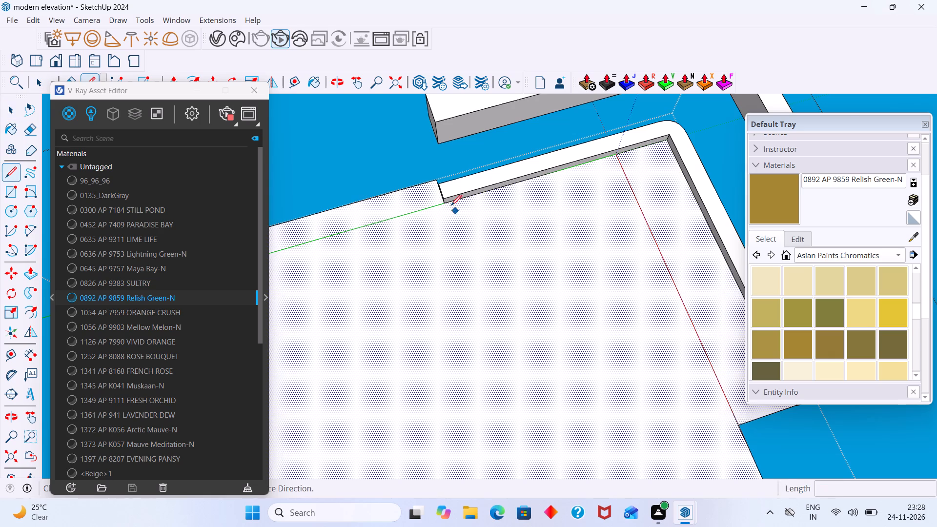
pyautogui.scroll(2, 447, 203)
pyautogui.moveTo(445, 204); pyautogui.dragTo(458, 211, button='middle')
pyautogui.scroll(4, 438, 191)
pyautogui.click(426, 173)
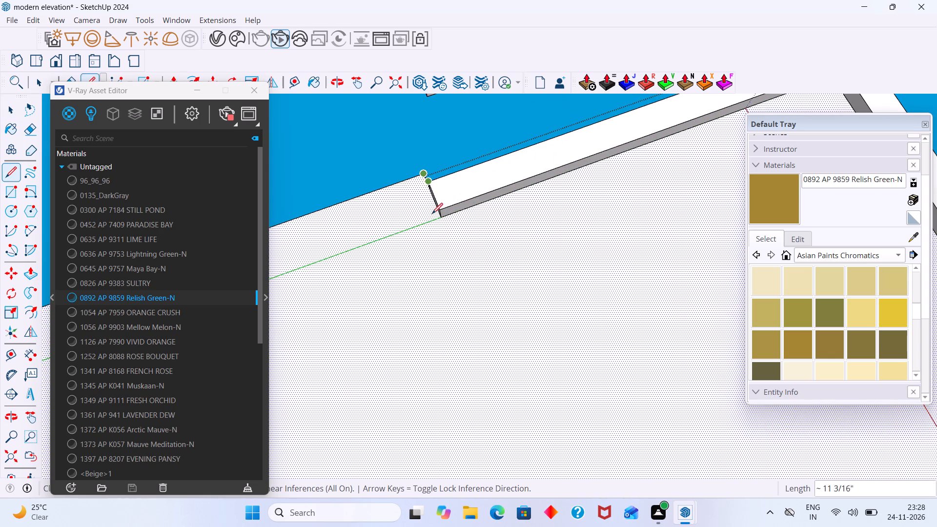
pyautogui.scroll(-12, 485, 347)
pyautogui.keyDown('shift'); pyautogui.moveTo(492, 368); pyautogui.dragTo(432, 192, button='middle'); pyautogui.keyUp('shift')
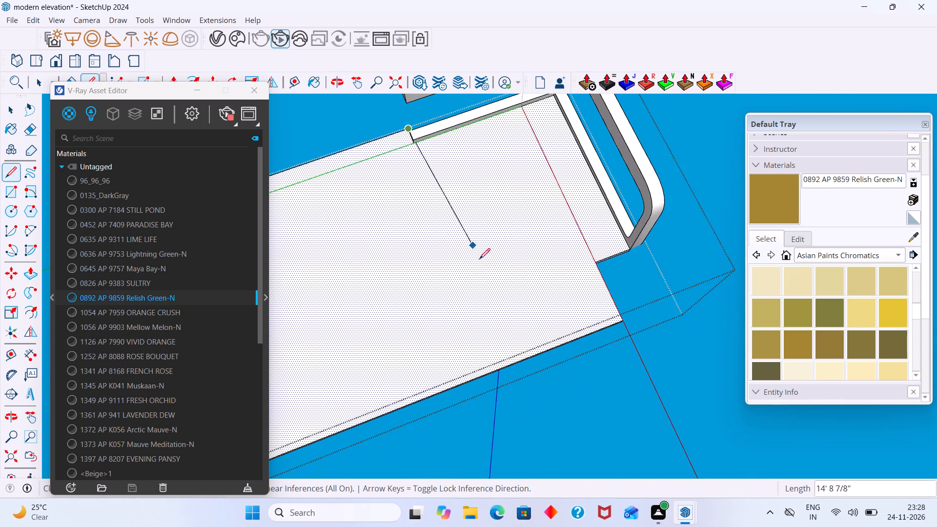
pyautogui.click(501, 367)
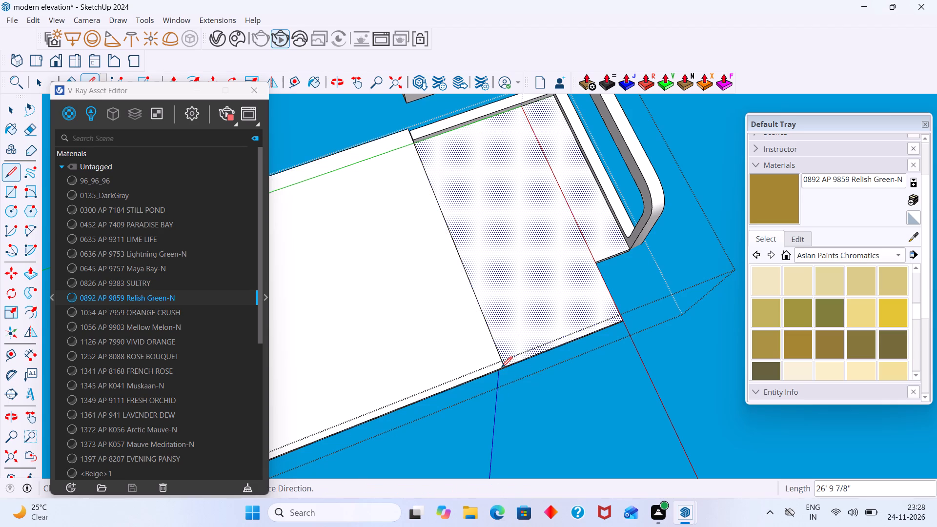
pyautogui.press('space')
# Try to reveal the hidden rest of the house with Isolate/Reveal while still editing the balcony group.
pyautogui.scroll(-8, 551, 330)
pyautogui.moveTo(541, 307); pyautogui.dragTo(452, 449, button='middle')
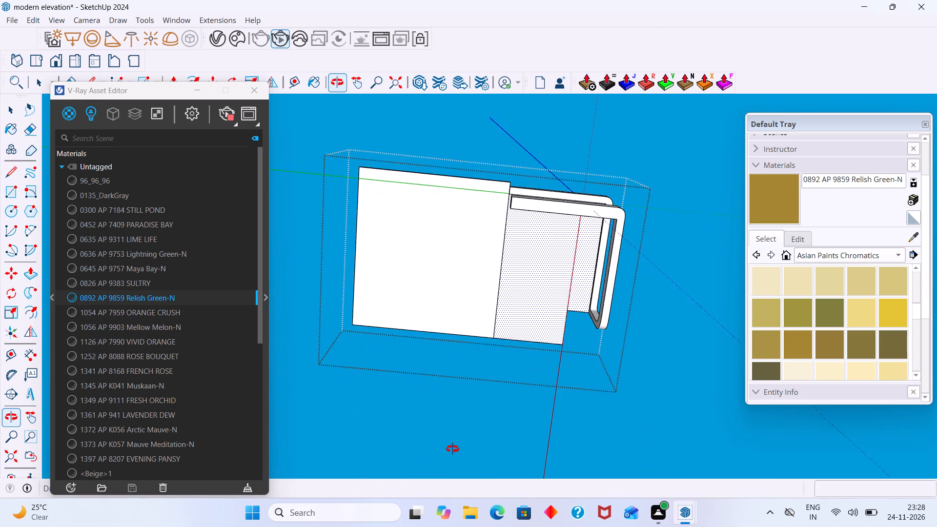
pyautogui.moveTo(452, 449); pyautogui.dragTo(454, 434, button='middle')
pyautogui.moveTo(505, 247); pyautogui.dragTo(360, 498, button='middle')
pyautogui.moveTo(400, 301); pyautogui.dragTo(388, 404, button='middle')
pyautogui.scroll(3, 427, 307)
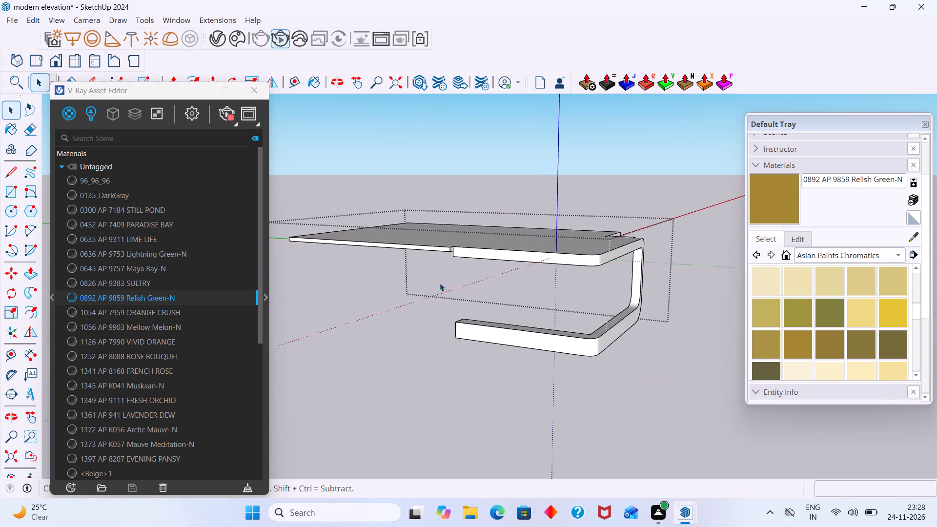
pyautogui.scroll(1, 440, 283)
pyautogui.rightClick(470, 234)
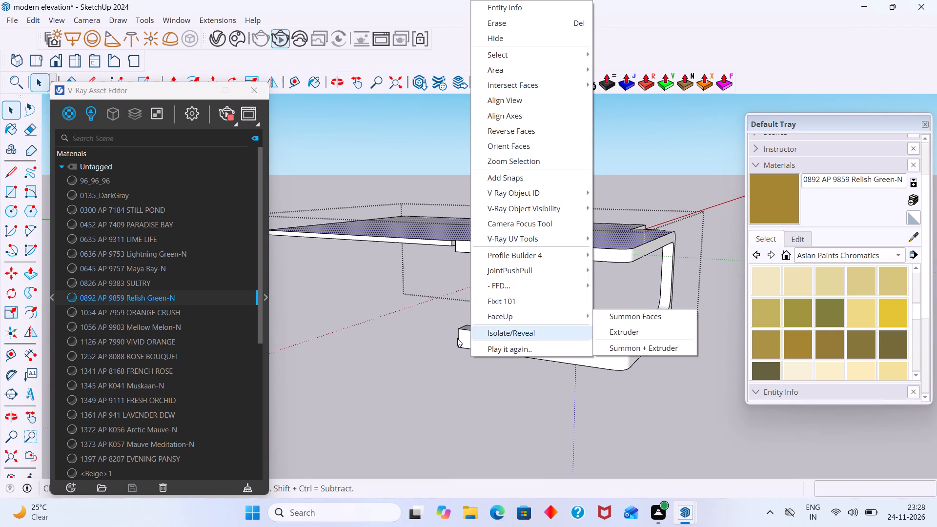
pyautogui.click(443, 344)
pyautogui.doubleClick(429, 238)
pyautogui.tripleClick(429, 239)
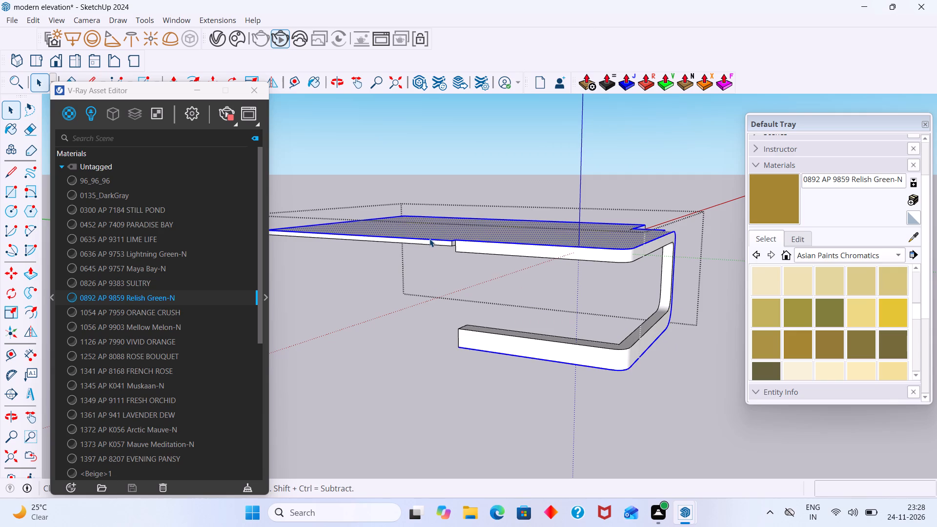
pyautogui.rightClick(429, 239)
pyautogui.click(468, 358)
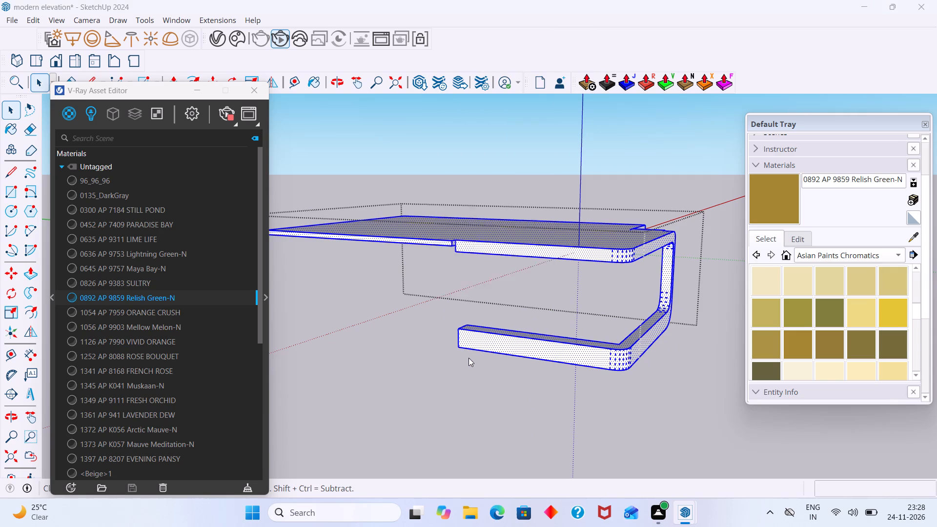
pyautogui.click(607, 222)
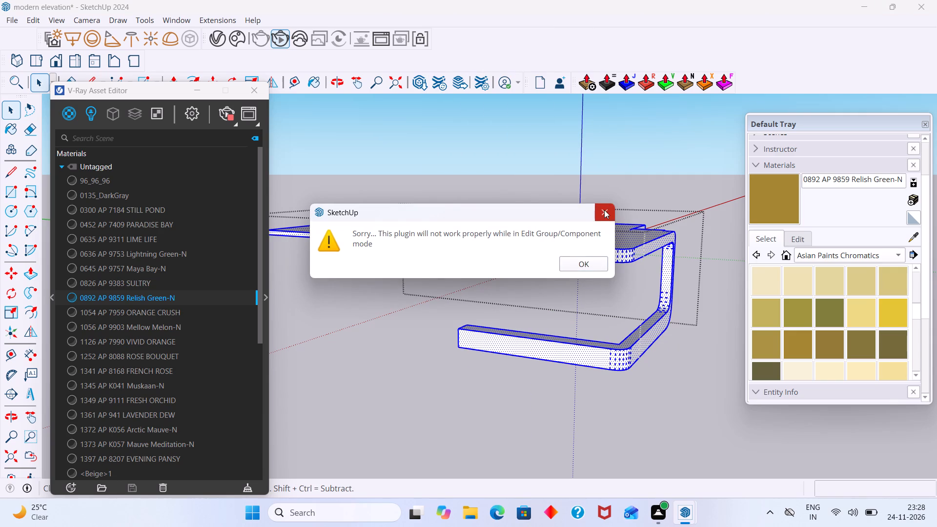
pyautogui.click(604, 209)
# Leave the group's editing and reveal the rest of the house with Isolate/Reveal.
pyautogui.click(683, 160)
pyautogui.scroll(1, 593, 232)
pyautogui.click(584, 241)
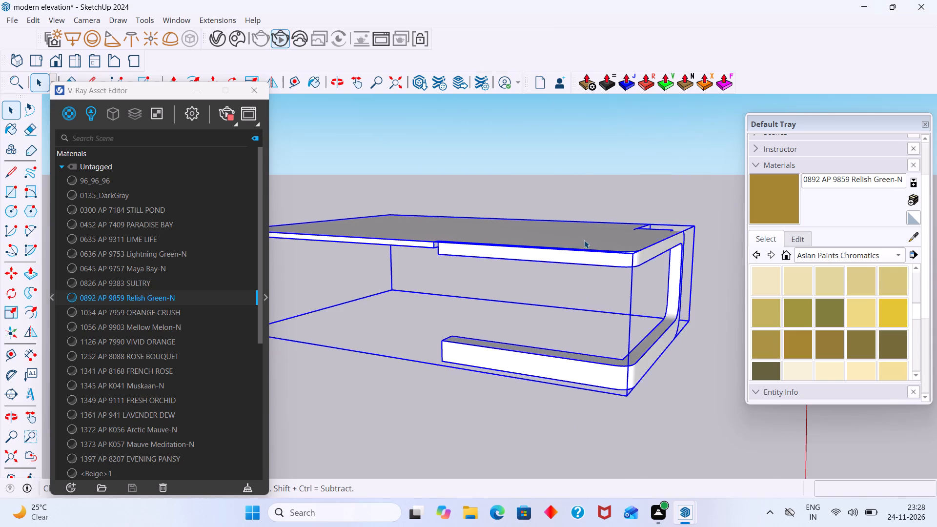
pyautogui.rightClick(584, 240)
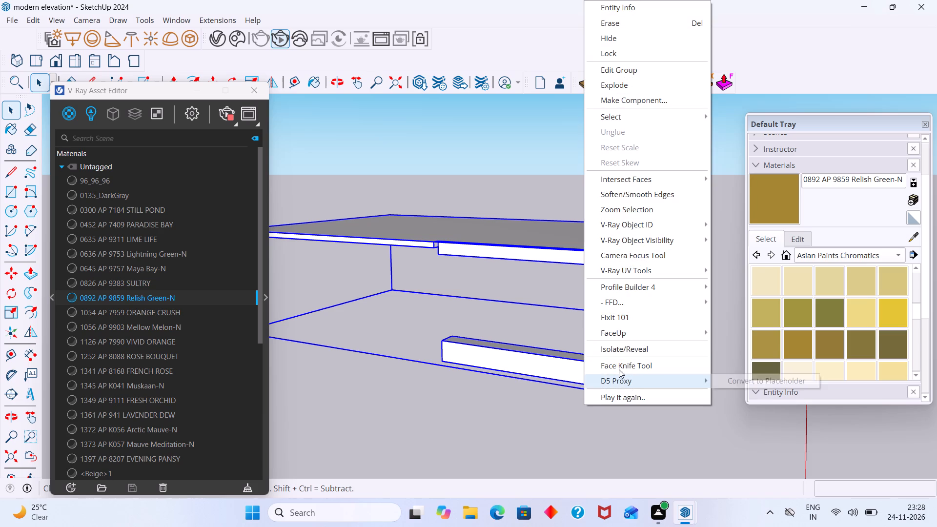
pyautogui.click(613, 353)
# Paint the upper balcony's ceiling face with 0892 AP 9859 Relish Green-N, and leave the group's editing.
pyautogui.scroll(-5, 612, 353)
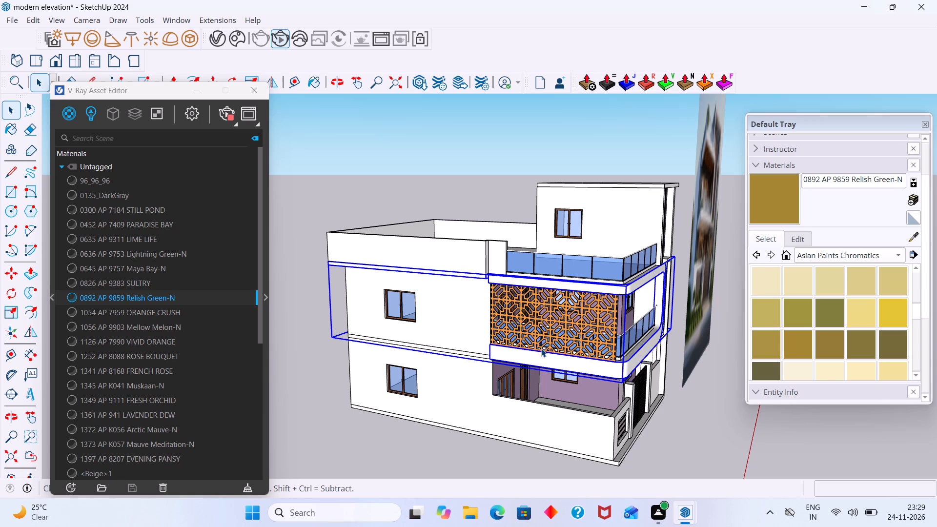
pyautogui.moveTo(559, 324); pyautogui.dragTo(395, 211, button='middle')
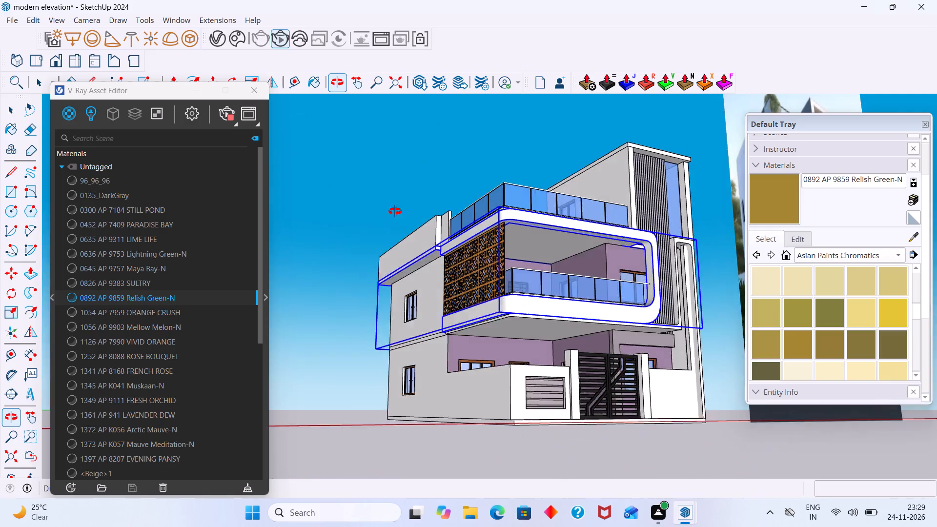
pyautogui.moveTo(395, 211); pyautogui.dragTo(391, 203, button='middle')
pyautogui.scroll(8, 529, 214)
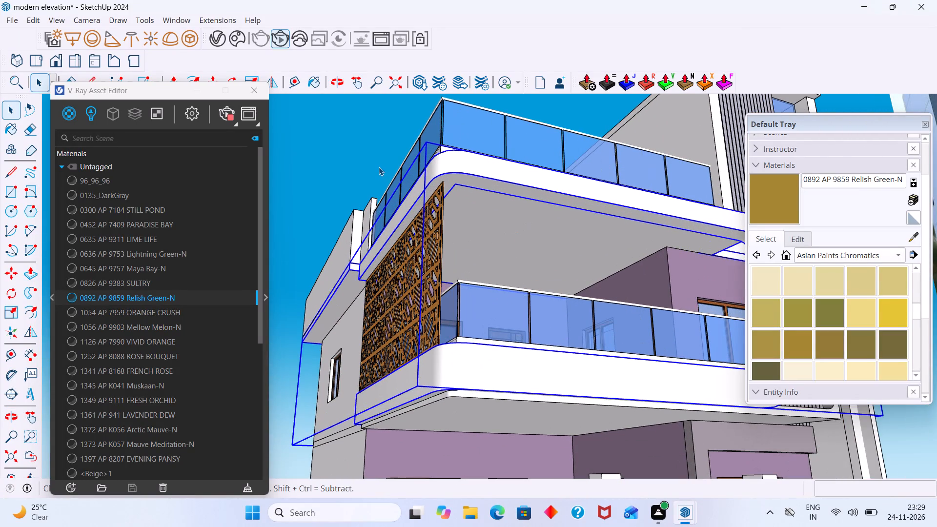
pyautogui.click(379, 167)
pyautogui.scroll(4, 603, 183)
pyautogui.doubleClick(522, 228)
pyautogui.click(527, 233)
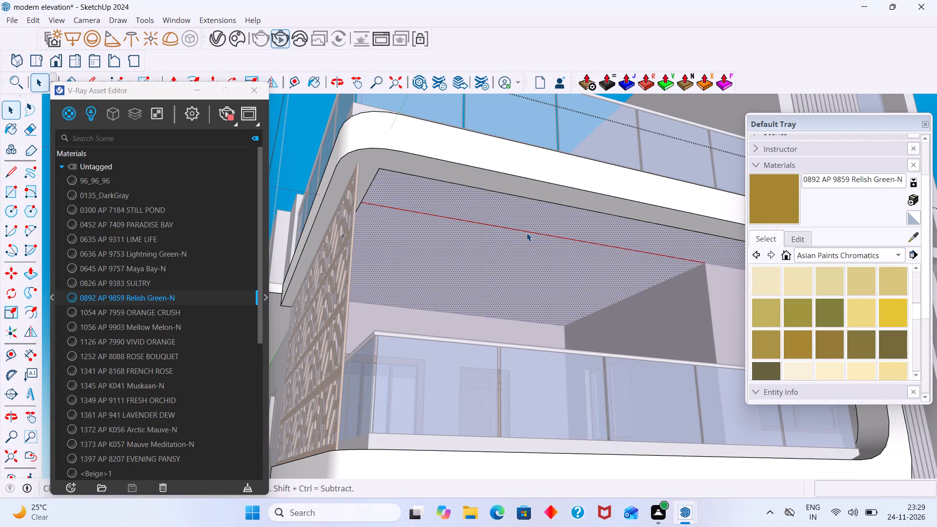
pyautogui.moveTo(766, 197); pyautogui.dragTo(754, 200)
pyautogui.click(546, 270)
pyautogui.scroll(-8, 547, 261)
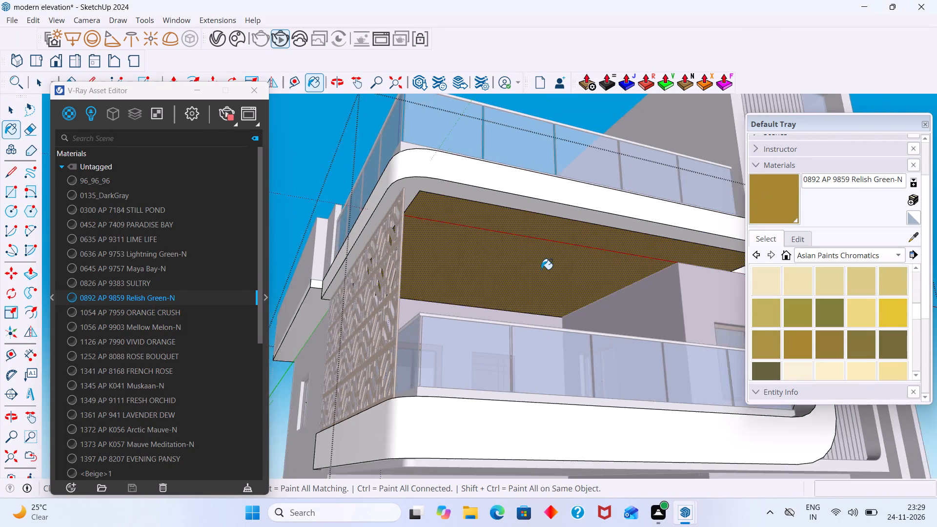
pyautogui.moveTo(532, 272); pyautogui.dragTo(482, 264, button='middle')
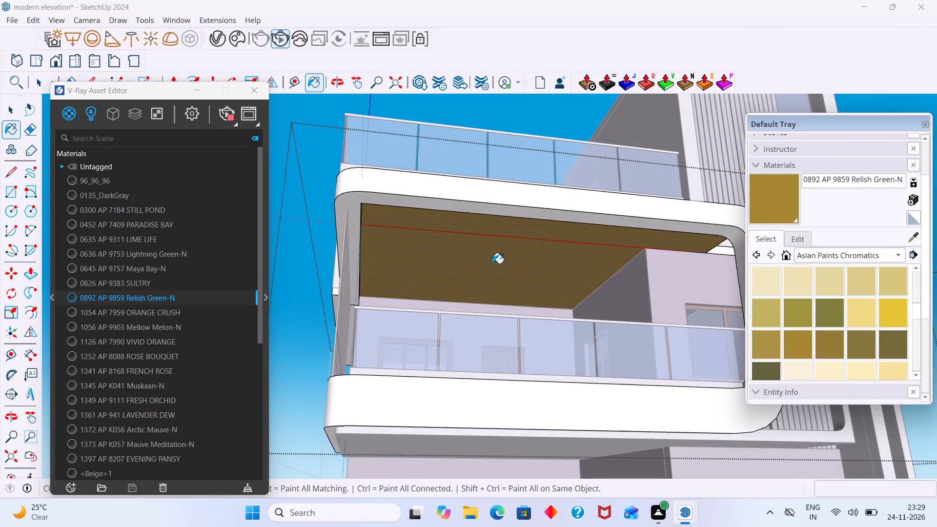
pyautogui.scroll(-8, 492, 263)
pyautogui.moveTo(512, 256); pyautogui.dragTo(372, 305, button='middle')
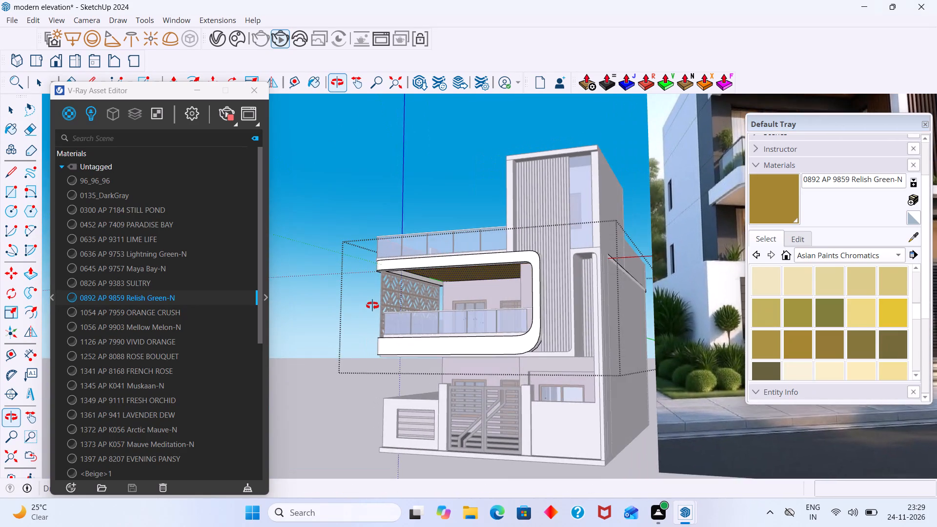
pyautogui.moveTo(372, 305); pyautogui.dragTo(573, 302, button='middle')
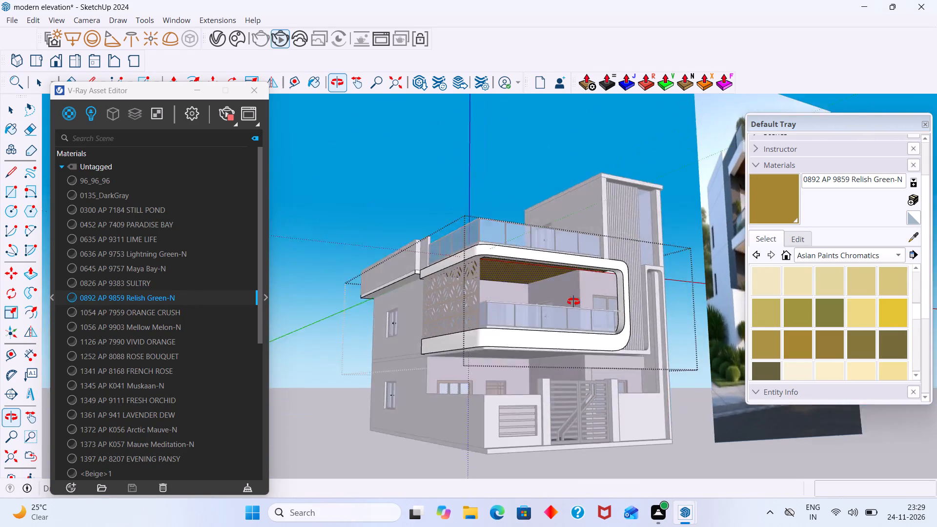
pyautogui.moveTo(573, 302); pyautogui.dragTo(552, 286, button='middle')
pyautogui.press('space')
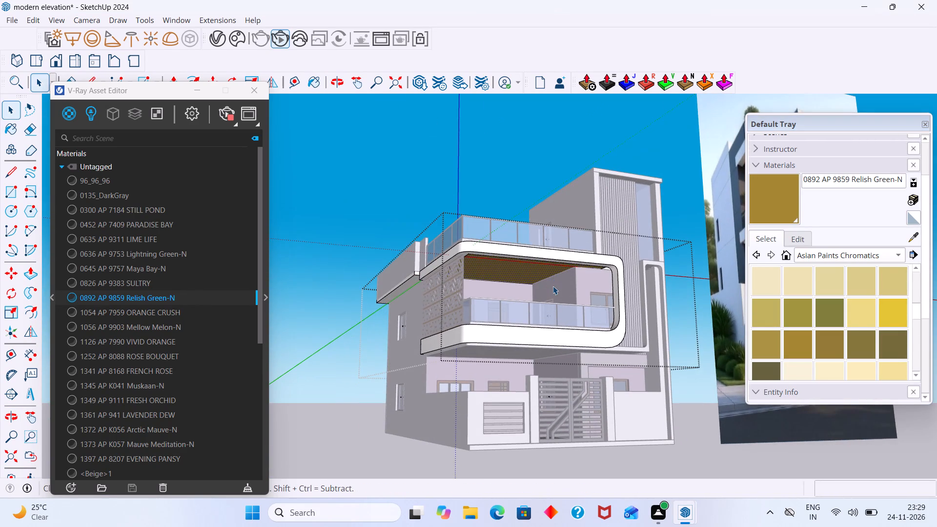
pyautogui.click(438, 93)
pyautogui.click(540, 195)
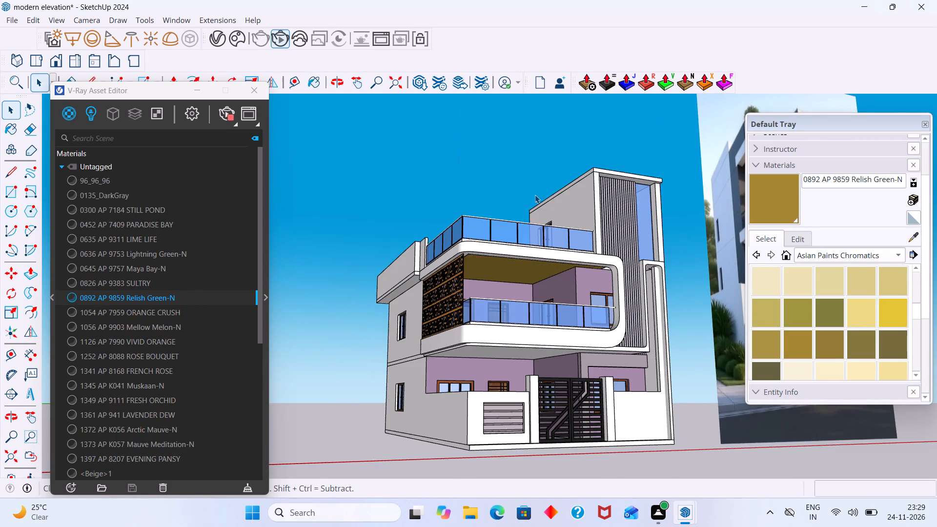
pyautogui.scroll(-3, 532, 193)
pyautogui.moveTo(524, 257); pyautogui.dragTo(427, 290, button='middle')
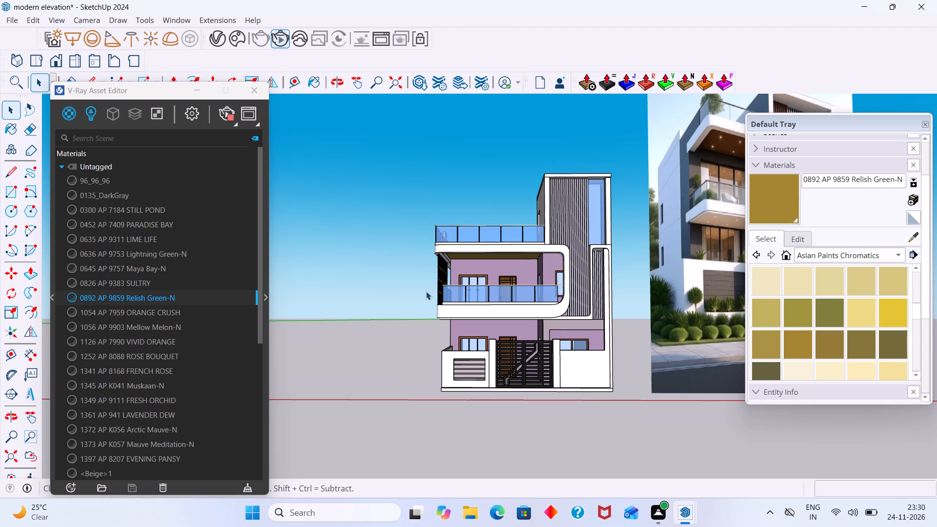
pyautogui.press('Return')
# Close the V-Ray Asset Editor and examine the upper balcony's painted ceiling from the front and from below.
pyautogui.click(251, 95)
pyautogui.moveTo(409, 307); pyautogui.dragTo(482, 265, button='middle')
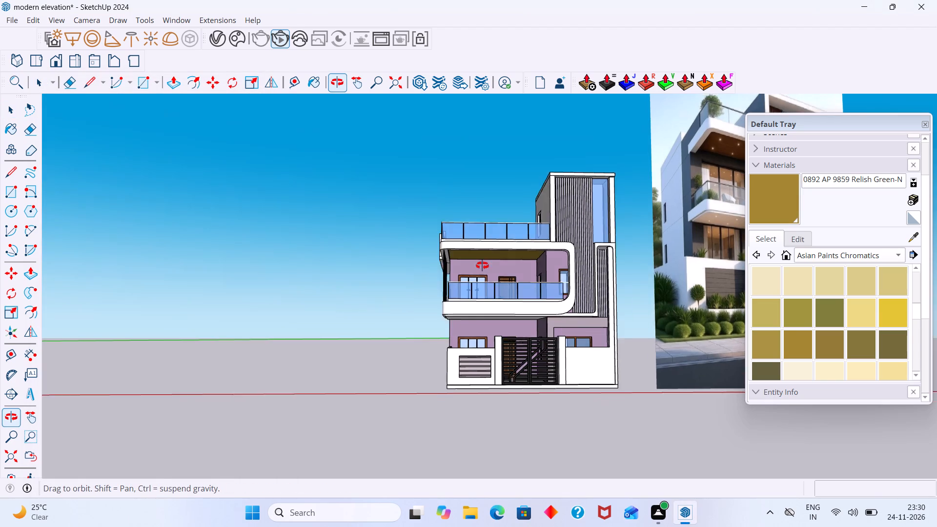
pyautogui.moveTo(482, 265); pyautogui.dragTo(499, 255, button='middle')
pyautogui.scroll(4, 509, 235)
pyautogui.scroll(-15, 506, 233)
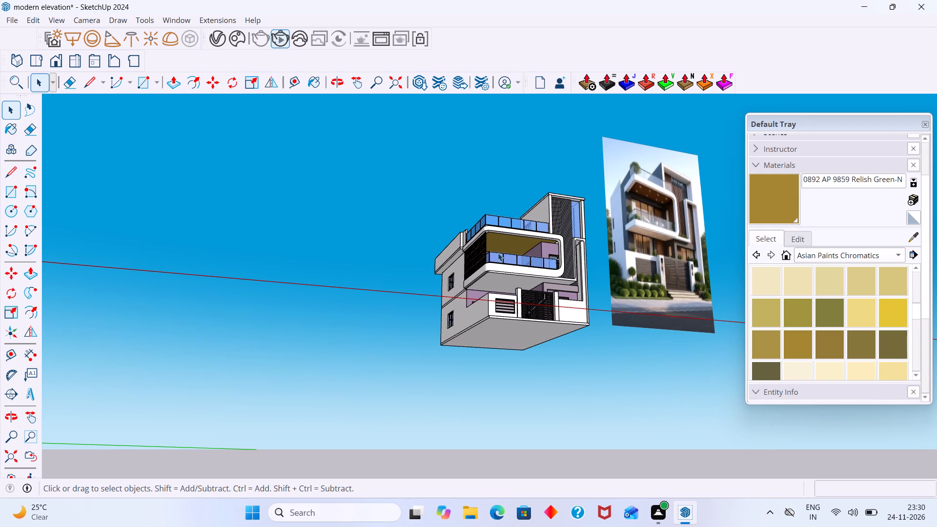
pyautogui.scroll(12, 525, 246)
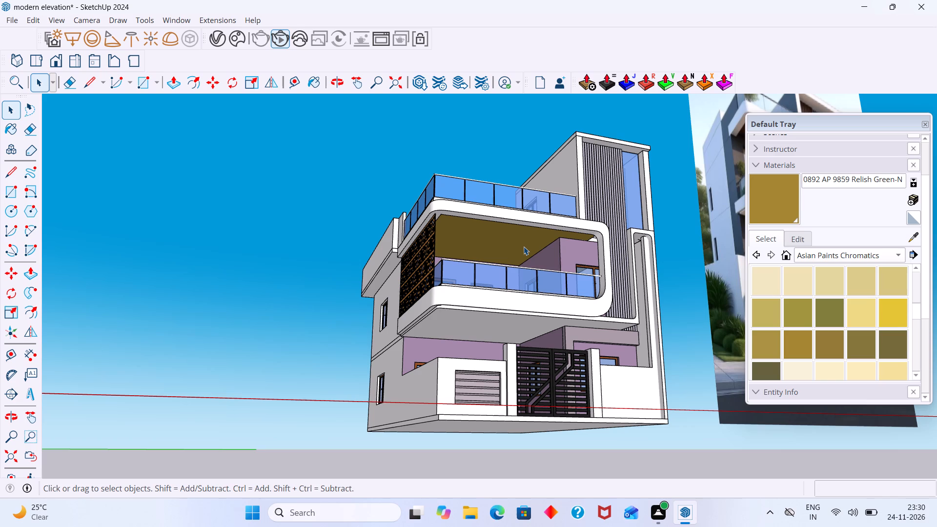
pyautogui.scroll(3, 502, 238)
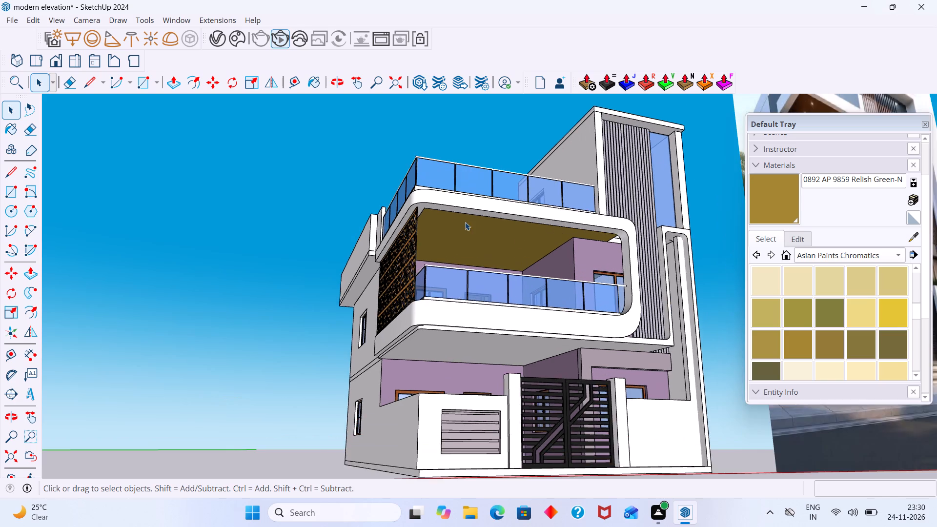
pyautogui.scroll(3, 465, 222)
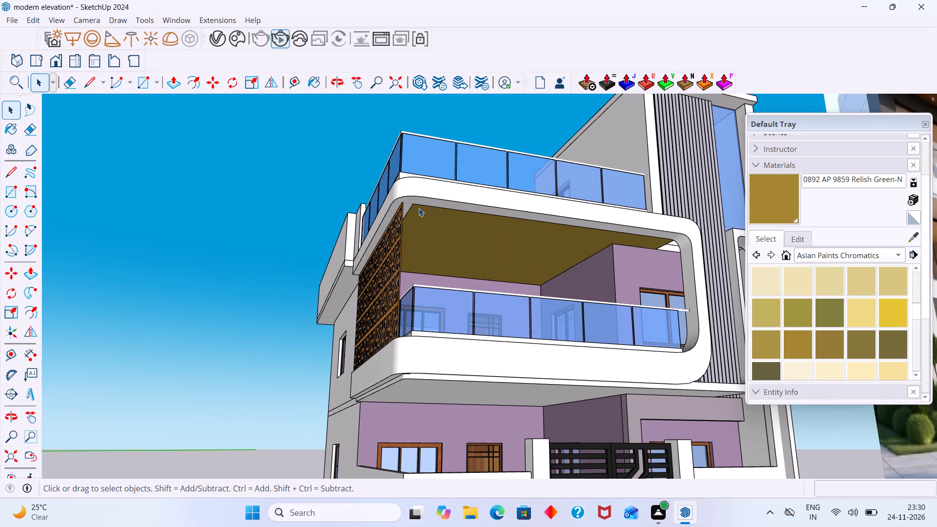
pyautogui.scroll(-7, 418, 207)
pyautogui.moveTo(431, 243); pyautogui.dragTo(319, 219, button='middle')
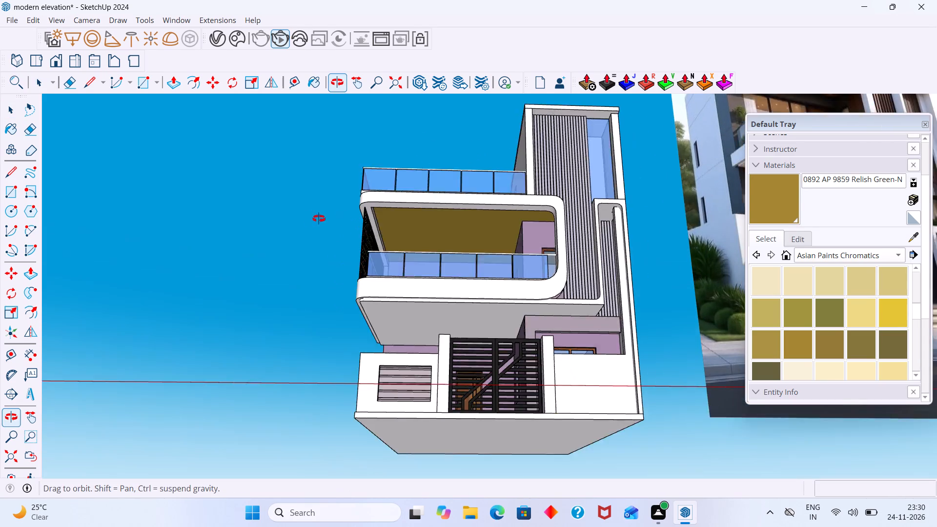
pyautogui.moveTo(319, 219); pyautogui.dragTo(309, 217, button='middle')
pyautogui.scroll(6, 378, 221)
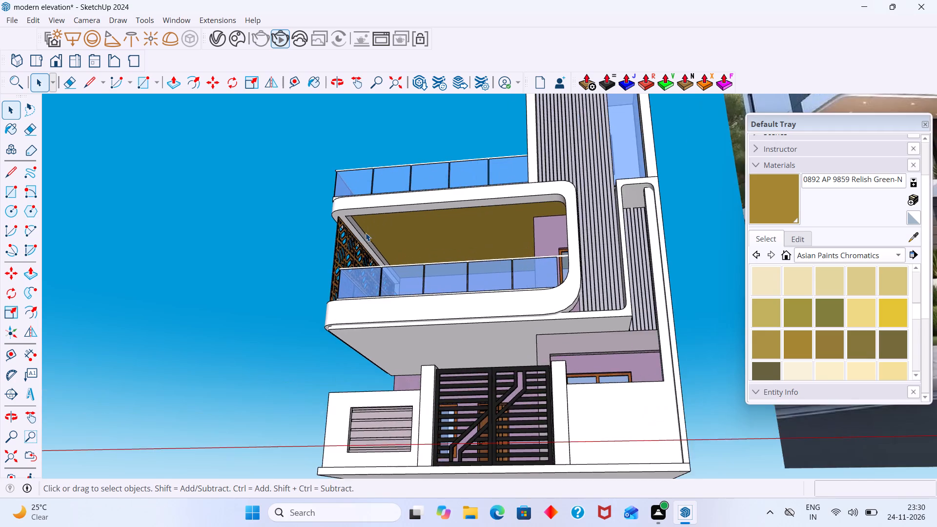
pyautogui.scroll(13, 366, 233)
pyautogui.scroll(-4, 404, 214)
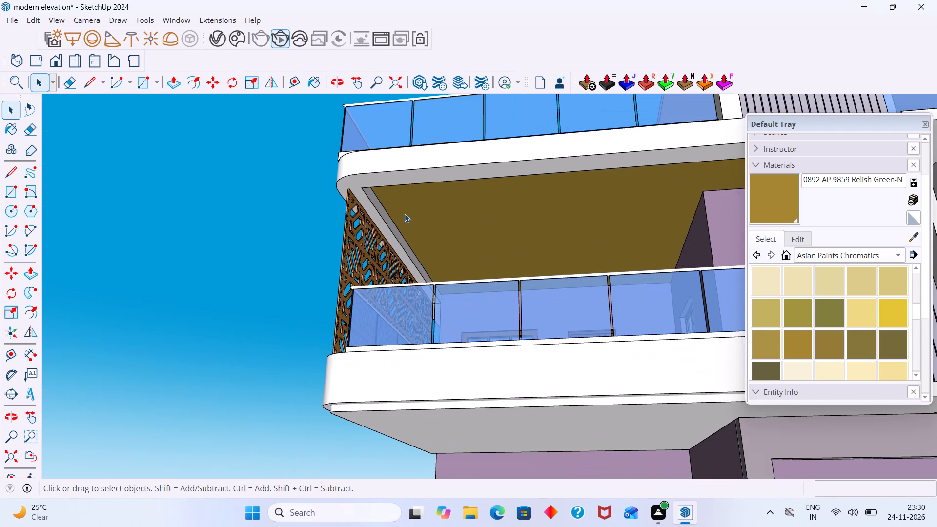
pyautogui.moveTo(404, 214); pyautogui.dragTo(418, 181, button='middle')
pyautogui.scroll(1, 418, 181)
pyautogui.scroll(-18, 418, 181)
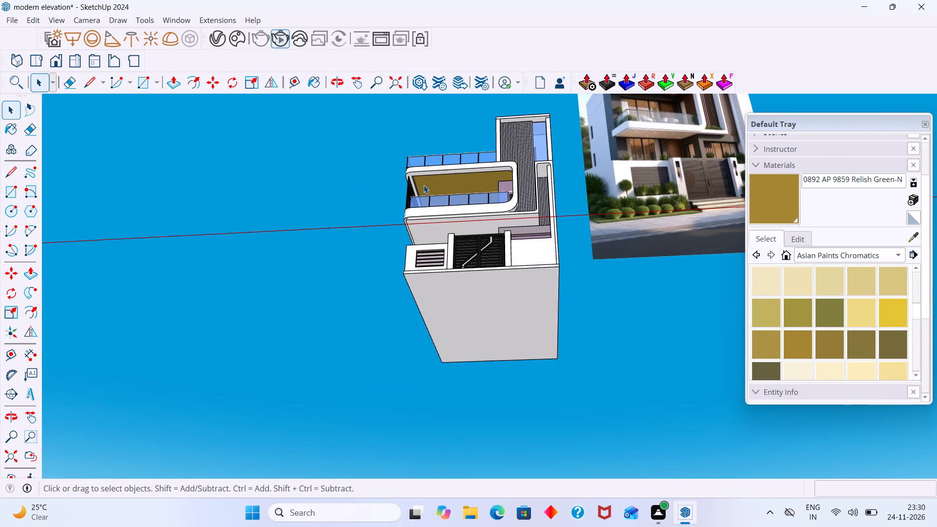
pyautogui.middleClick(448, 176)
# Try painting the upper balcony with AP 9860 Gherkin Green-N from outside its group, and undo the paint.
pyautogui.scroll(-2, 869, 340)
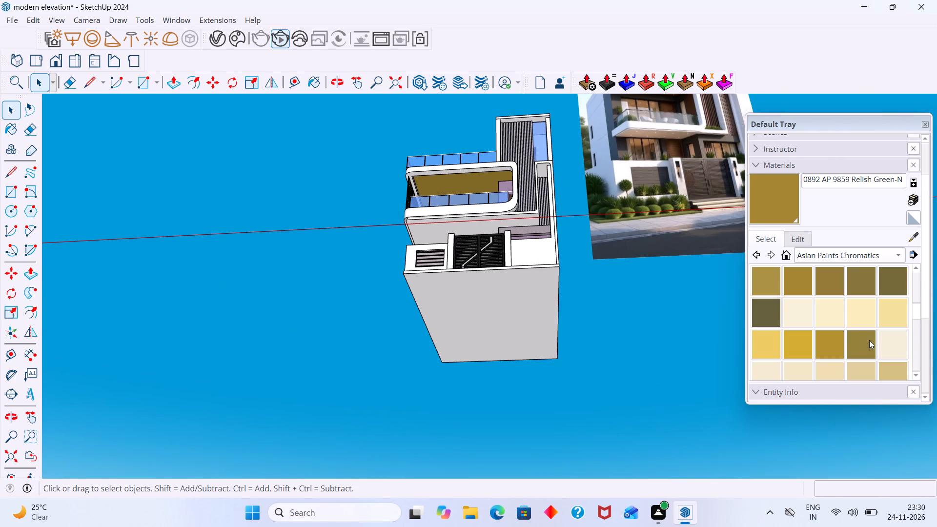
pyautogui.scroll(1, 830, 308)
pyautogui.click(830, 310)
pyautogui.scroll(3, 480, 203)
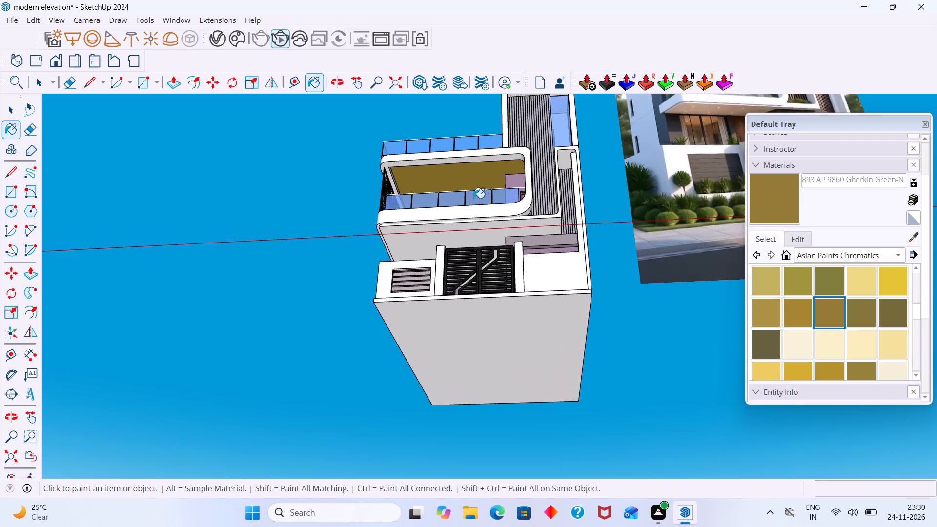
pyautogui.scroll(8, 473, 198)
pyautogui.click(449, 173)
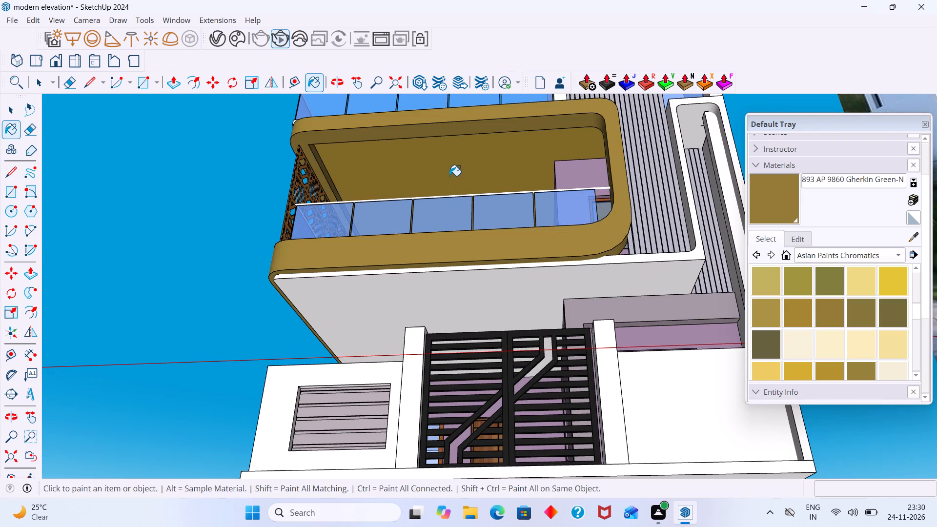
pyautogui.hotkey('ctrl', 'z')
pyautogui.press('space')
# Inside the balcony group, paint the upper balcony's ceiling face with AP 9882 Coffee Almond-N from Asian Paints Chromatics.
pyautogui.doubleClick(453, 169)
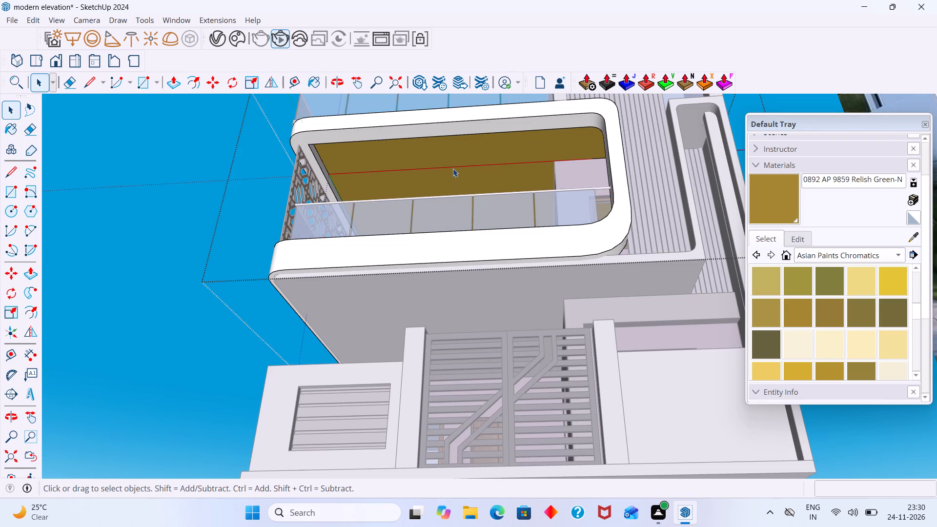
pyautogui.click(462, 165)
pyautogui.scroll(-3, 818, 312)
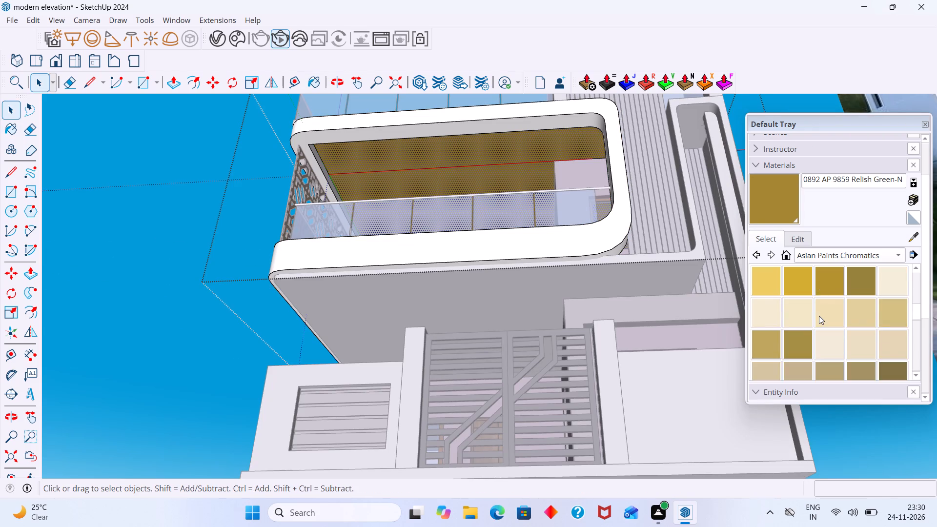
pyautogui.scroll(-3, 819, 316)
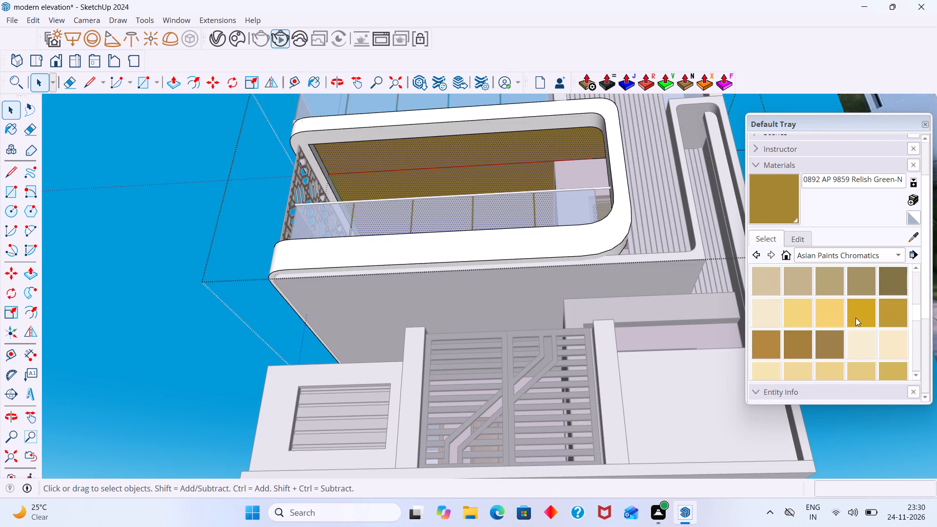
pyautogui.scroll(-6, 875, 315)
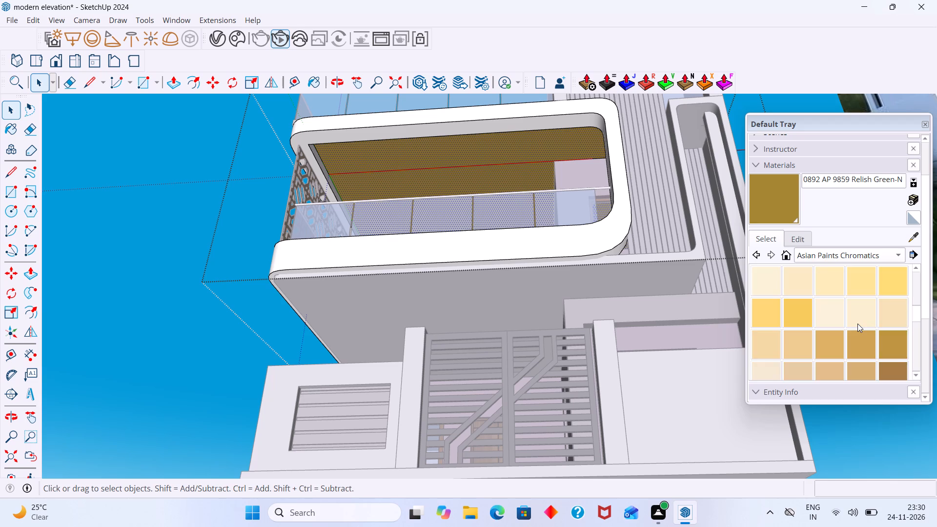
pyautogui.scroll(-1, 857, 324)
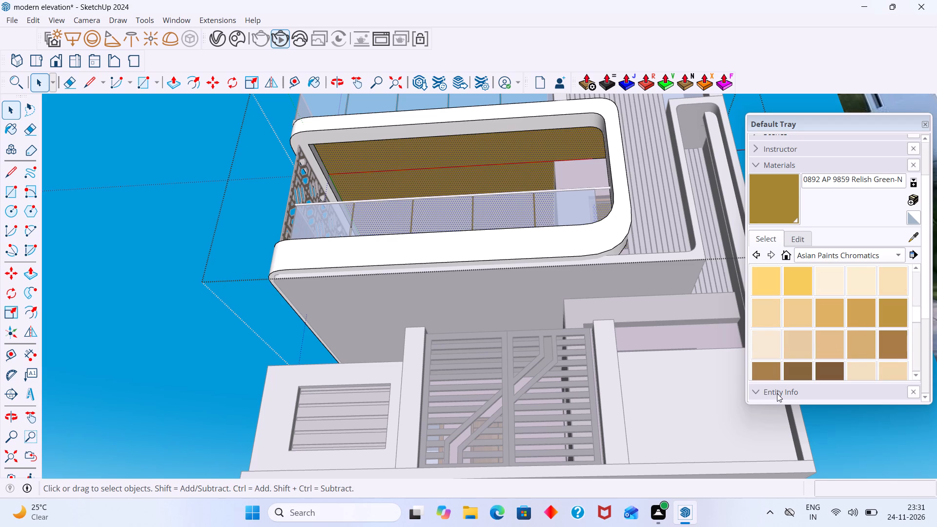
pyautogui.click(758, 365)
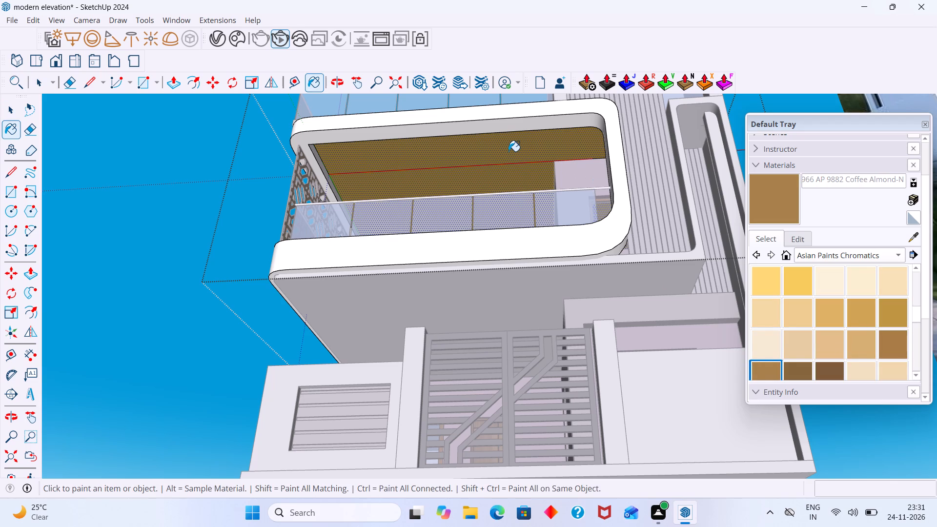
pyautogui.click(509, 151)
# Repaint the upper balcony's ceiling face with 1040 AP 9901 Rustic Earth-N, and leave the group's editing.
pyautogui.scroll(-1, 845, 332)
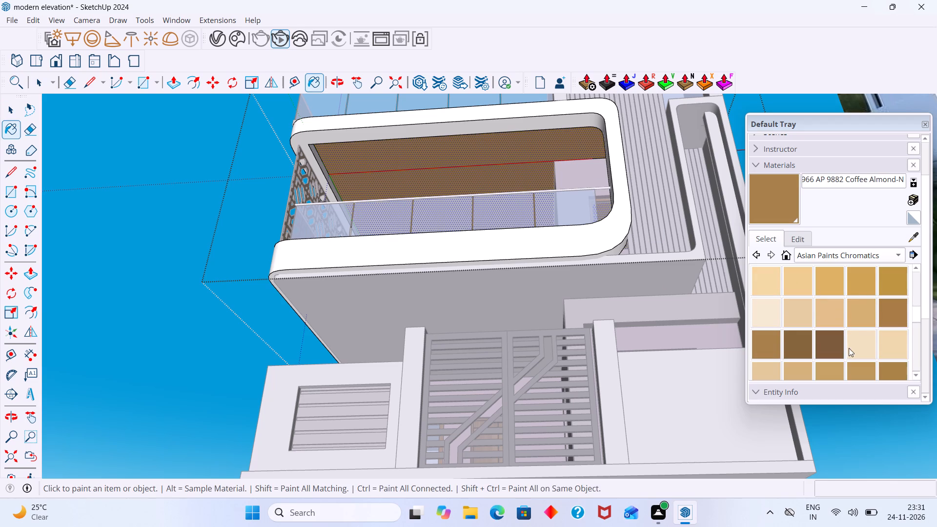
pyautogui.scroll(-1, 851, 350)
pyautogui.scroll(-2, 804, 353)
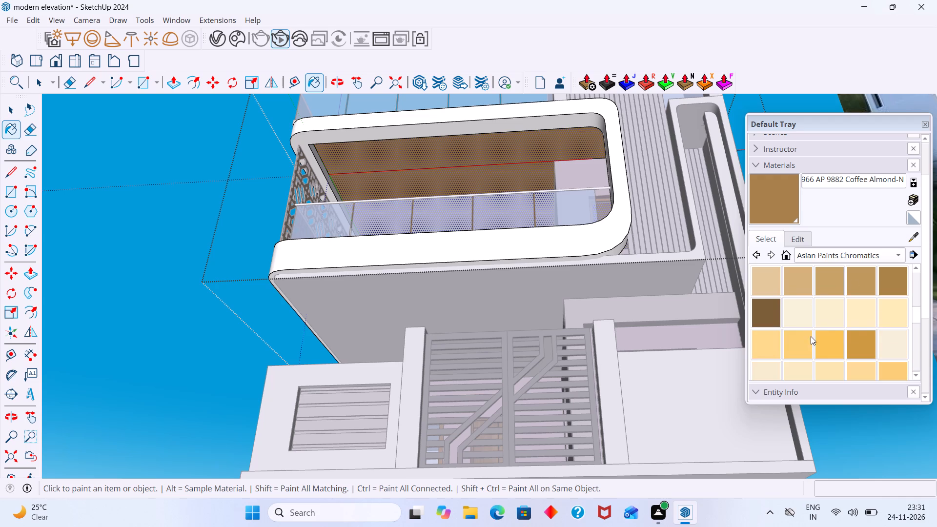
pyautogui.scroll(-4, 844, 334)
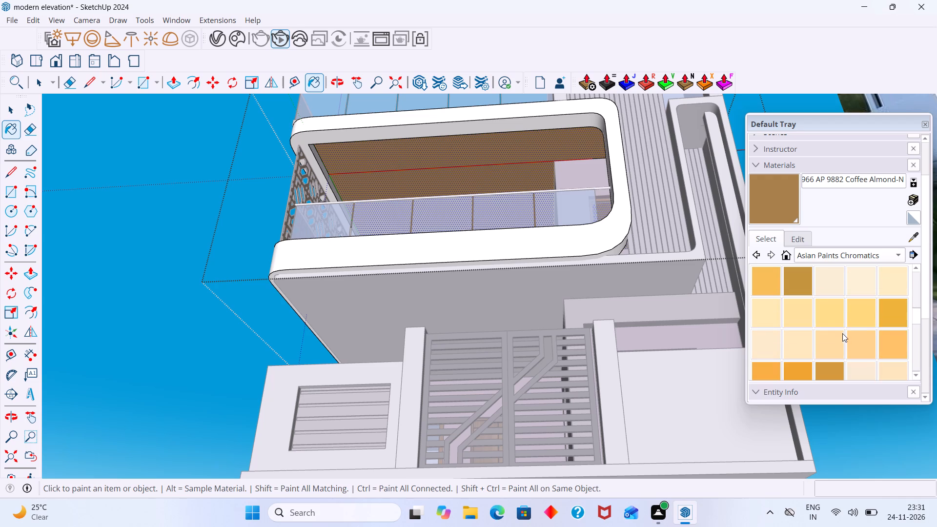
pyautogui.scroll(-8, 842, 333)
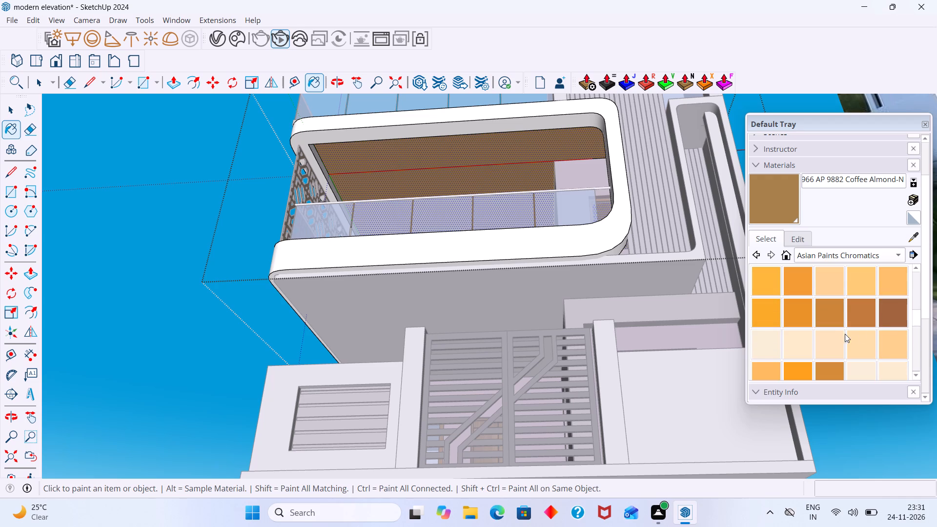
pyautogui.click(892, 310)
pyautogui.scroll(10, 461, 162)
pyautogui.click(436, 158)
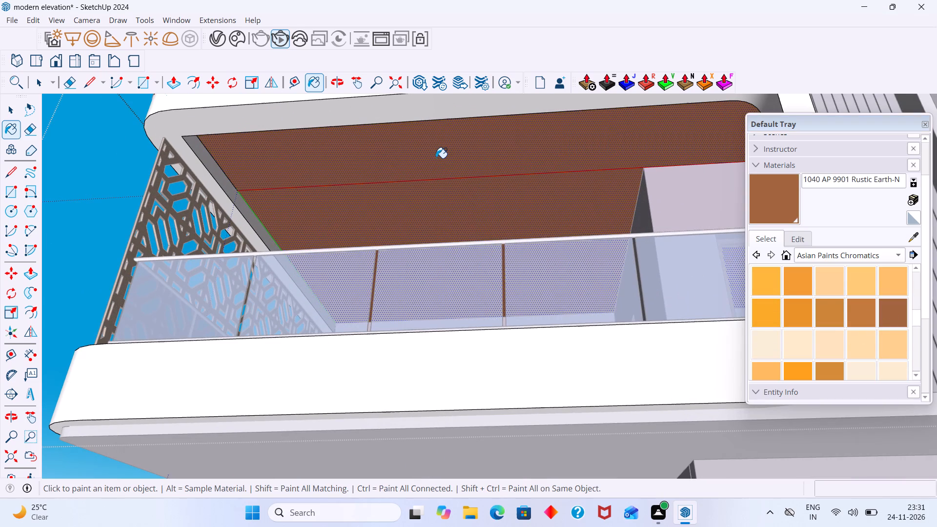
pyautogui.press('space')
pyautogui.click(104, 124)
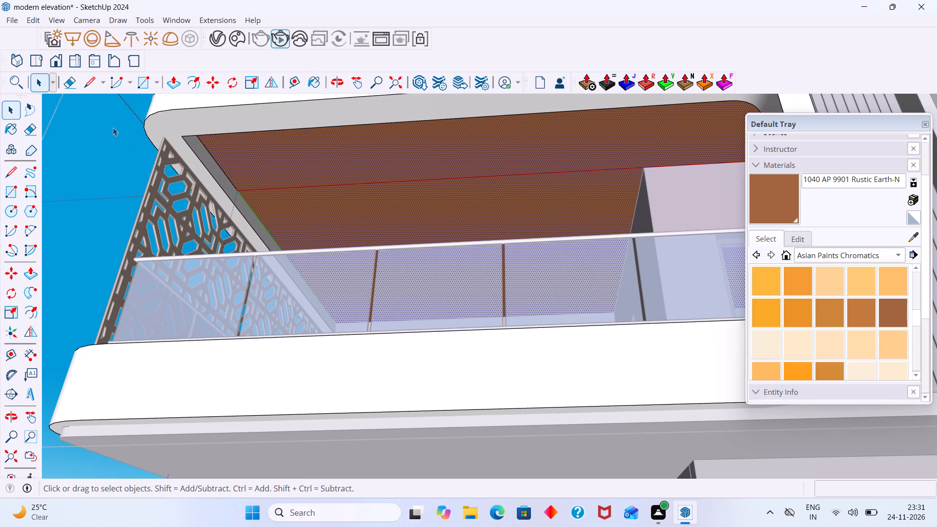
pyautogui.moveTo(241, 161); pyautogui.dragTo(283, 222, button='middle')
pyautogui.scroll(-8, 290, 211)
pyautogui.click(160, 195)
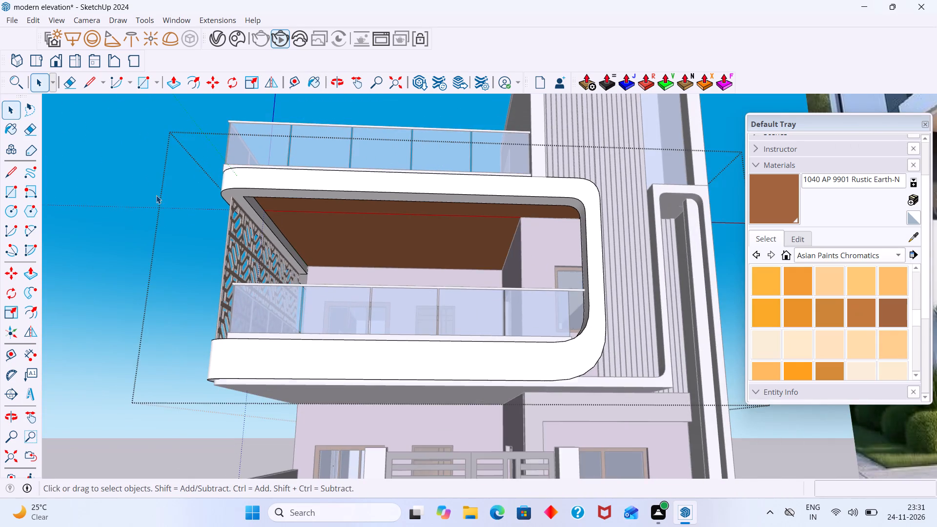
# Reopen the balcony group, repaint its ceiling face with AP 9904 Butterscotch Nut-N, and leave the group's editing.
pyautogui.scroll(4, 305, 234)
pyautogui.moveTo(307, 232); pyautogui.dragTo(321, 180, button='middle')
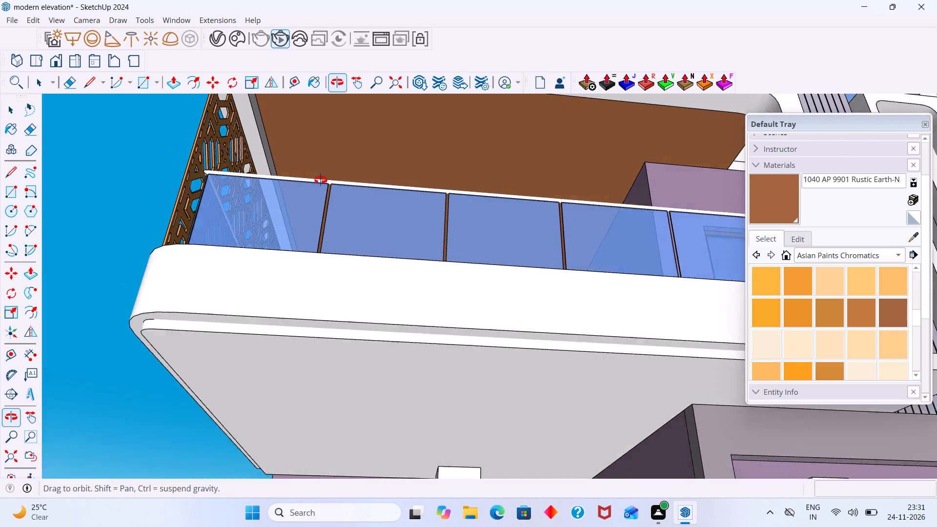
pyautogui.moveTo(321, 180); pyautogui.dragTo(323, 182, button='middle')
pyautogui.scroll(-5, 883, 345)
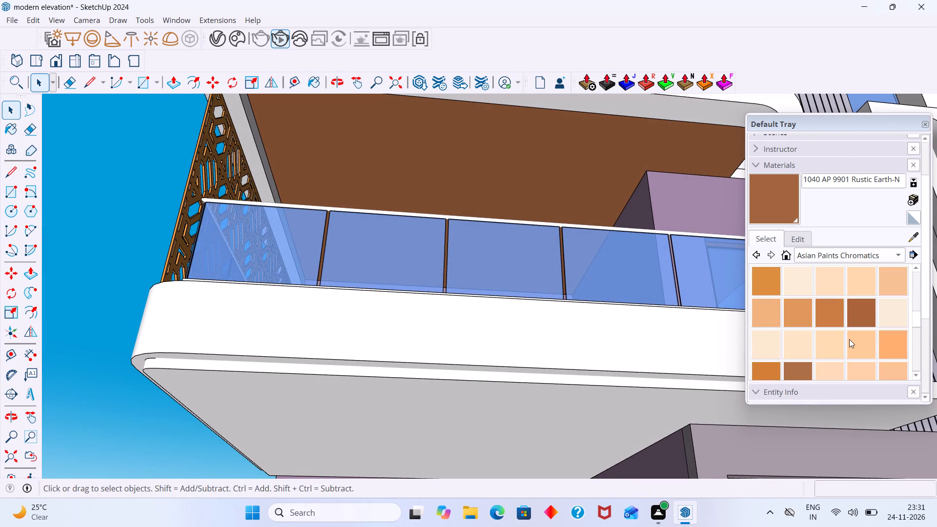
pyautogui.scroll(-1, 849, 339)
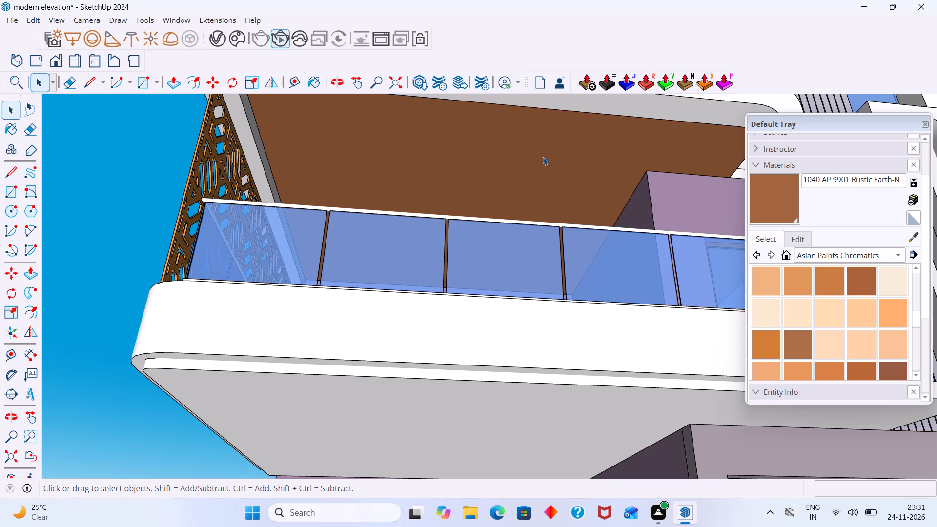
pyautogui.doubleClick(543, 157)
pyautogui.click(534, 154)
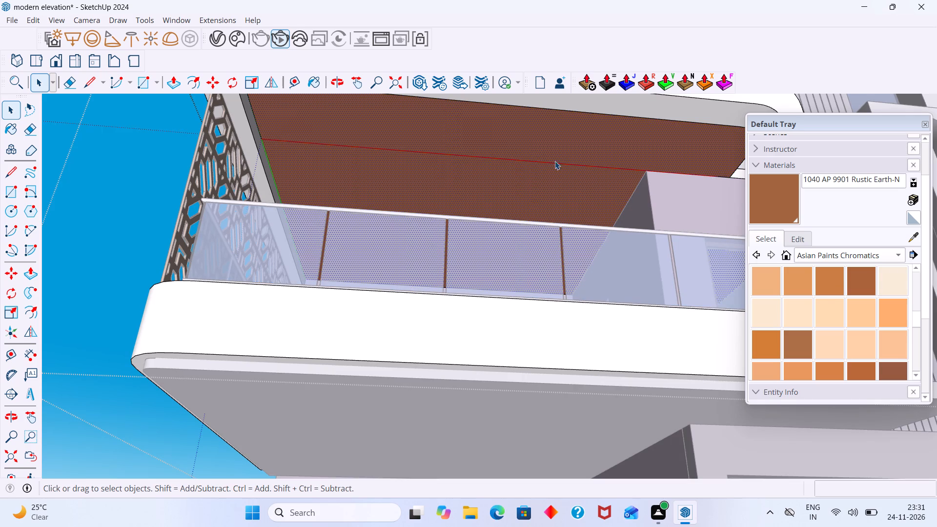
pyautogui.click(859, 283)
pyautogui.click(545, 165)
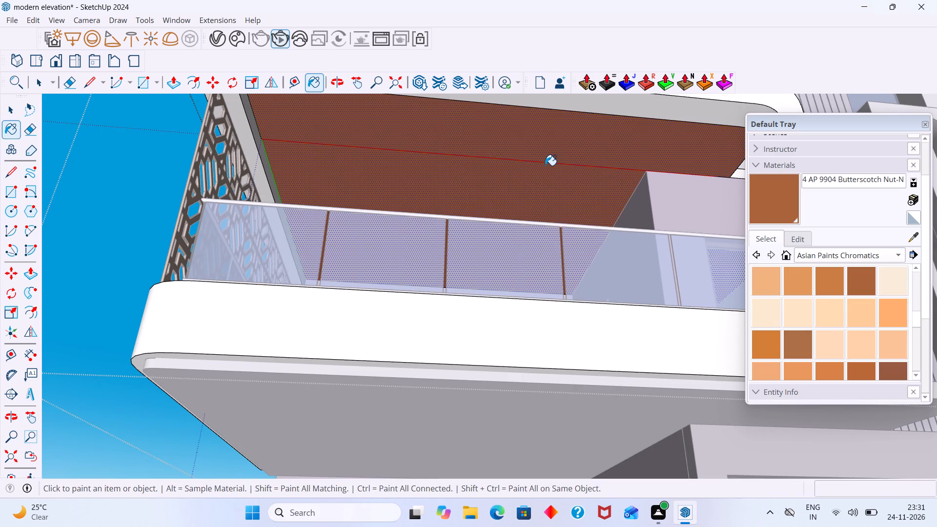
pyautogui.scroll(-10, 545, 165)
pyautogui.moveTo(531, 161); pyautogui.dragTo(548, 200, button='middle')
pyautogui.press('space')
pyautogui.click(245, 199)
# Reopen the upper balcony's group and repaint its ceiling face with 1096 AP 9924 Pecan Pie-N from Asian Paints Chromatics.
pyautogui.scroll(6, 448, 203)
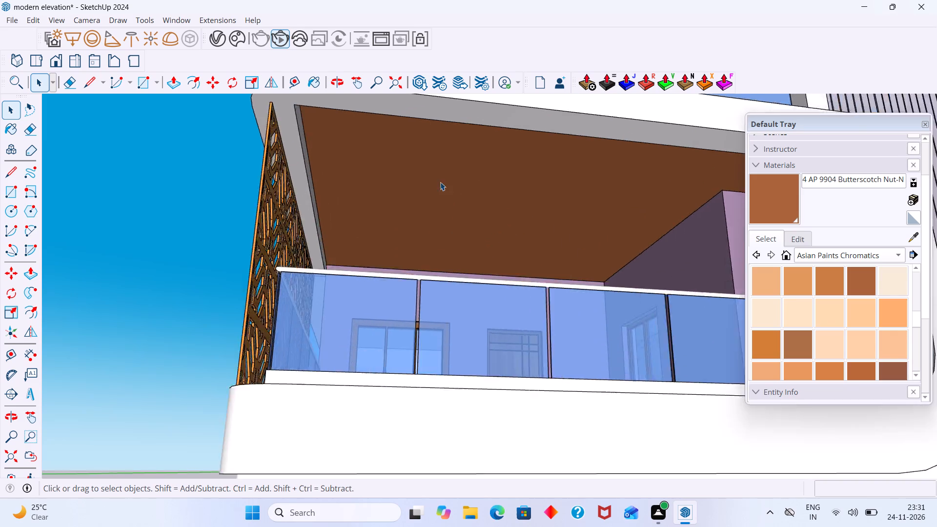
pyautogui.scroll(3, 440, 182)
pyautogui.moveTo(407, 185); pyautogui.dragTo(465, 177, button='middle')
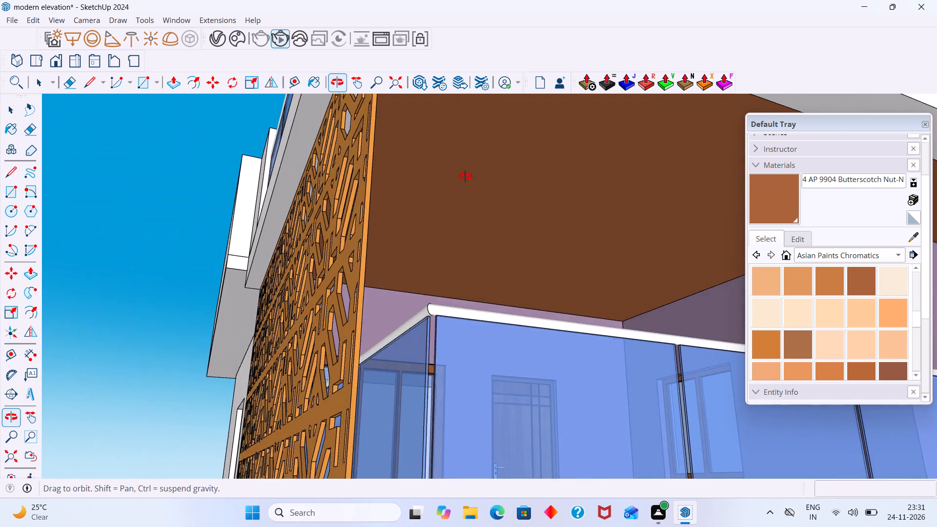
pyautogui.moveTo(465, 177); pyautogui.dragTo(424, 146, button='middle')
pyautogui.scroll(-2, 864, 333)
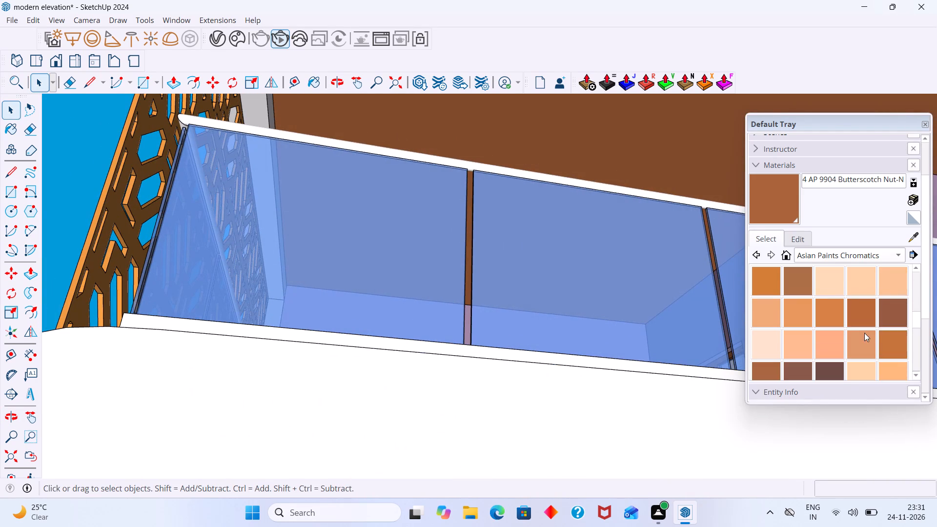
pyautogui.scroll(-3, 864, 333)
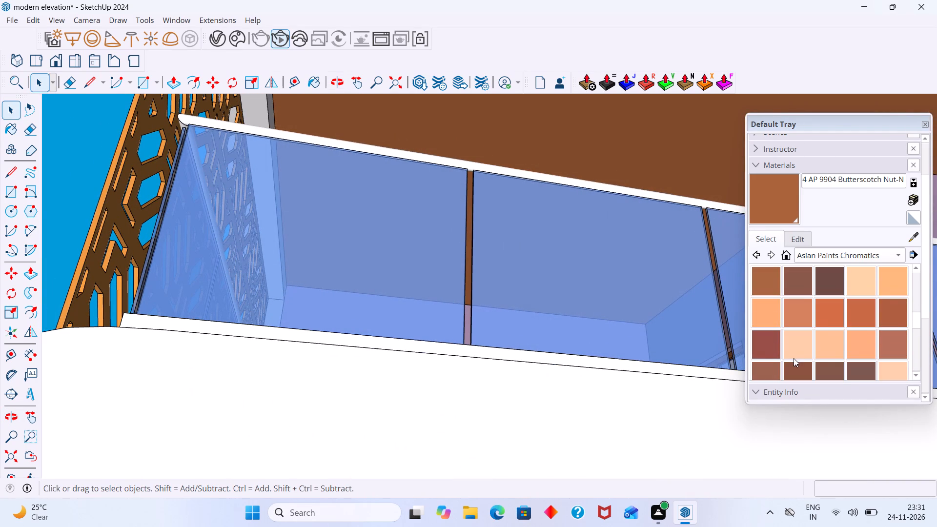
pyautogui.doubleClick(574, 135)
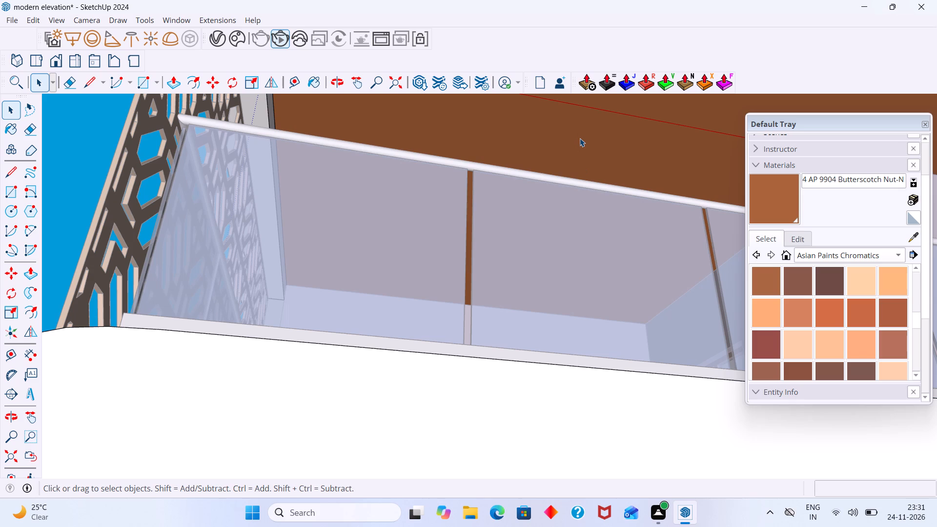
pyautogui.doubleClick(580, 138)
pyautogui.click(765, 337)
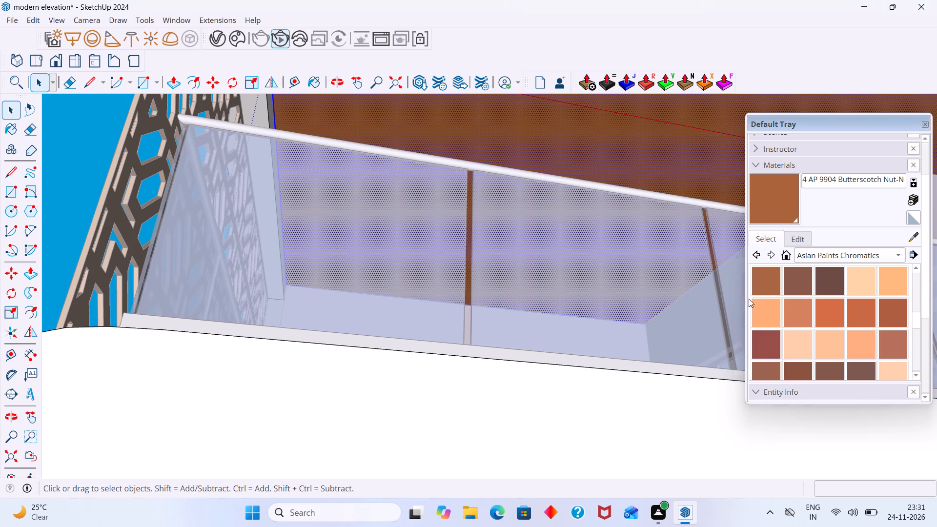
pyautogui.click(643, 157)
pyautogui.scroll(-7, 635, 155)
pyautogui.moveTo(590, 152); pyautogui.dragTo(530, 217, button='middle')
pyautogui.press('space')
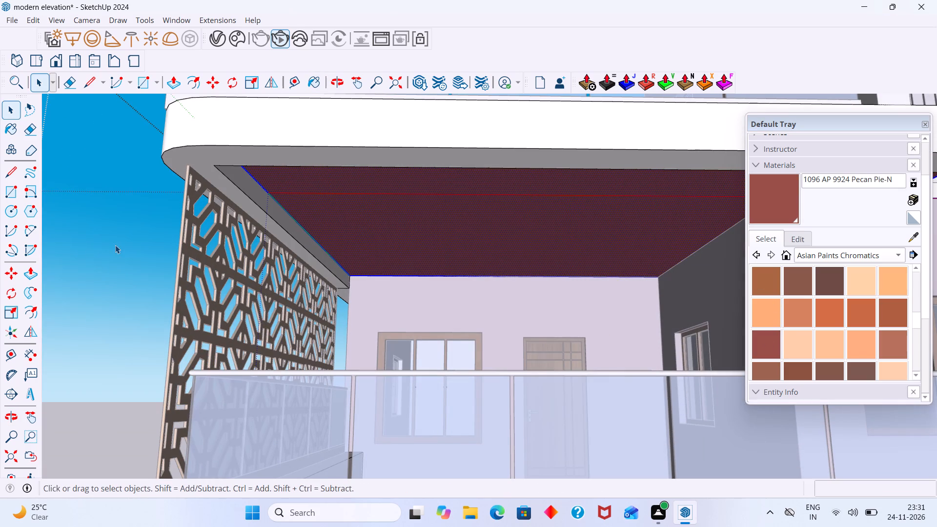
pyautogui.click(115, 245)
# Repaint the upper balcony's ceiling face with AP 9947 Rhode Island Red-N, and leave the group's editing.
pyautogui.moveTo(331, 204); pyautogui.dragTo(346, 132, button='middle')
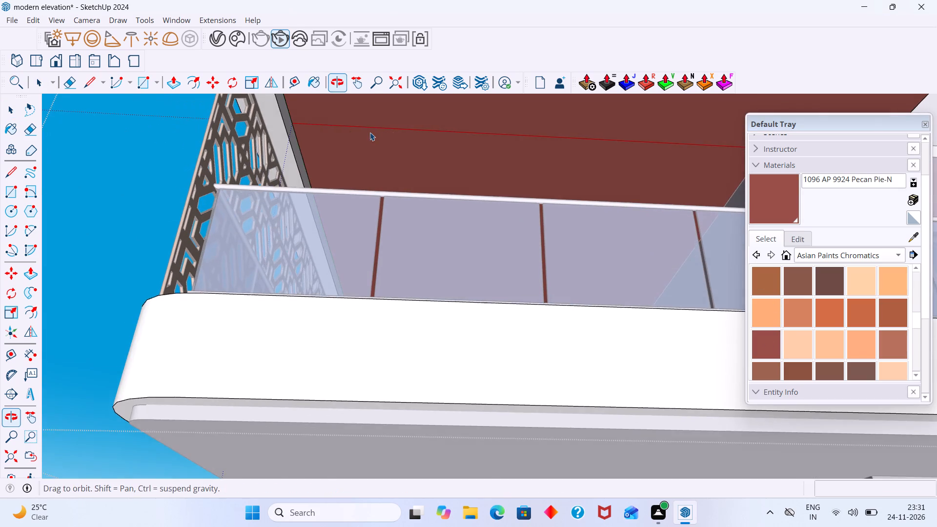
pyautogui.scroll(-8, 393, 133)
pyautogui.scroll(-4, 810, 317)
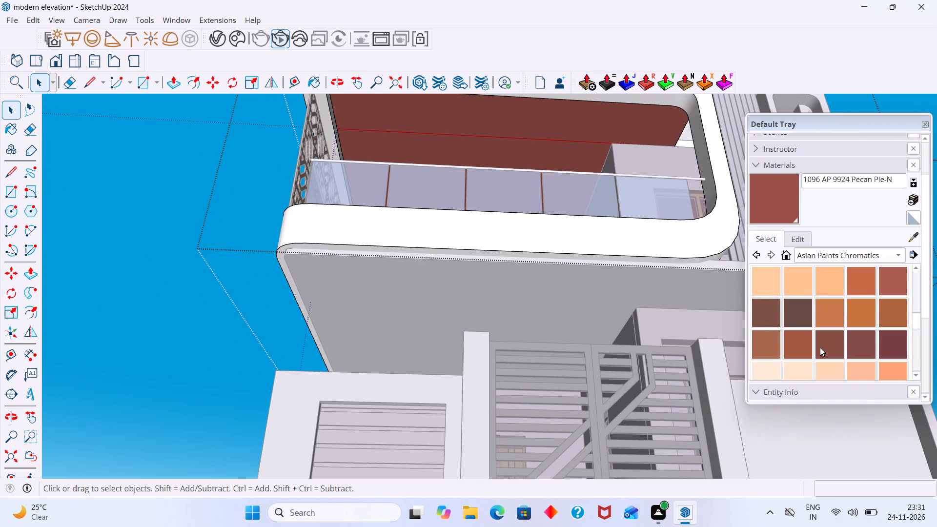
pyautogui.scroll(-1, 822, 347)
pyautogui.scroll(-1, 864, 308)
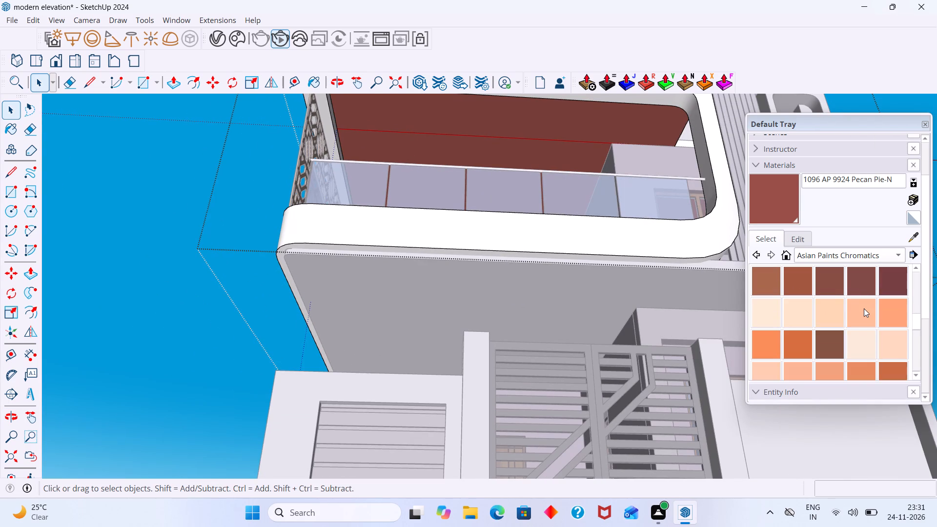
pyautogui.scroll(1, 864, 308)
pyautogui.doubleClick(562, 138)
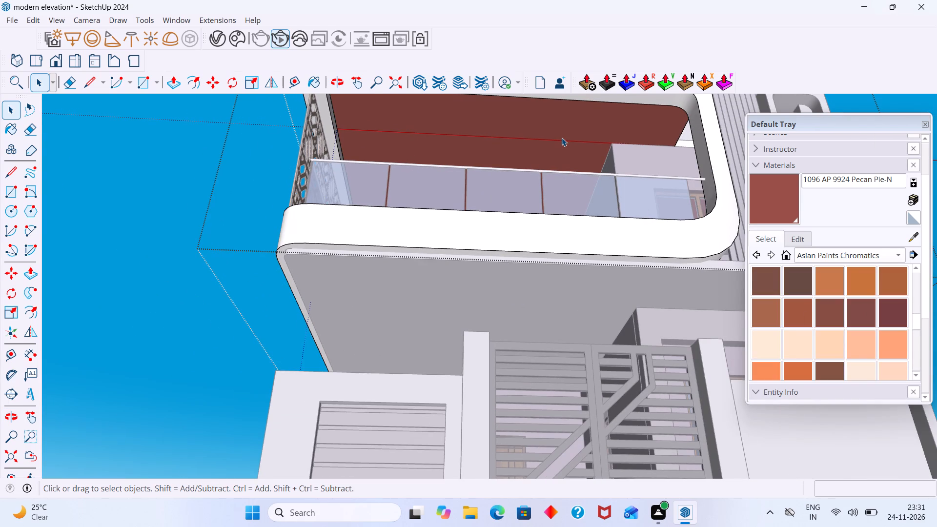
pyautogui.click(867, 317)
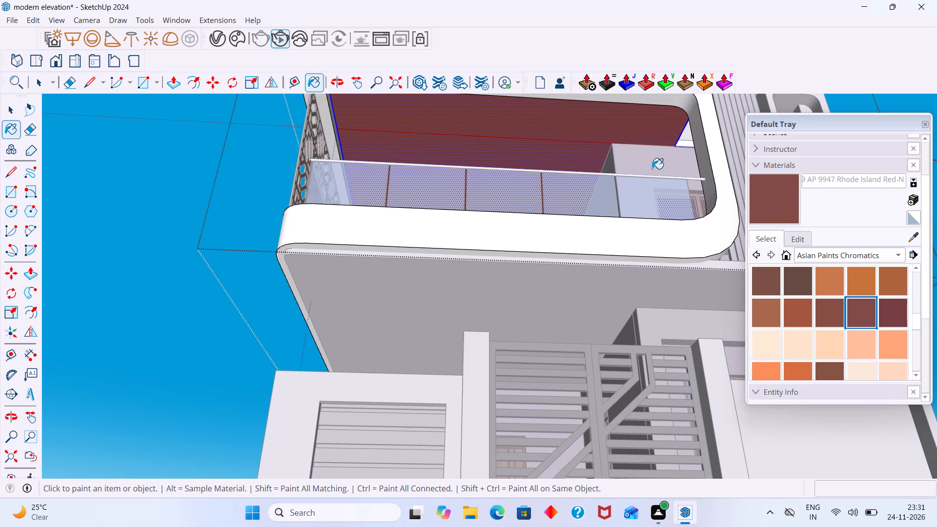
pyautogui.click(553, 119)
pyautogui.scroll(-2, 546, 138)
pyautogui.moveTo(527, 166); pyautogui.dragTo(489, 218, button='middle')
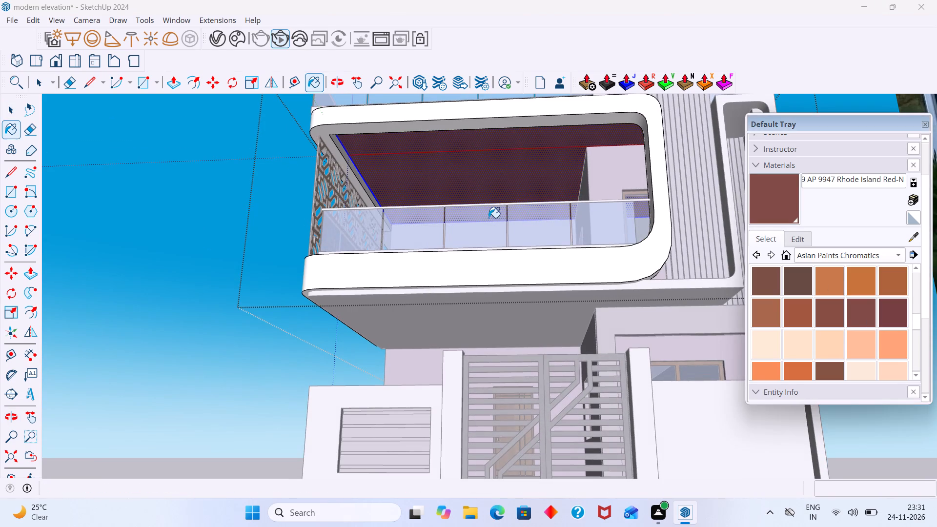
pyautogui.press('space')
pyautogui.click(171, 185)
# Examine the upper balcony's ceiling colour from close below and in the full front elevation.
pyautogui.scroll(-1, 454, 157)
pyautogui.scroll(6, 457, 155)
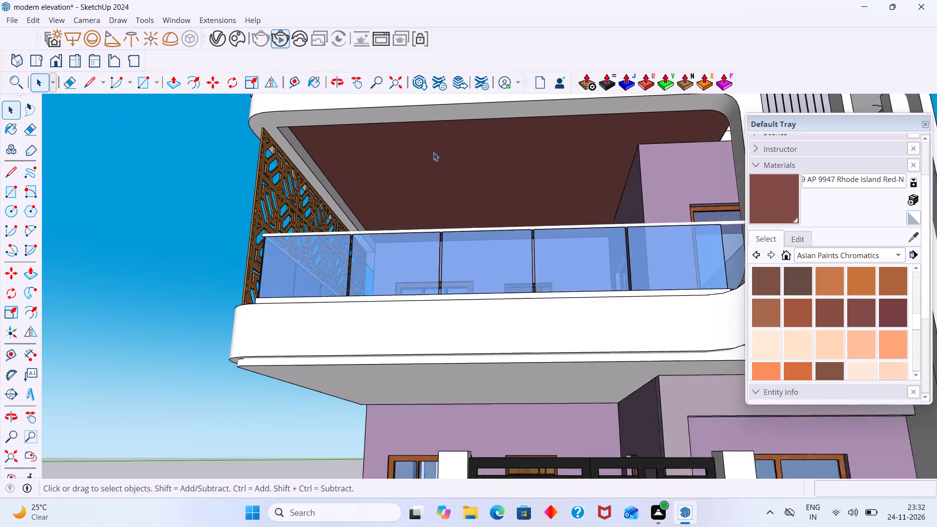
pyautogui.scroll(10, 433, 152)
pyautogui.moveTo(393, 149); pyautogui.dragTo(492, 122, button='middle')
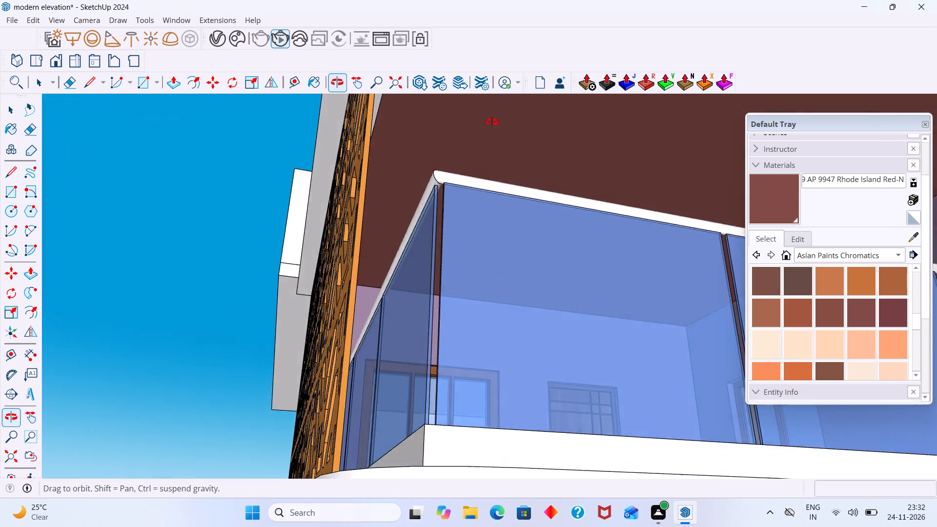
pyautogui.moveTo(492, 122); pyautogui.dragTo(414, 180, button='middle')
pyautogui.scroll(-20, 414, 178)
pyautogui.scroll(-7, 414, 178)
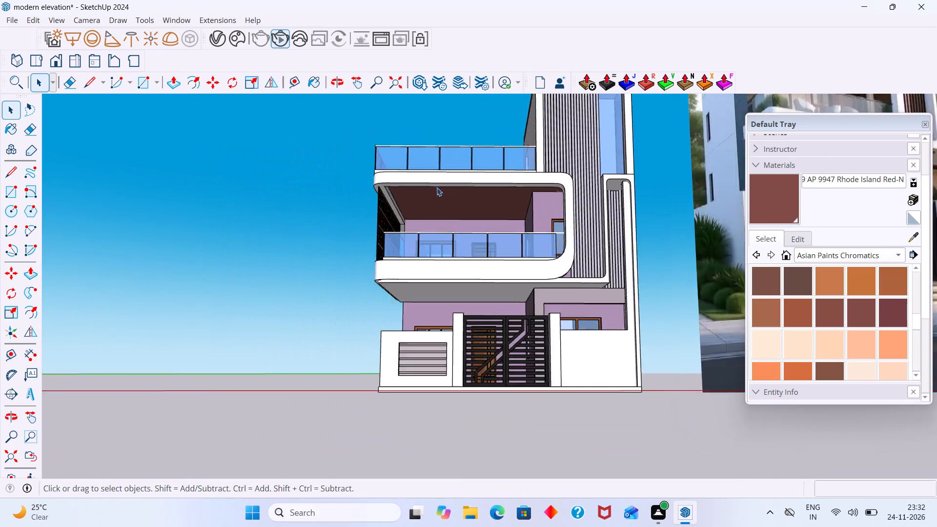
pyautogui.scroll(-3, 437, 187)
pyautogui.moveTo(471, 209); pyautogui.dragTo(481, 257, button='middle')
pyautogui.scroll(13, 455, 208)
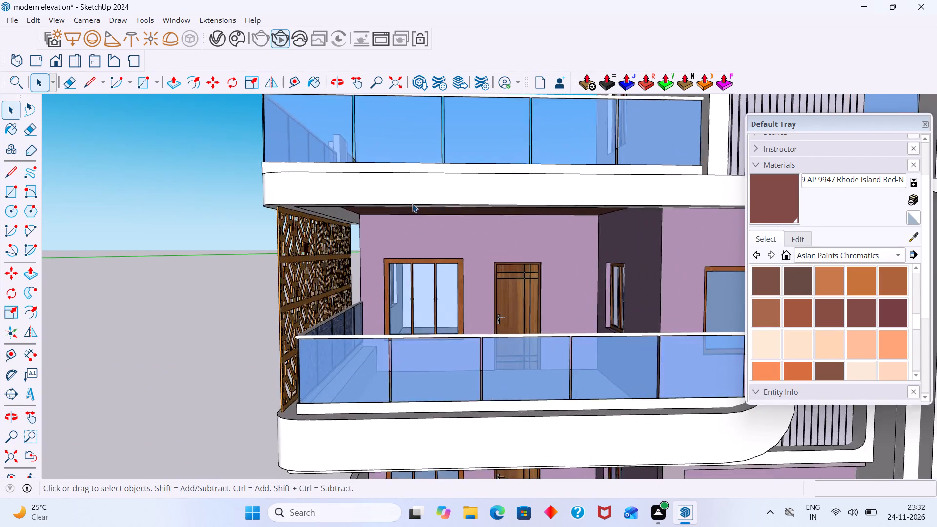
pyautogui.moveTo(412, 204); pyautogui.dragTo(408, 143, button='middle')
pyautogui.scroll(4, 410, 177)
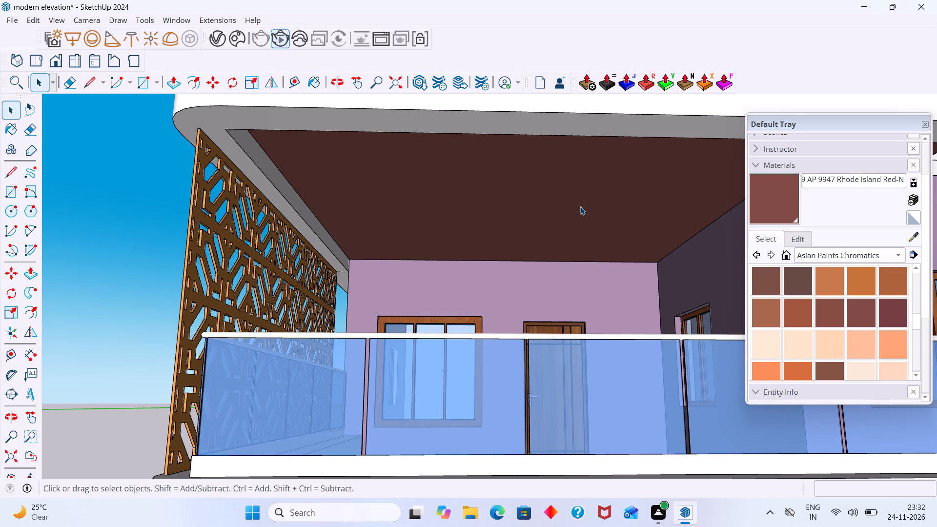
# Reopen the balcony group, repaint its ceiling face with AP 9945 Muted Auburn-N, and leave the group's editing.
pyautogui.scroll(-8, 580, 207)
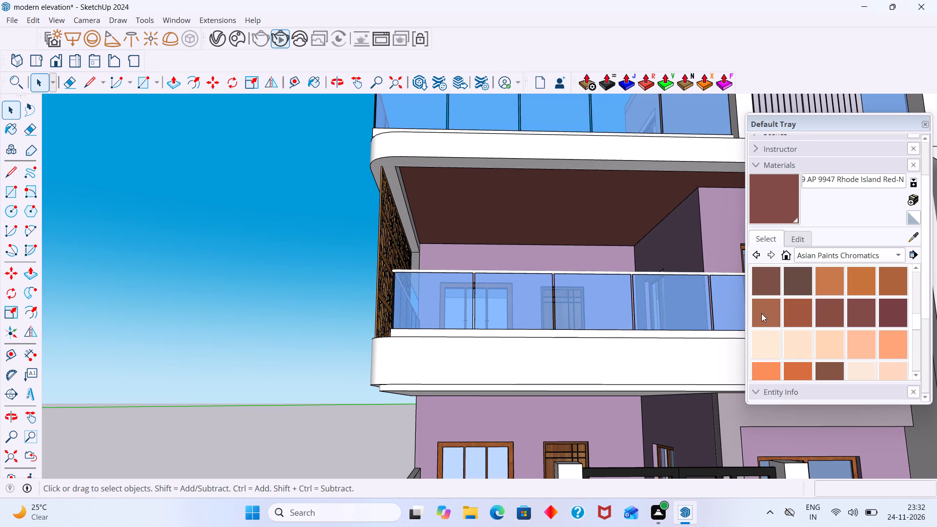
pyautogui.moveTo(576, 188); pyautogui.dragTo(528, 108, button='middle')
pyautogui.scroll(15, 454, 133)
pyautogui.doubleClick(454, 132)
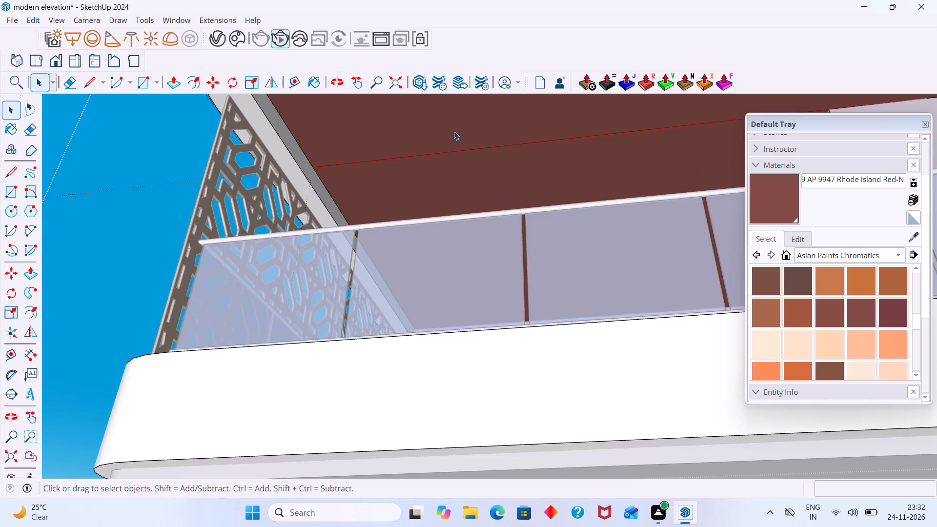
pyautogui.doubleClick(454, 131)
pyautogui.click(454, 133)
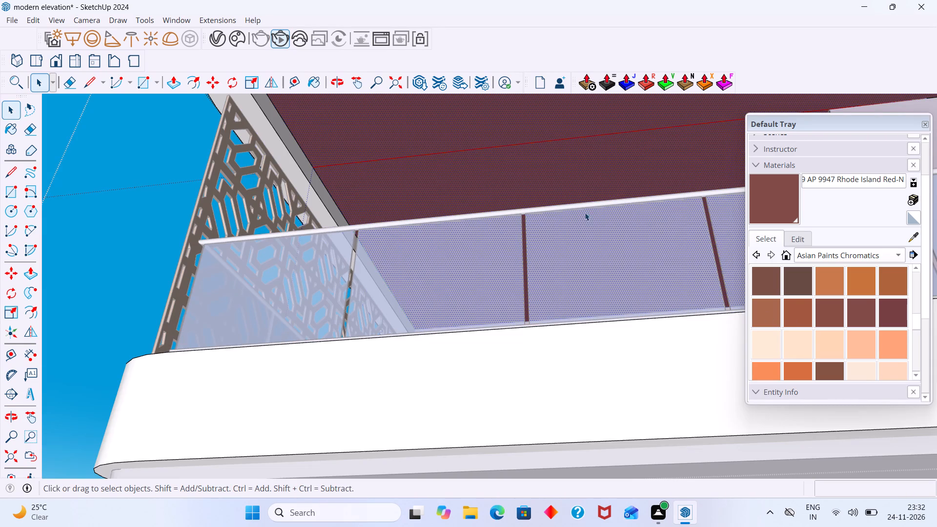
pyautogui.click(798, 304)
pyautogui.click(584, 155)
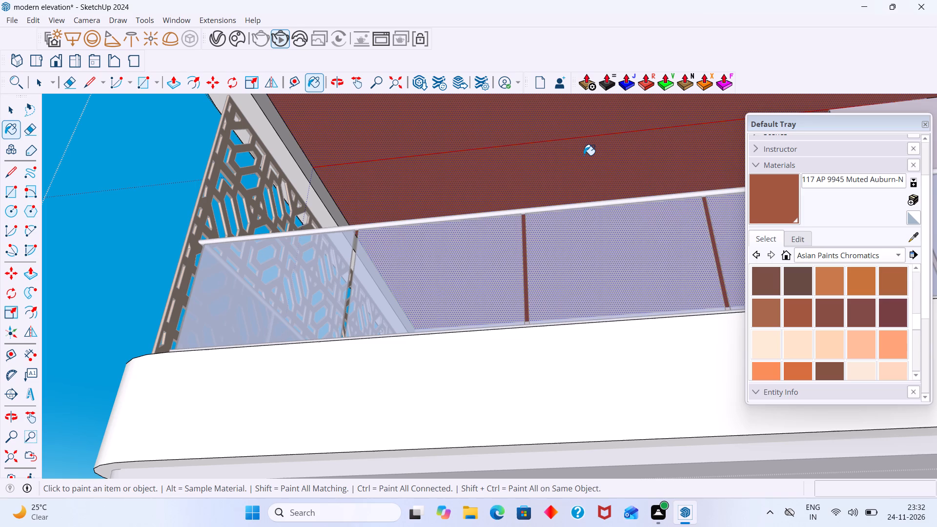
pyautogui.press('space')
pyautogui.scroll(-13, 525, 179)
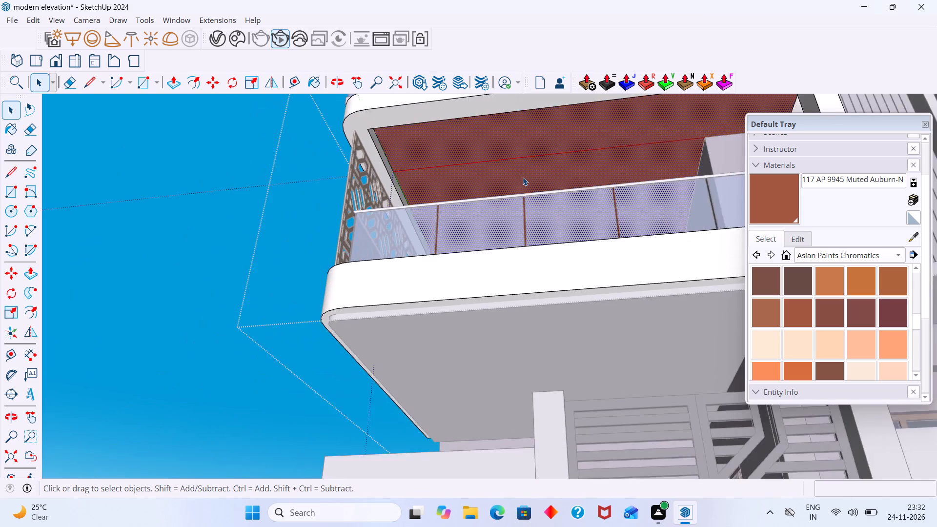
pyautogui.moveTo(518, 178); pyautogui.dragTo(508, 259, button='middle')
pyautogui.click(181, 214)
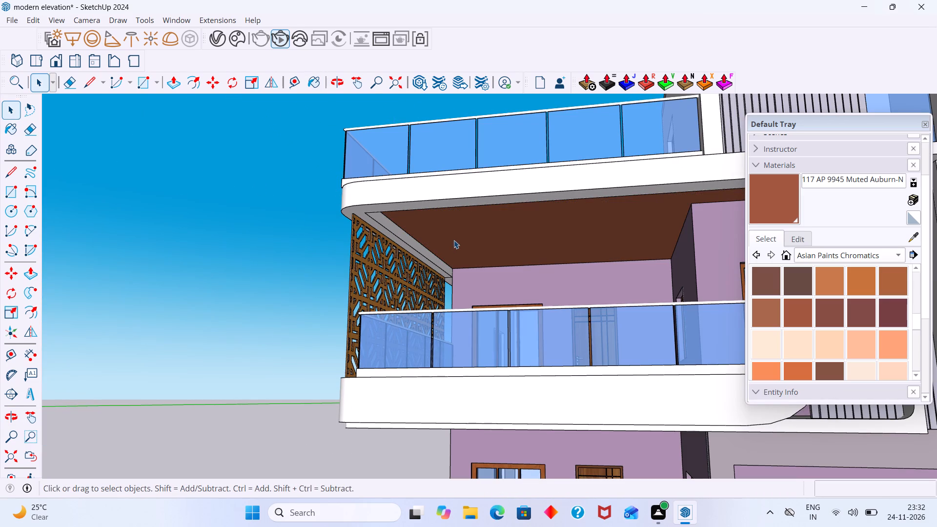
# Examine the balcony's ceiling colour against the whole house from the front, the side and below.
pyautogui.scroll(-5, 526, 223)
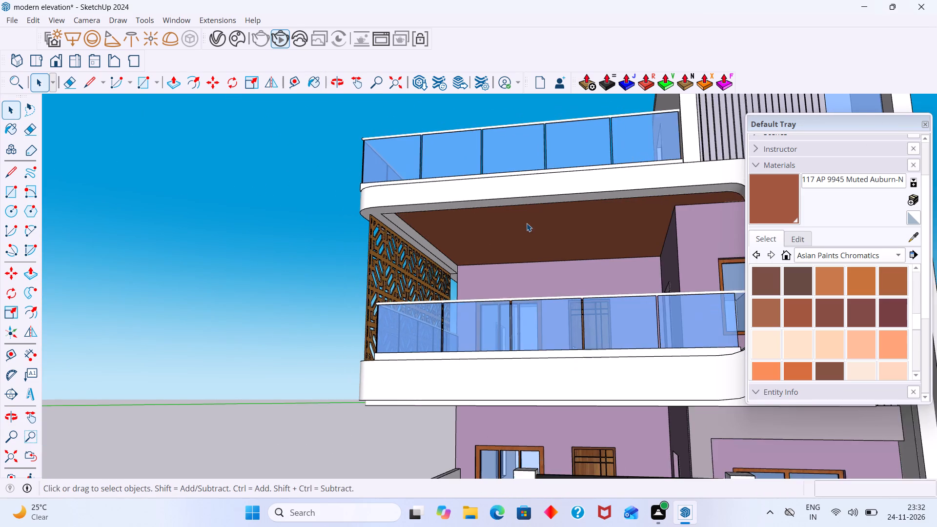
pyautogui.scroll(-4, 527, 223)
pyautogui.scroll(-13, 646, 203)
pyautogui.moveTo(600, 241); pyautogui.dragTo(608, 280, button='middle')
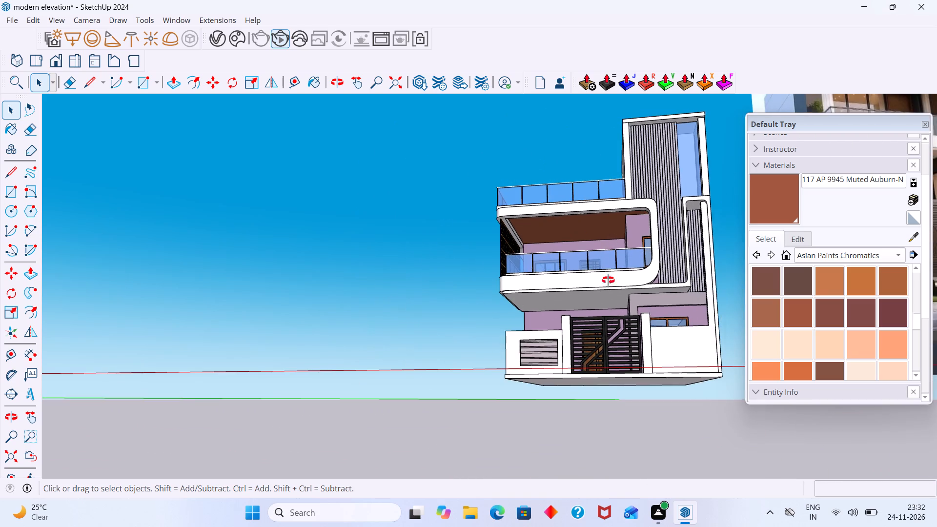
pyautogui.moveTo(608, 280); pyautogui.dragTo(681, 221, button='middle')
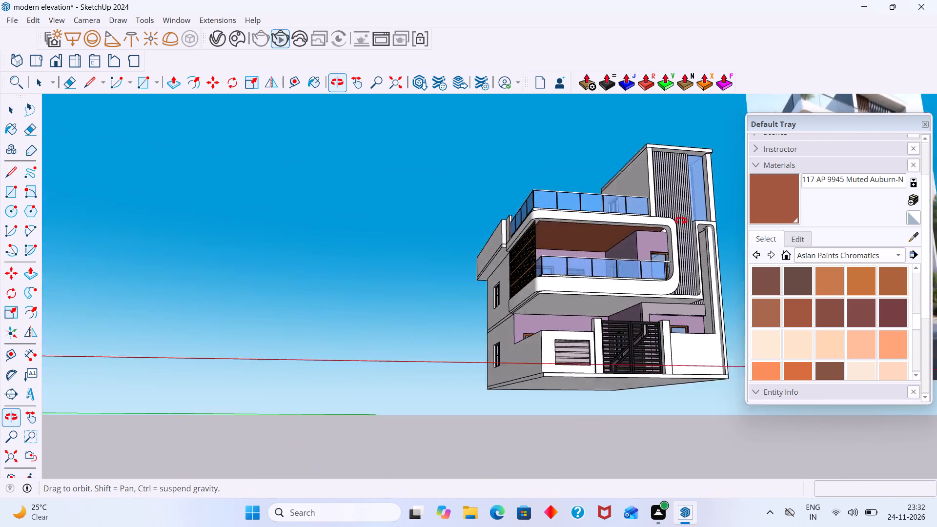
pyautogui.moveTo(681, 221); pyautogui.dragTo(606, 190, button='middle')
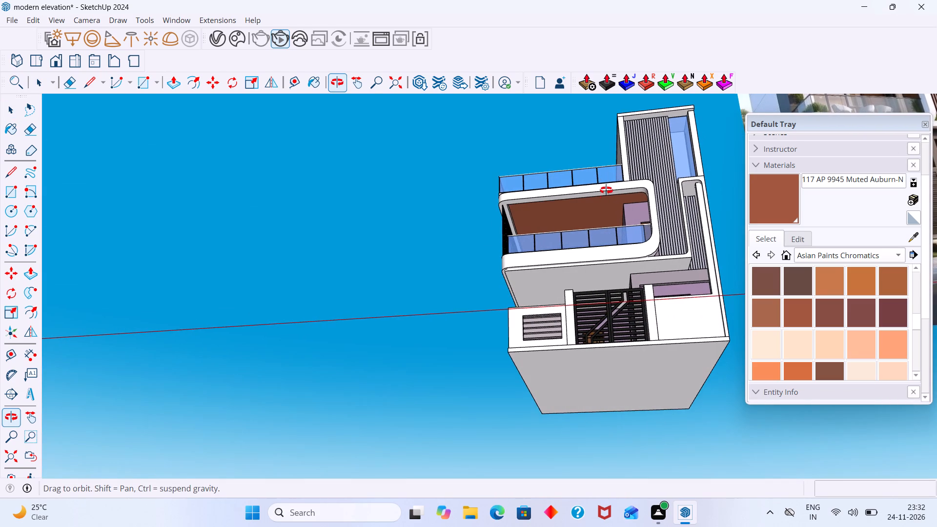
pyautogui.moveTo(606, 190); pyautogui.dragTo(606, 197, button='middle')
# Browse the Asian Paints Chromatics collection for further brown and reddish-brown shades for the balcony's ceiling.
pyautogui.scroll(-5, 784, 335)
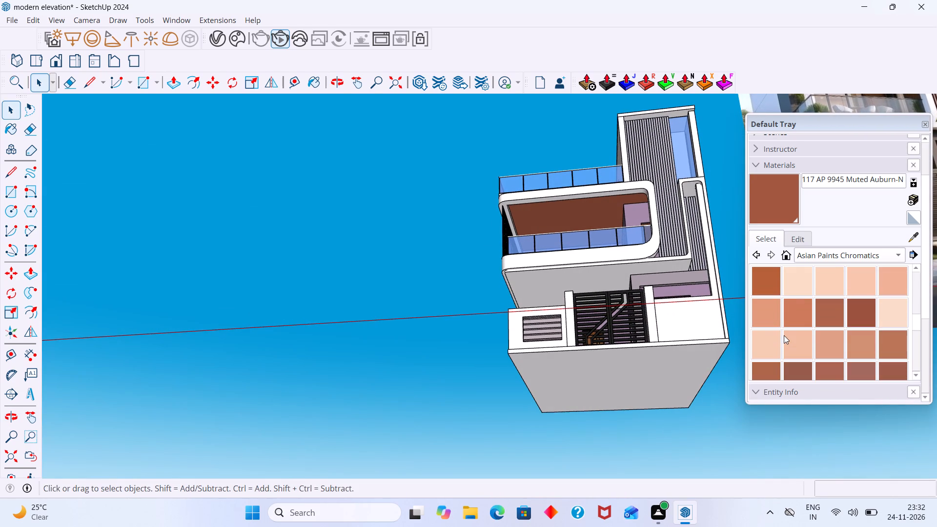
pyautogui.scroll(-2, 784, 335)
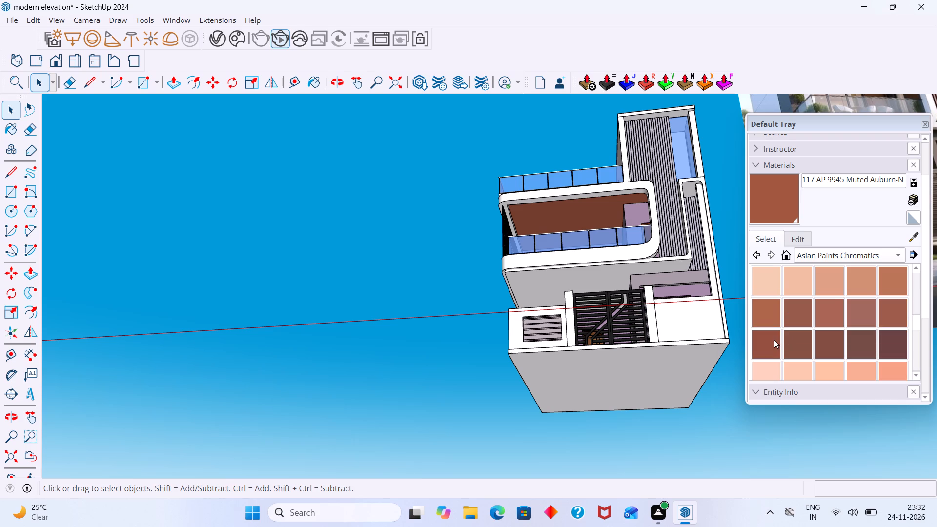
pyautogui.scroll(2, 841, 320)
pyautogui.scroll(-6, 841, 320)
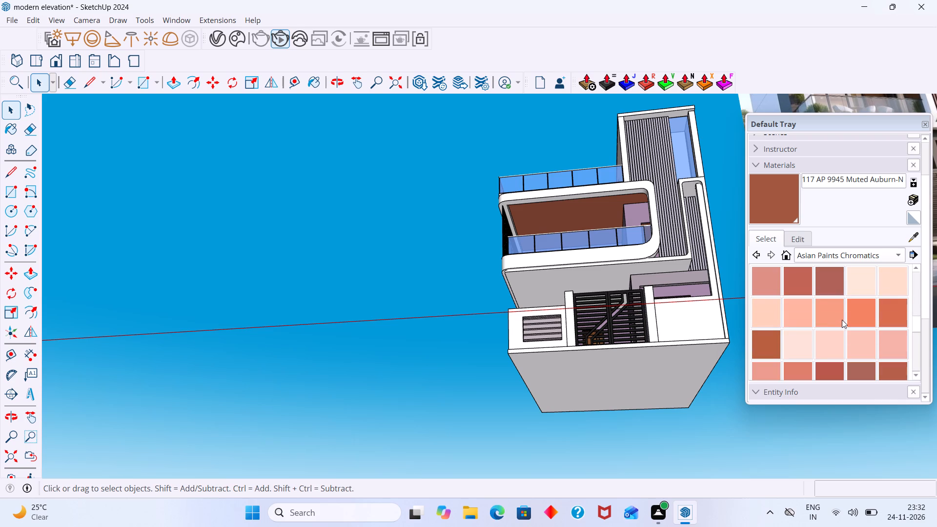
pyautogui.scroll(-4, 842, 320)
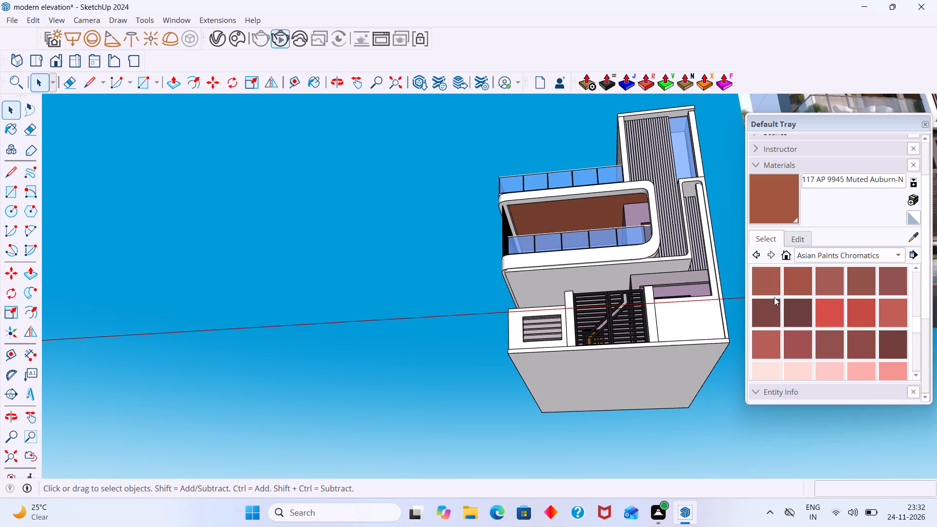
# Examine the upper balcony's ceiling colour up close beside the patterned screen, window and door.
pyautogui.moveTo(550, 266); pyautogui.dragTo(586, 365, button='middle')
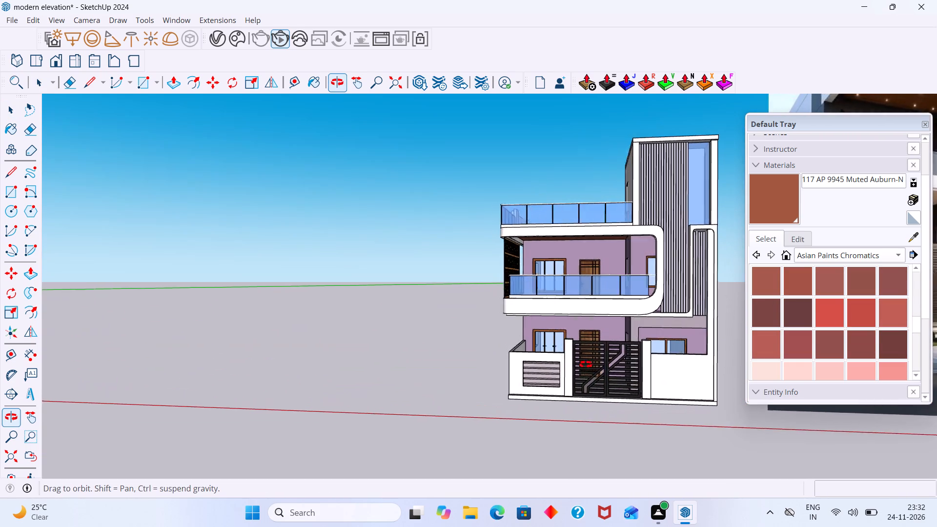
pyautogui.moveTo(586, 365); pyautogui.dragTo(591, 356, button='middle')
pyautogui.scroll(16, 540, 260)
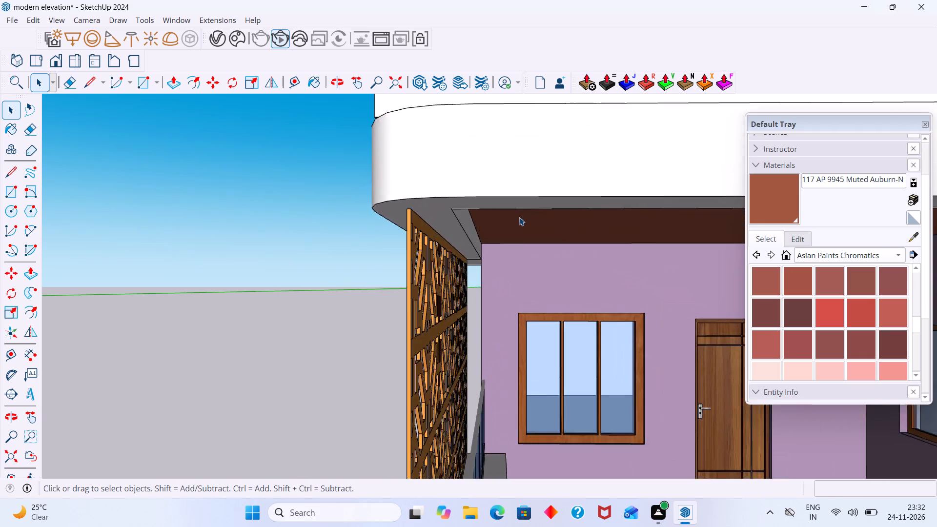
pyautogui.scroll(1, 519, 217)
pyautogui.moveTo(517, 215); pyautogui.dragTo(478, 202, button='middle')
pyautogui.scroll(-7, 479, 203)
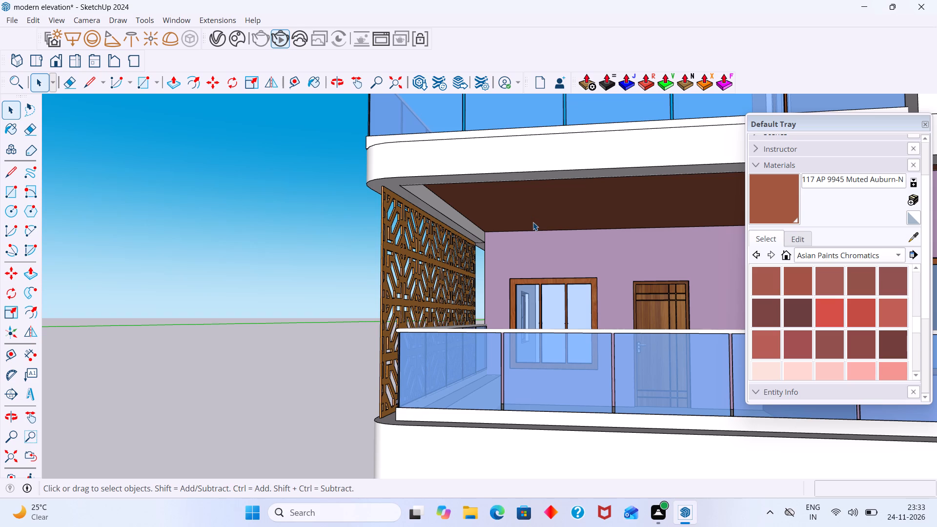
# Isolate the upper balcony's slab-and-frame group from the rest of the house.
pyautogui.moveTo(517, 190); pyautogui.dragTo(491, 139, button='middle')
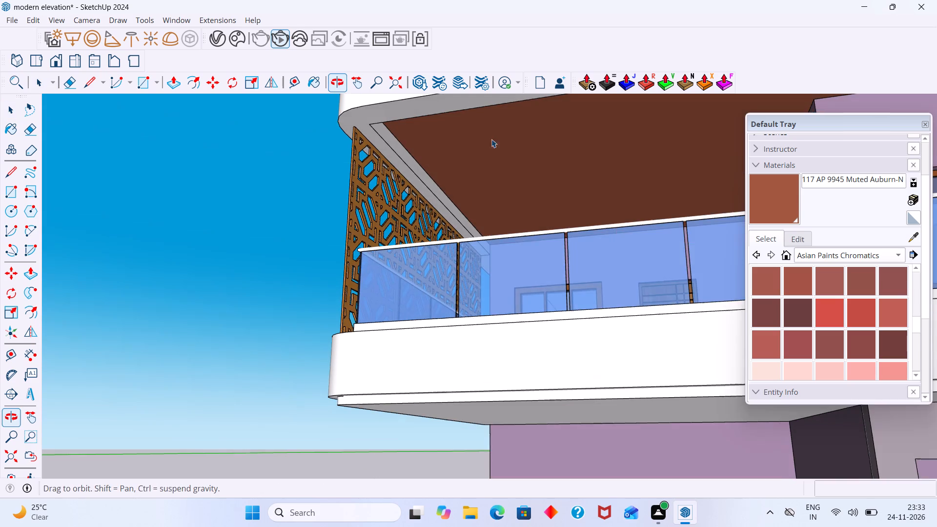
pyautogui.scroll(13, 502, 156)
pyautogui.click(502, 155)
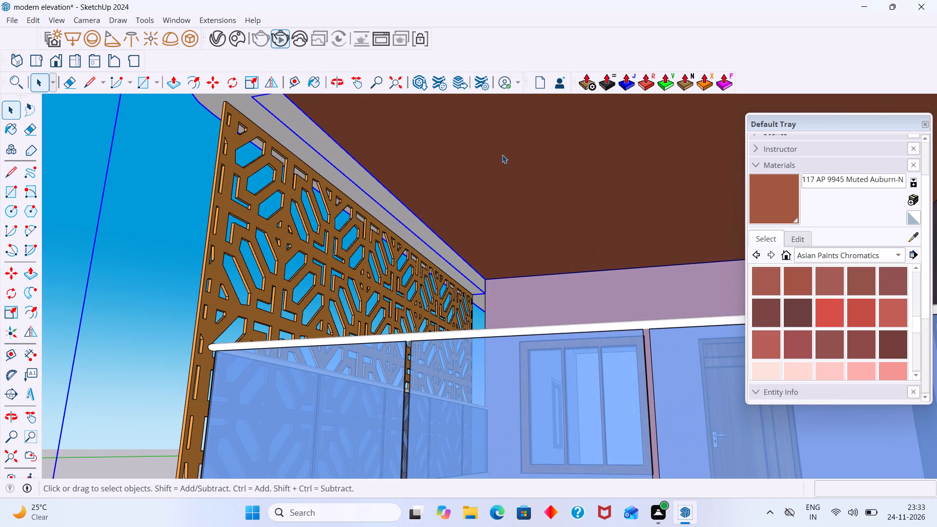
pyautogui.scroll(-7, 502, 153)
pyautogui.moveTo(499, 167); pyautogui.dragTo(552, 298, button='middle')
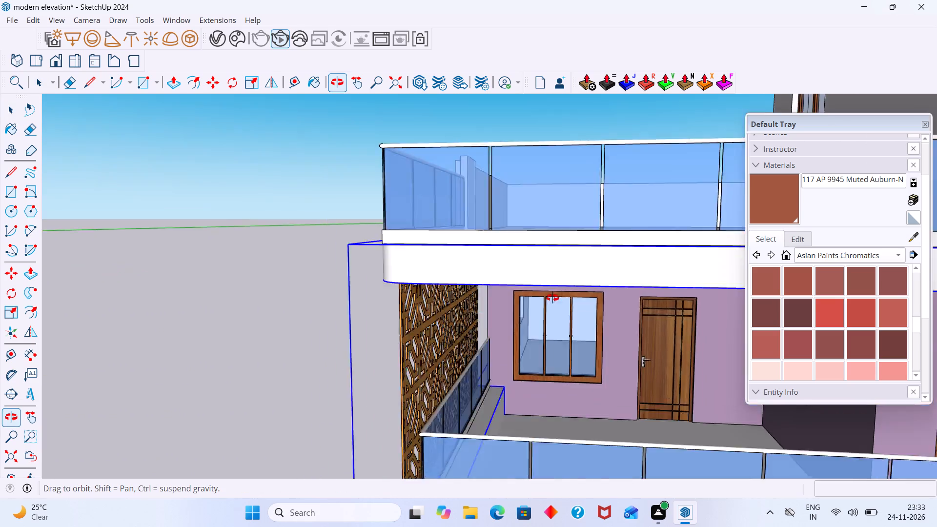
pyautogui.moveTo(552, 298); pyautogui.dragTo(667, 273, button='middle')
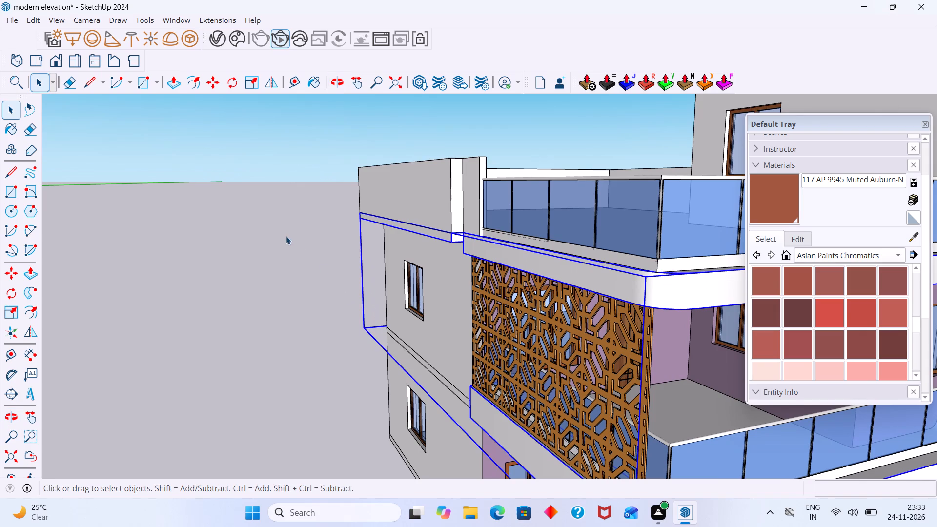
pyautogui.click(282, 232)
pyautogui.scroll(7, 413, 240)
pyautogui.click(453, 227)
pyautogui.rightClick(453, 227)
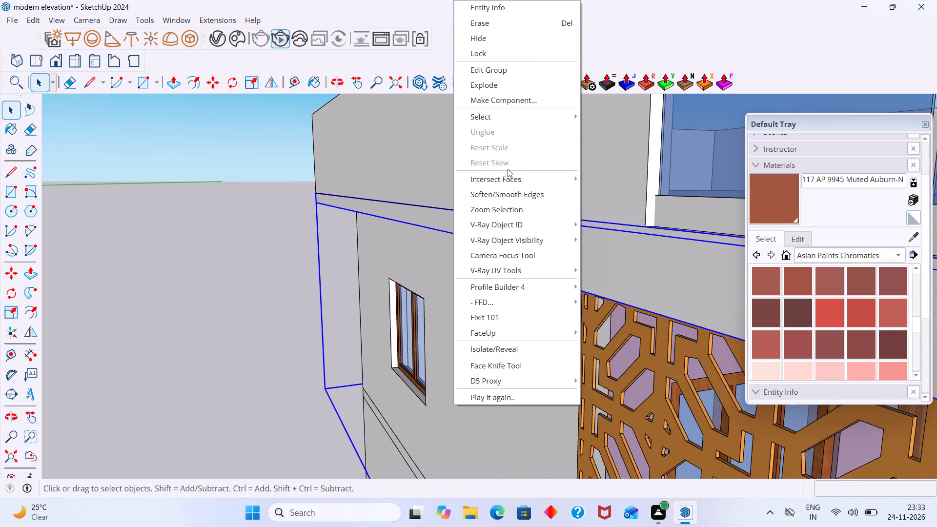
pyautogui.click(509, 352)
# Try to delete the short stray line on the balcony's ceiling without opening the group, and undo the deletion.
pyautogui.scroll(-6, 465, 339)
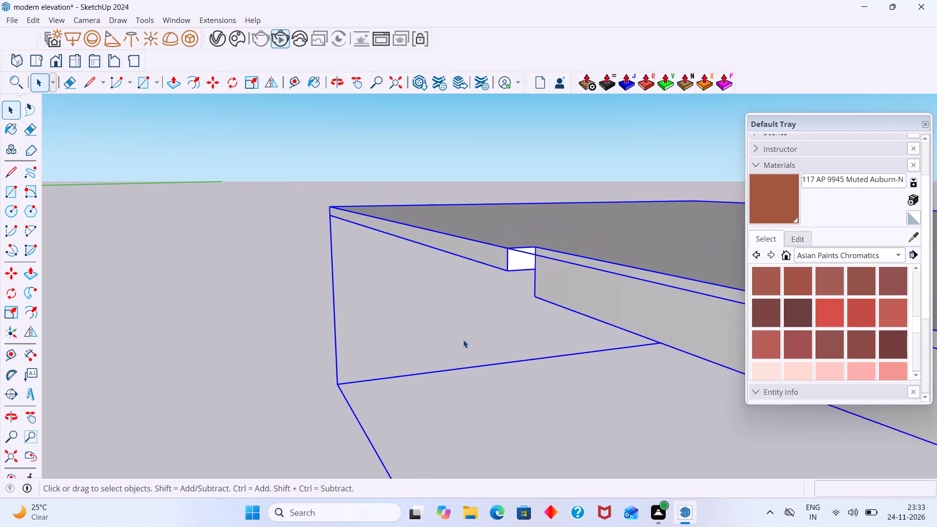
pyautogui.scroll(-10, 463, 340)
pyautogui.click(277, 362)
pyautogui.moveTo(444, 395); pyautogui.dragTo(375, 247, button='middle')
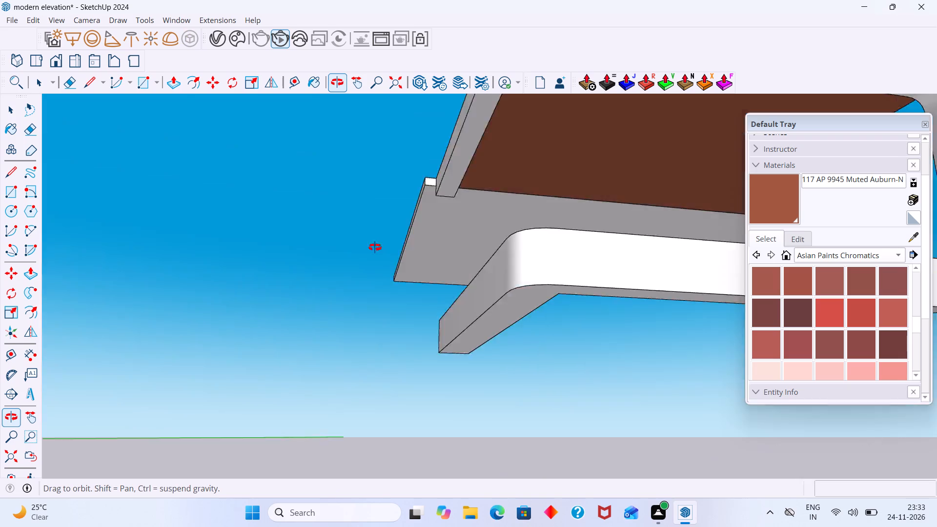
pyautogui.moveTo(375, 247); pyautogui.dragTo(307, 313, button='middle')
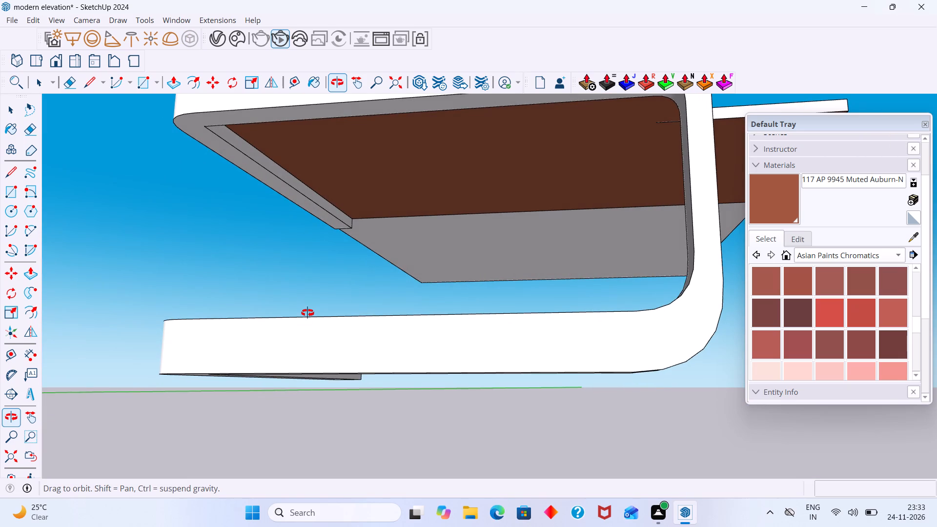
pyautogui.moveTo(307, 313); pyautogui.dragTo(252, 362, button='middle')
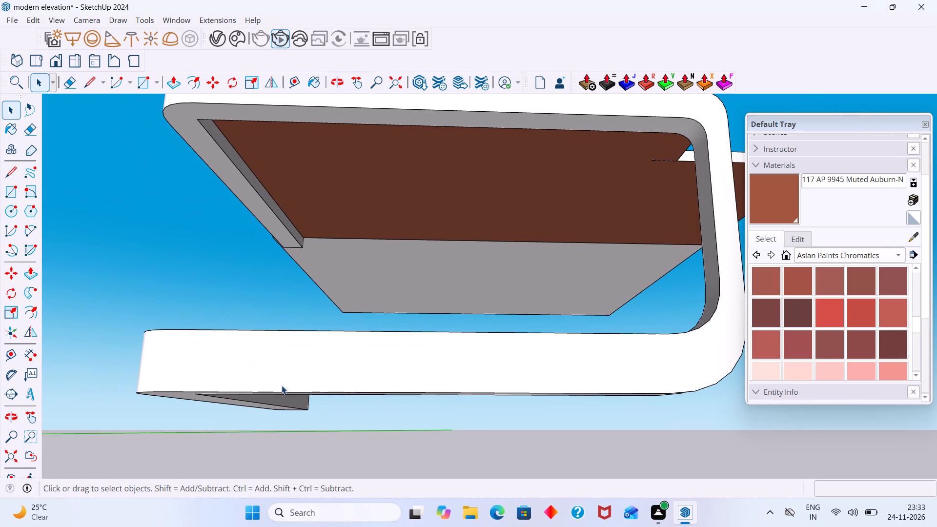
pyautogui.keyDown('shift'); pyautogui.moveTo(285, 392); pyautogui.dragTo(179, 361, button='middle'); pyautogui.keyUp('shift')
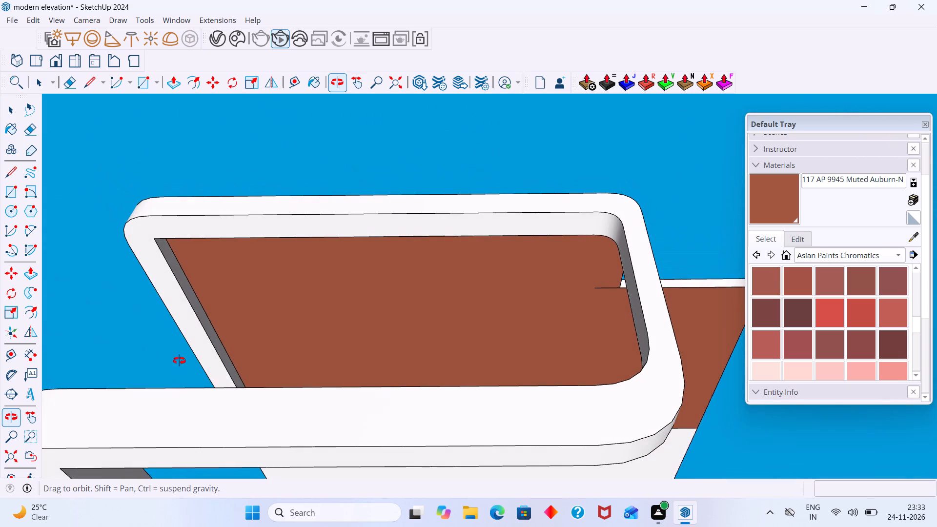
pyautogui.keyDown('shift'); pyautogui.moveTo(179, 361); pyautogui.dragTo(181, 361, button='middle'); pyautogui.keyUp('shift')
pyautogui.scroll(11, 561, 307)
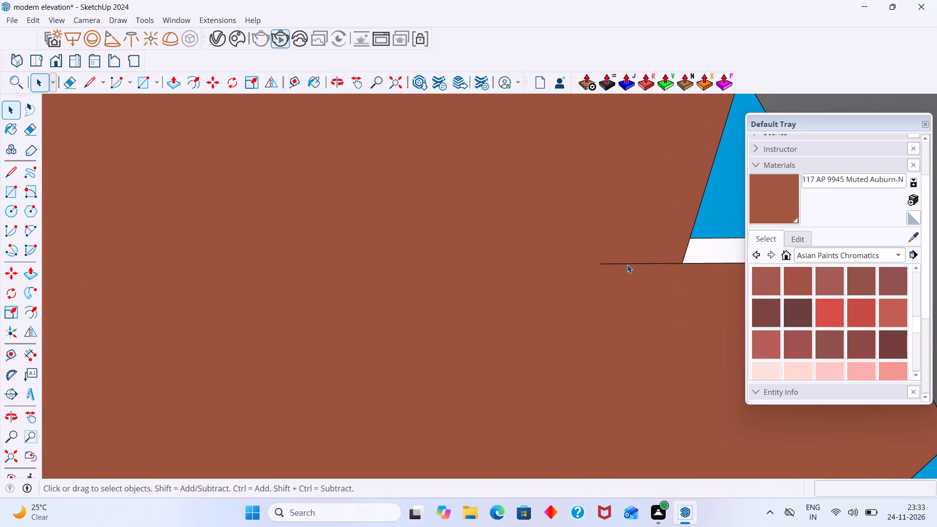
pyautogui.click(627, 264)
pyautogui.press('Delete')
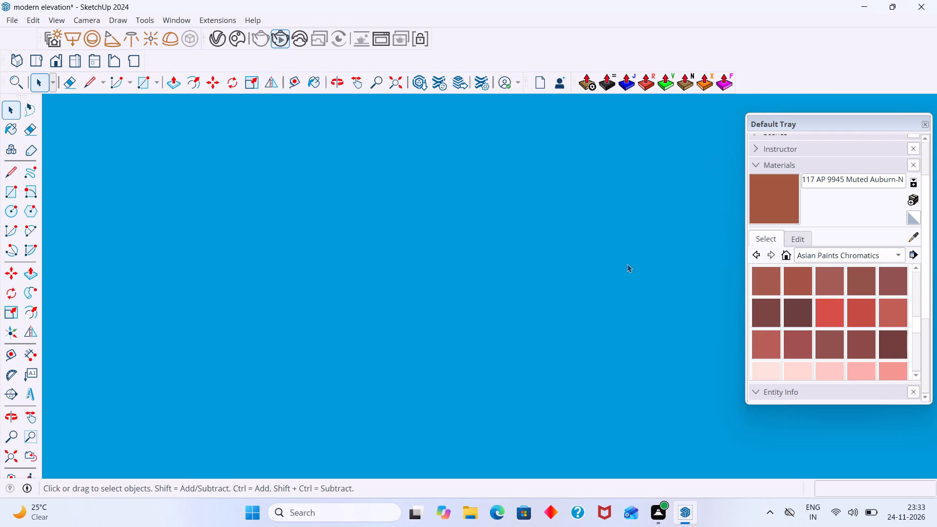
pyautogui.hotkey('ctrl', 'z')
# Open the balcony group, erase the short stray edge on its brown ceiling face, and leave the group's editing.
pyautogui.doubleClick(636, 275)
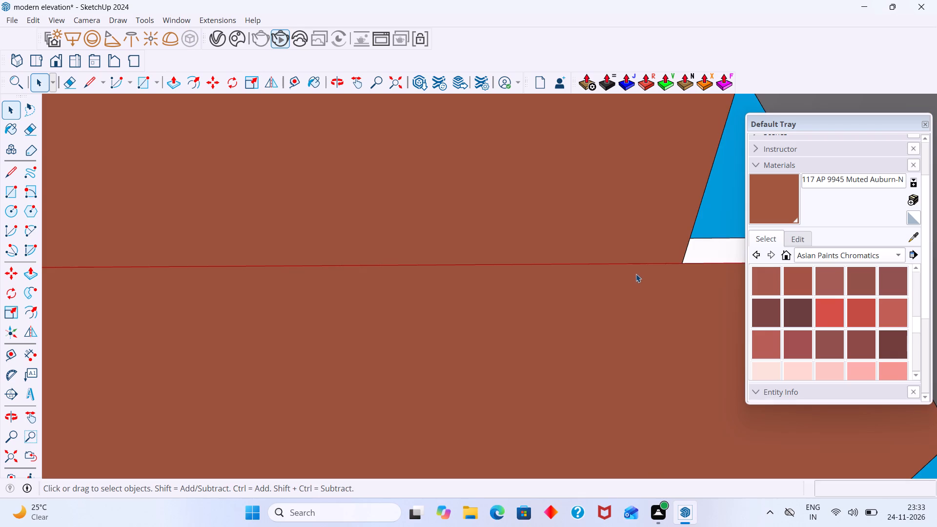
pyautogui.click(632, 279)
pyautogui.moveTo(637, 270); pyautogui.dragTo(638, 244, button='middle')
pyautogui.scroll(-1, 645, 262)
pyautogui.scroll(2, 643, 264)
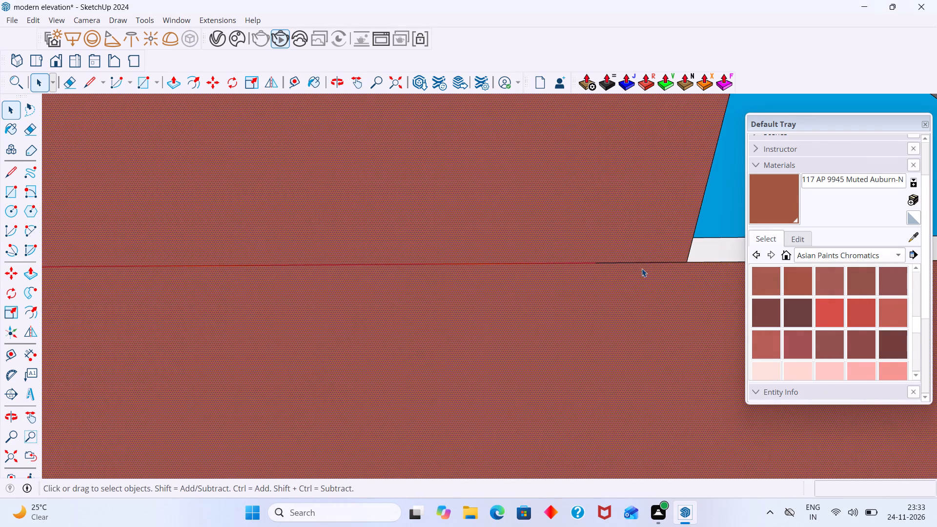
pyautogui.moveTo(638, 279); pyautogui.dragTo(631, 185, button='middle')
pyautogui.press('e')
pyautogui.moveTo(635, 220); pyautogui.dragTo(642, 272)
pyautogui.press('space')
pyautogui.scroll(-16, 598, 270)
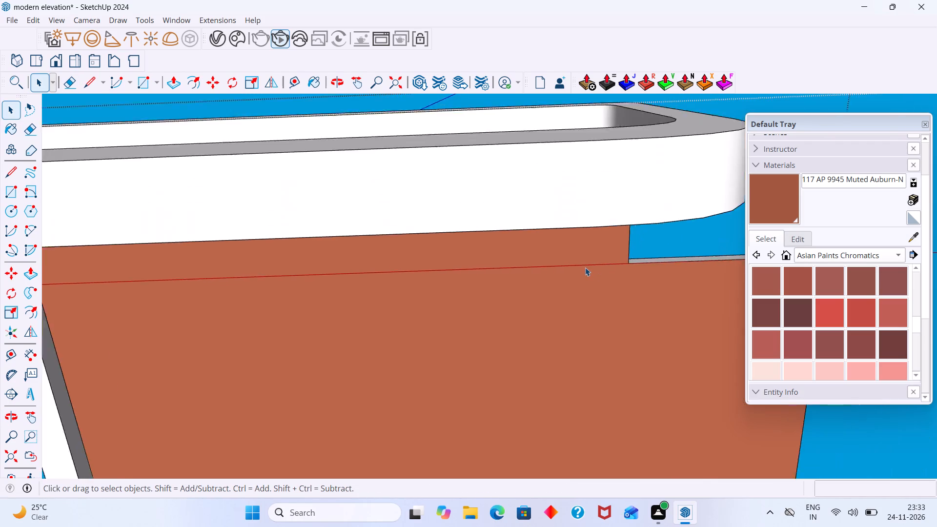
pyautogui.scroll(-6, 585, 267)
pyautogui.moveTo(577, 275); pyautogui.dragTo(562, 526, button='middle')
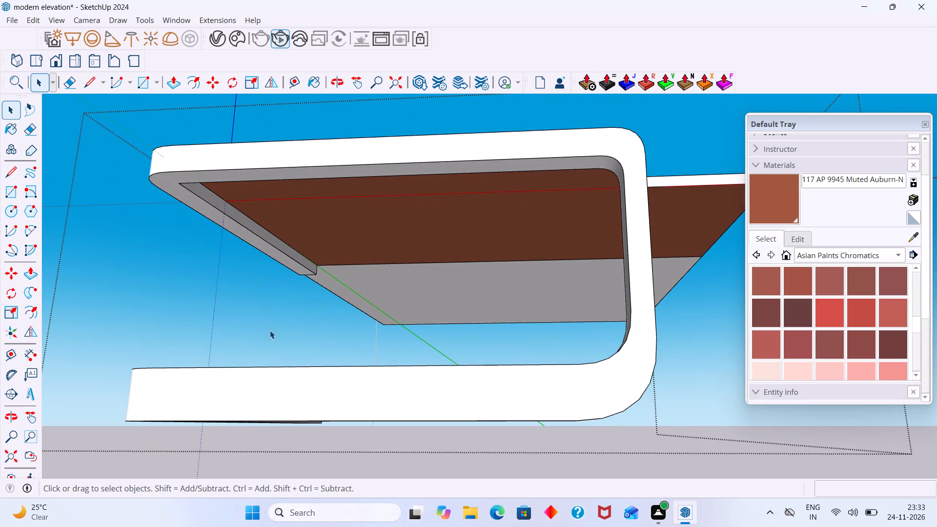
pyautogui.click(258, 323)
# Examine the isolated balcony's ceiling from below, ending close up at the frame's rounded outer corner.
pyautogui.scroll(-7, 331, 288)
pyautogui.click(615, 286)
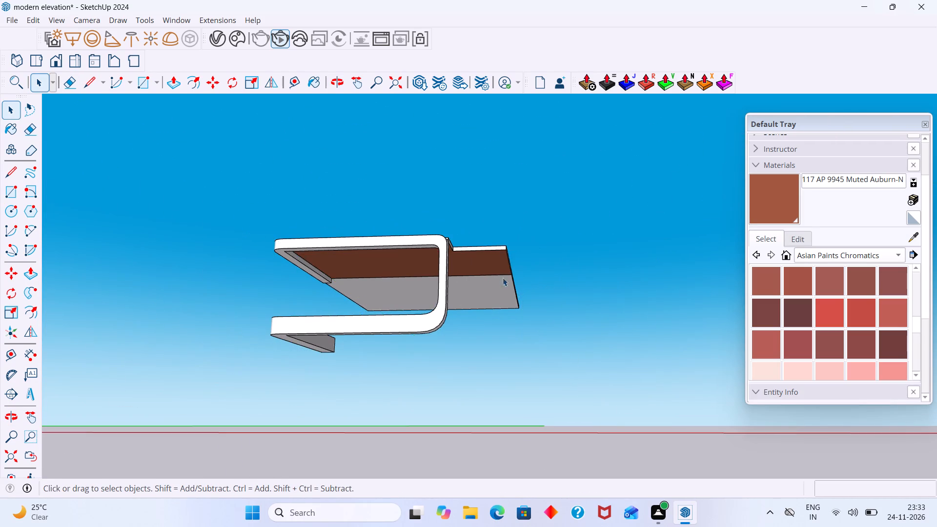
pyautogui.scroll(6, 339, 297)
pyautogui.moveTo(313, 250); pyautogui.dragTo(332, 202, button='middle')
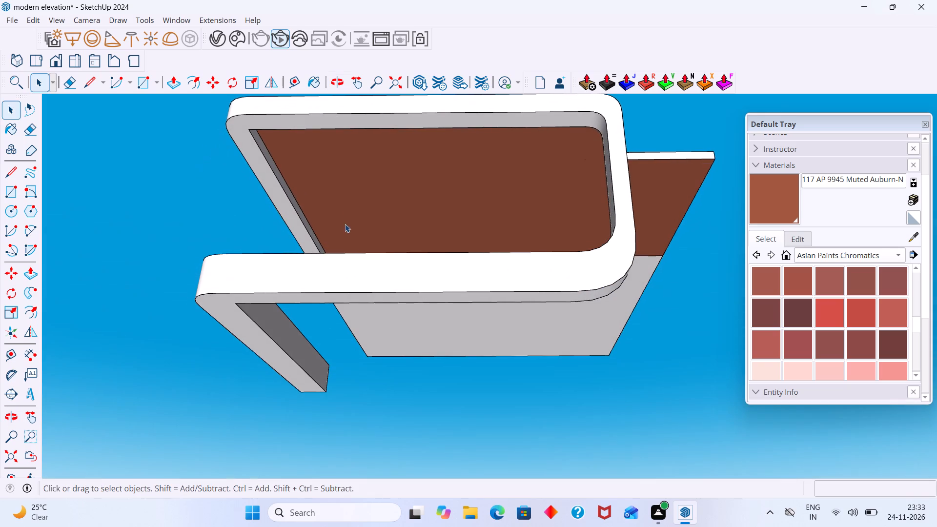
pyautogui.keyDown('shift'); pyautogui.moveTo(346, 245); pyautogui.dragTo(345, 232, button='middle'); pyautogui.keyUp('shift')
pyautogui.scroll(1, 346, 239)
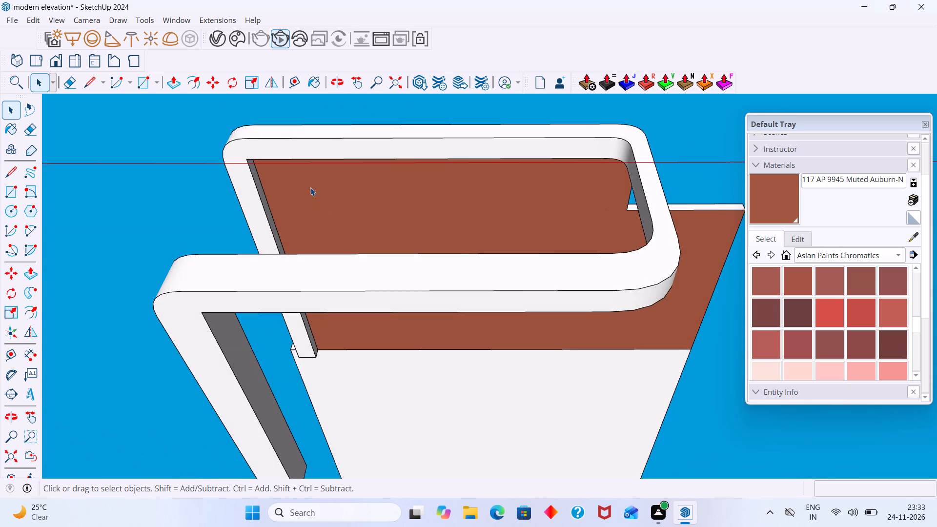
pyautogui.scroll(7, 307, 182)
pyautogui.moveTo(254, 161); pyautogui.dragTo(254, 145, button='middle')
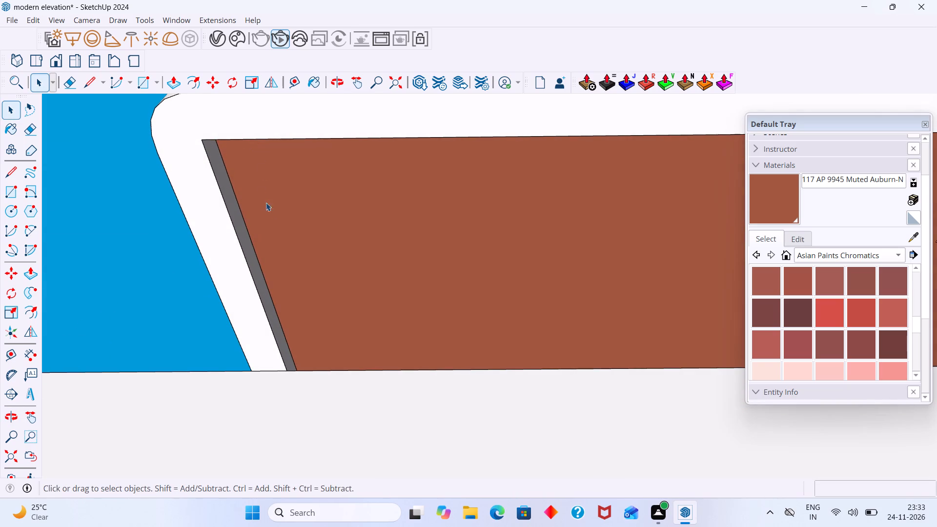
pyautogui.keyDown('shift'); pyautogui.moveTo(276, 216); pyautogui.dragTo(277, 248, button='middle'); pyautogui.keyUp('shift')
pyautogui.scroll(4, 266, 294)
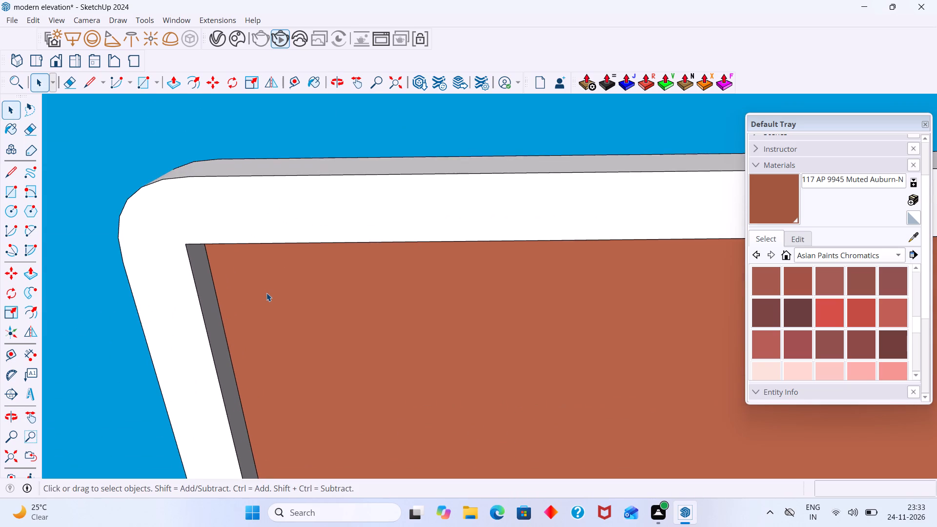
pyautogui.scroll(1, 266, 293)
pyautogui.scroll(-3, 275, 291)
pyautogui.moveTo(304, 304); pyautogui.dragTo(319, 335, button='middle')
pyautogui.scroll(1, 300, 281)
pyautogui.scroll(-2, 289, 282)
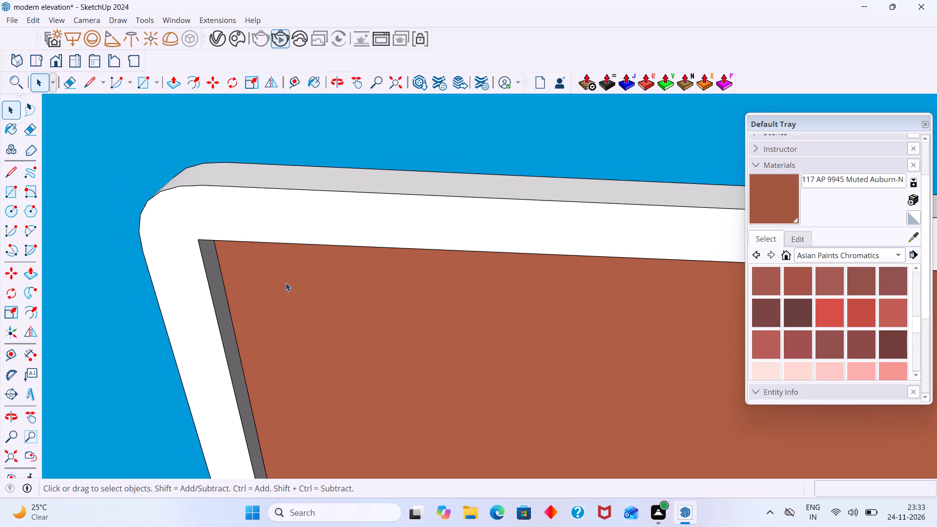
pyautogui.moveTo(244, 280); pyautogui.dragTo(214, 280, button='middle')
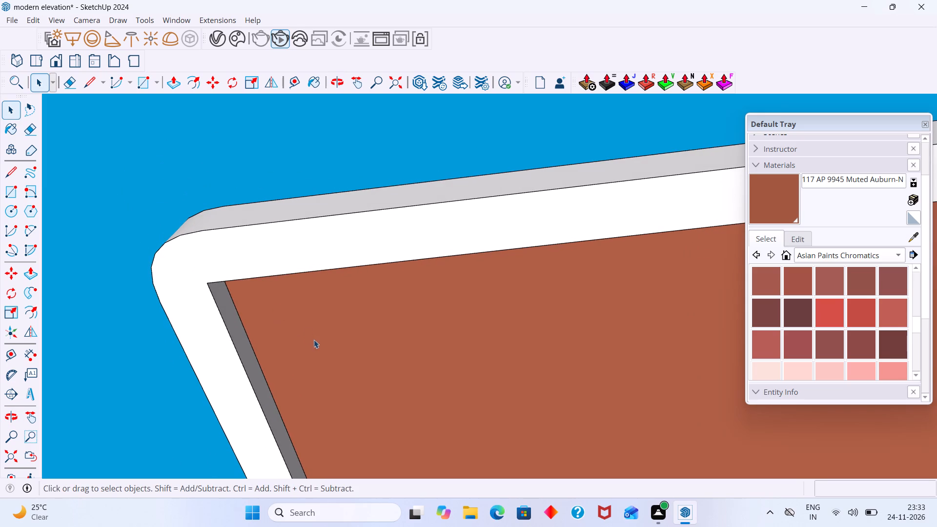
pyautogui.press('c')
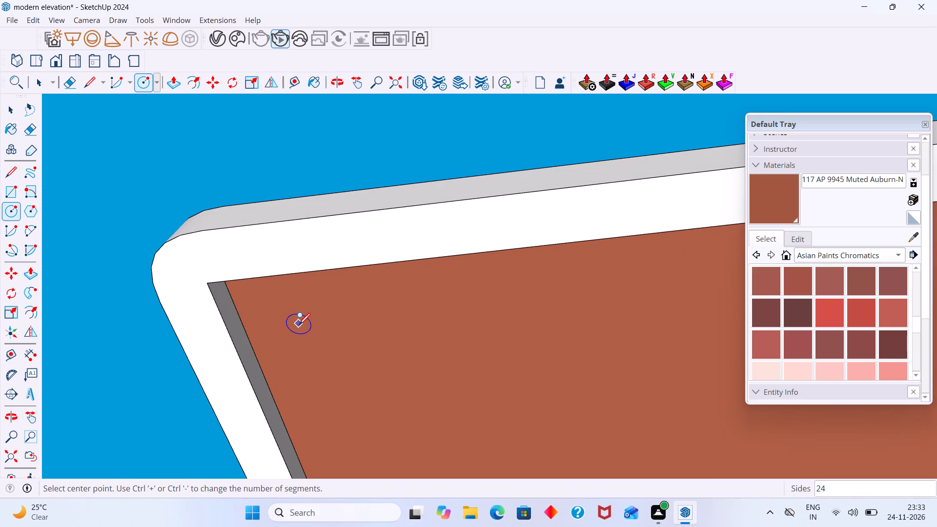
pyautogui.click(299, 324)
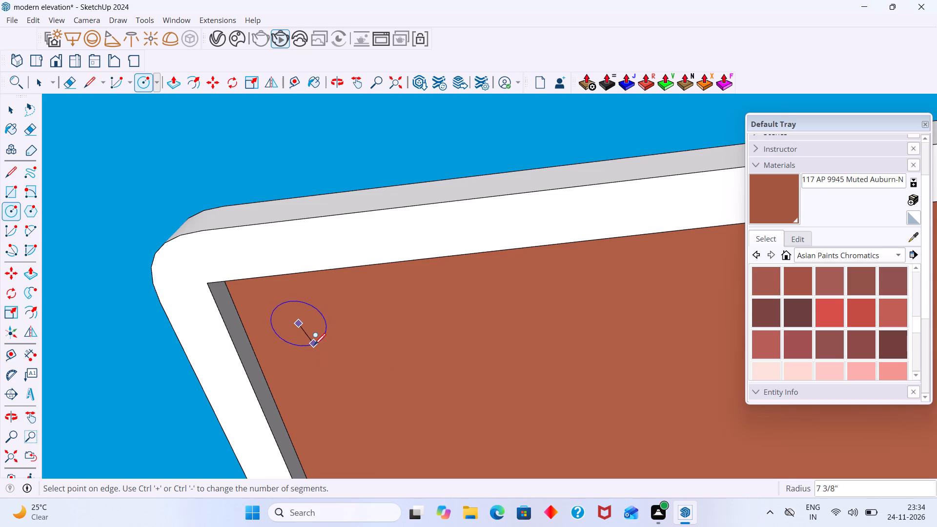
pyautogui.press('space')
# Open the balcony group and draw a circle of 6" radius on the brown ceiling near the frame's outer corner.
pyautogui.tripleClick(325, 338)
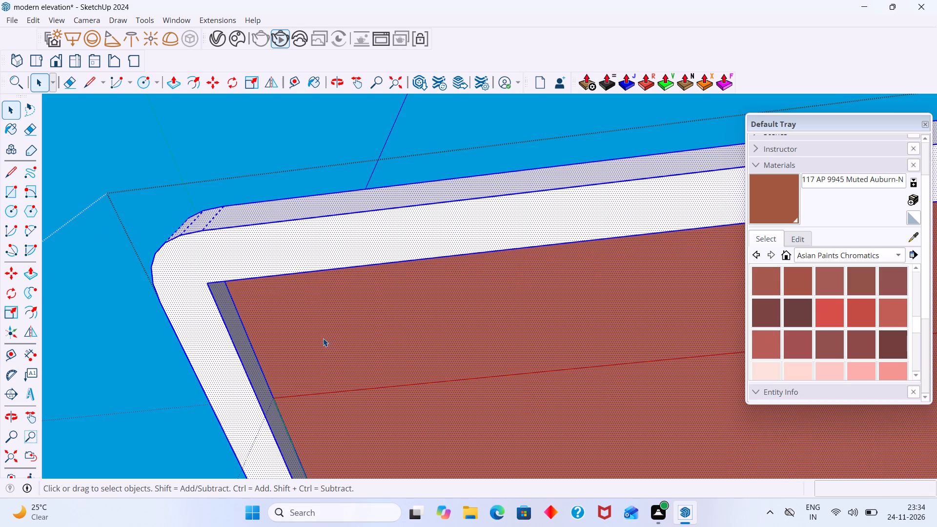
pyautogui.press('c')
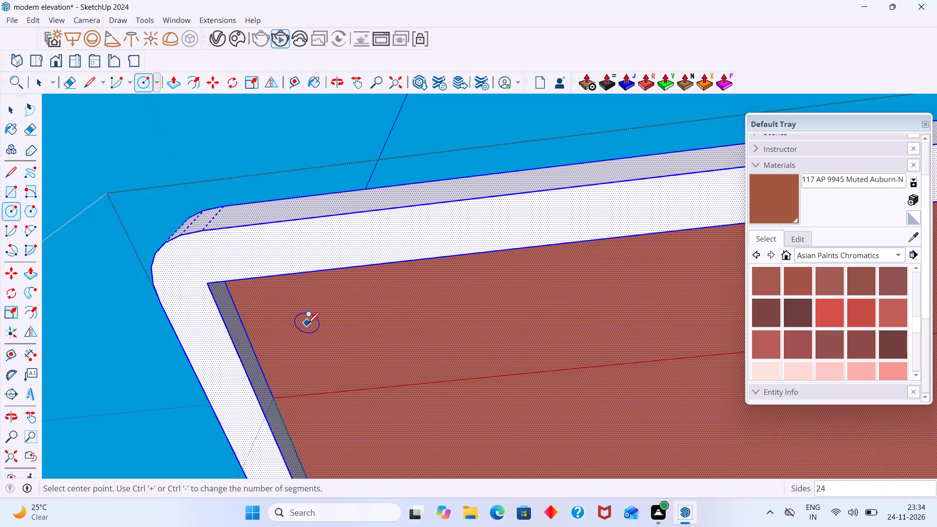
pyautogui.click(307, 324)
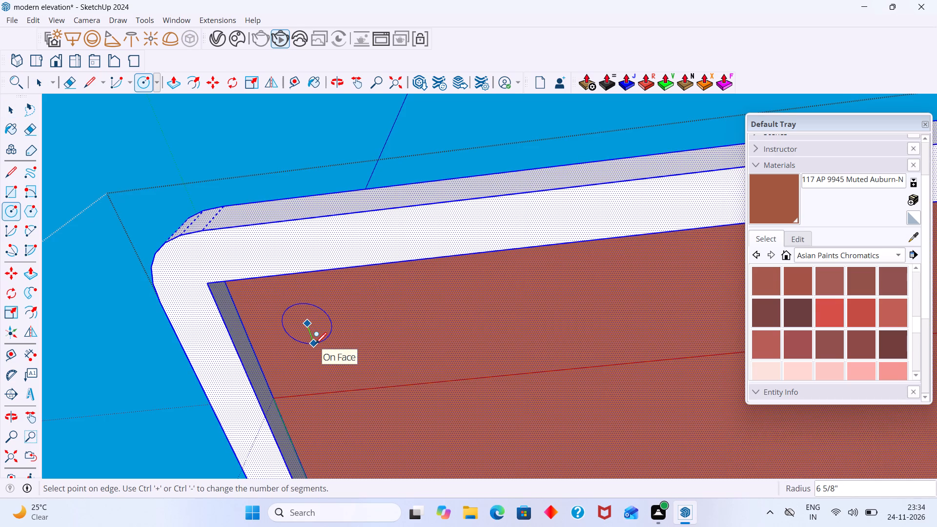
pyautogui.press('6')
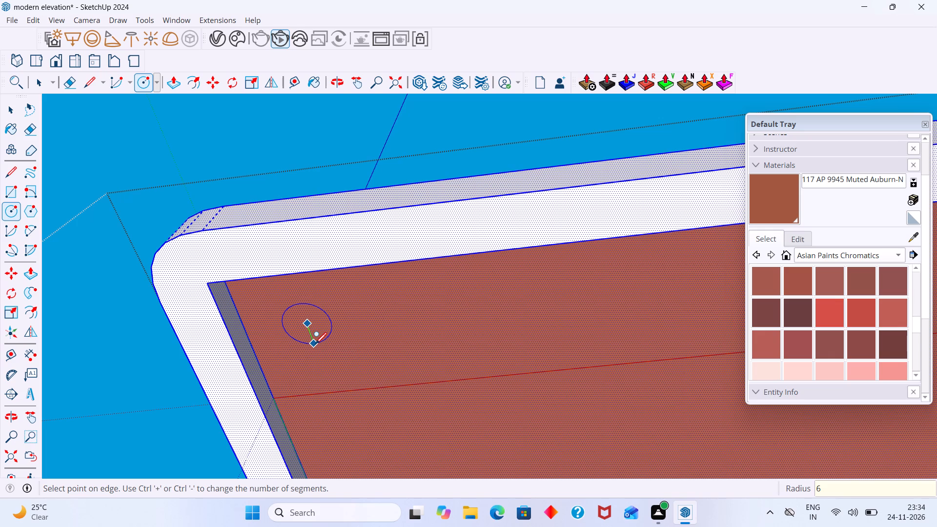
pyautogui.hotkey('shift', '"')
pyautogui.press('Return')
pyautogui.press('space')
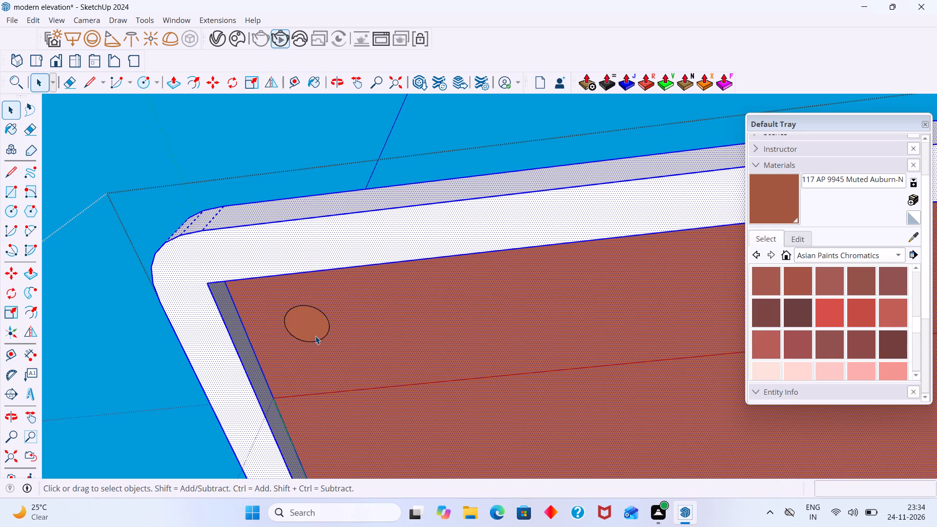
# Turn the circle face and its edge on the brown balcony ceiling into a component with the default settings.
pyautogui.scroll(4, 314, 323)
pyautogui.scroll(-2, 314, 322)
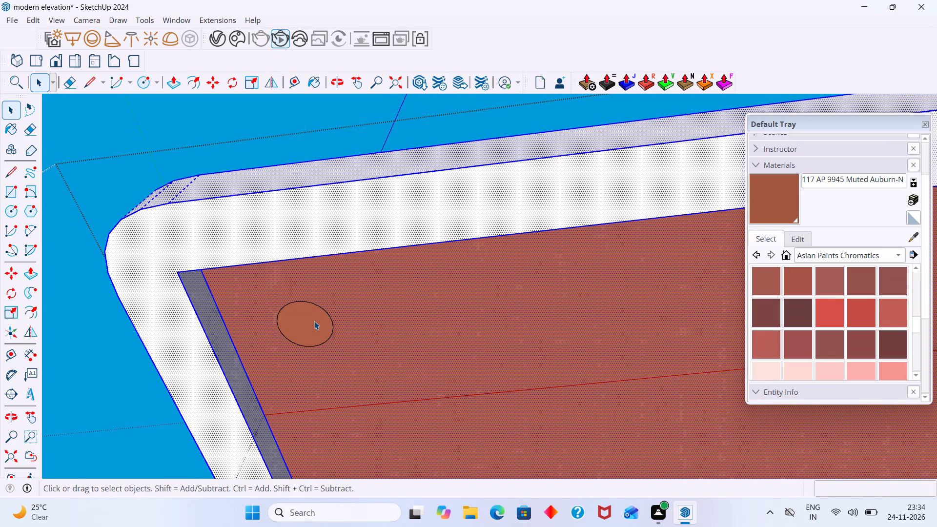
pyautogui.scroll(5, 313, 318)
pyautogui.doubleClick(306, 321)
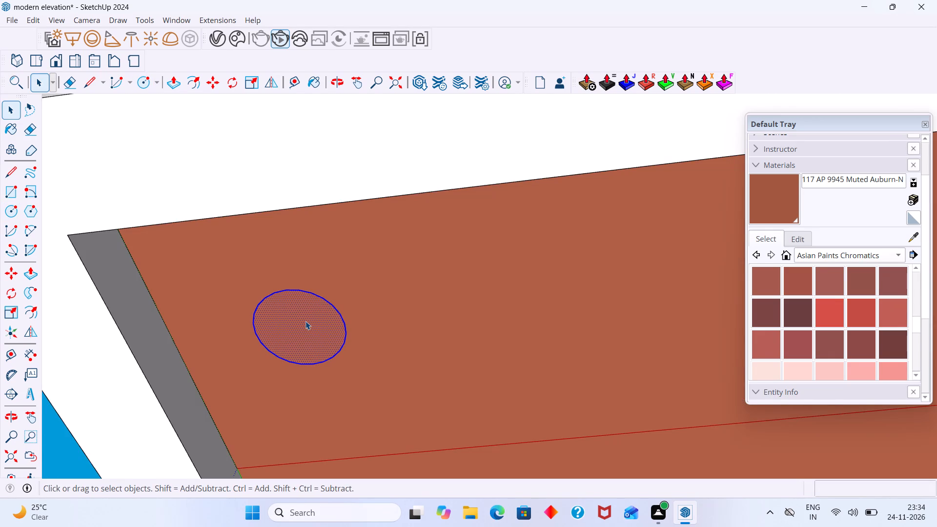
pyautogui.scroll(-1, 306, 321)
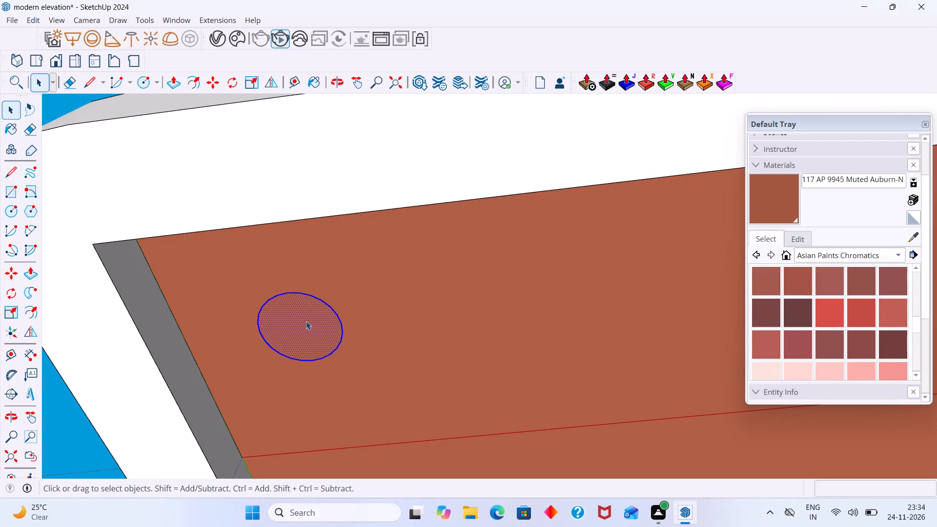
pyautogui.scroll(-2, 306, 320)
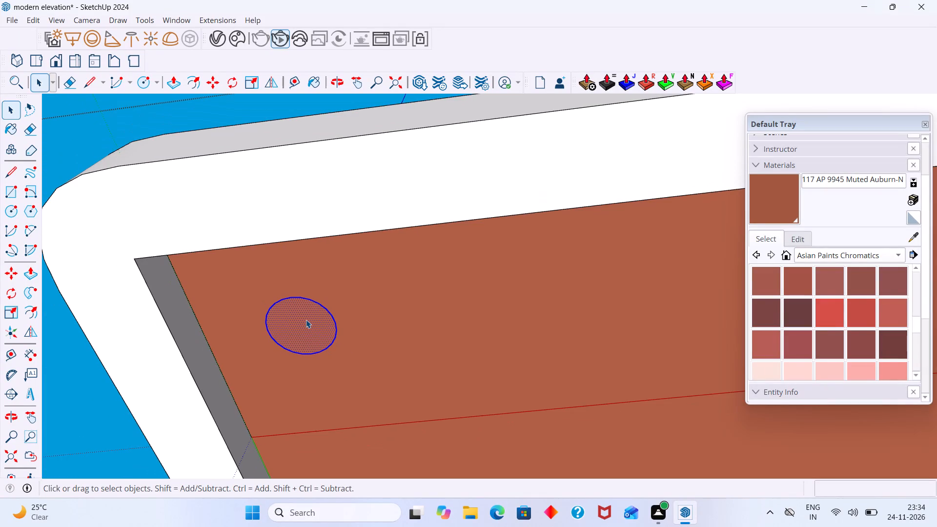
pyautogui.click(306, 318)
pyautogui.doubleClick(306, 318)
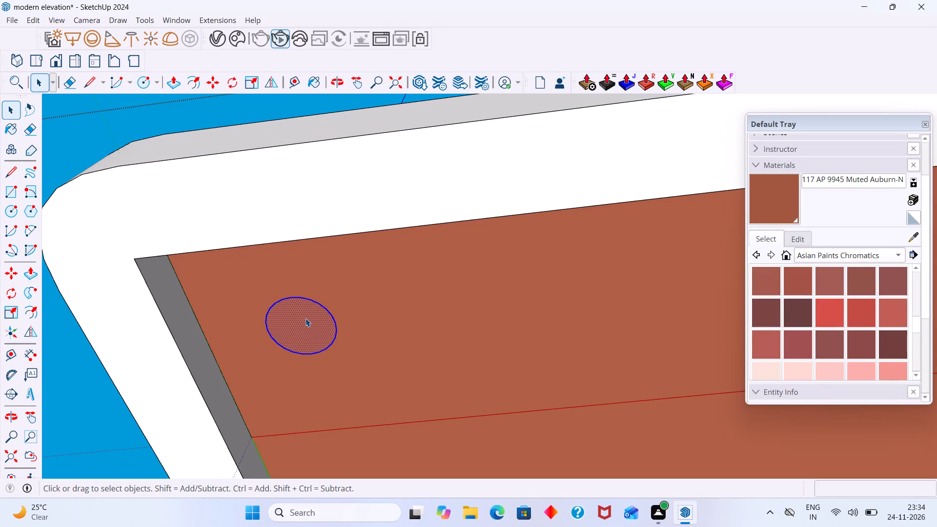
pyautogui.rightClick(306, 318)
pyautogui.click(358, 101)
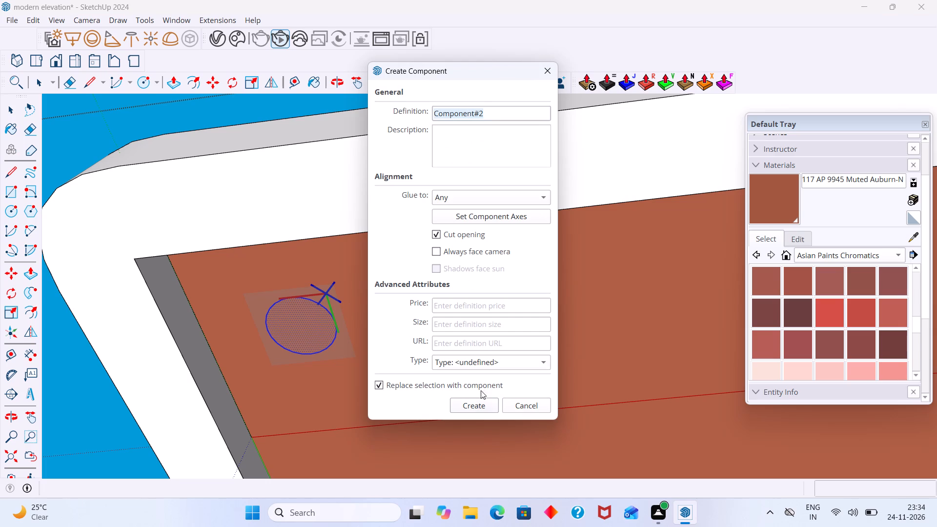
pyautogui.click(480, 405)
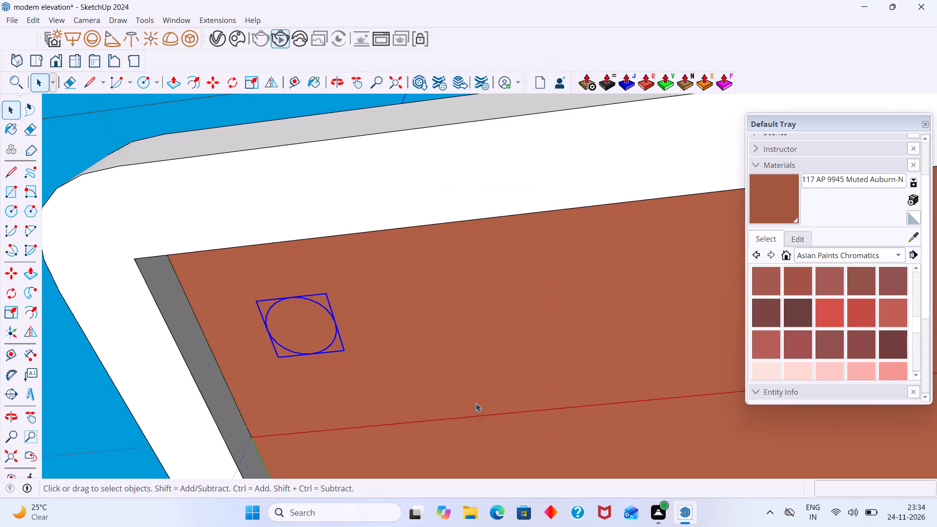
# Open the circle component and offset its outline inward by 2" to form a ring.
pyautogui.scroll(1, 300, 316)
pyautogui.doubleClick(300, 316)
pyautogui.click(299, 323)
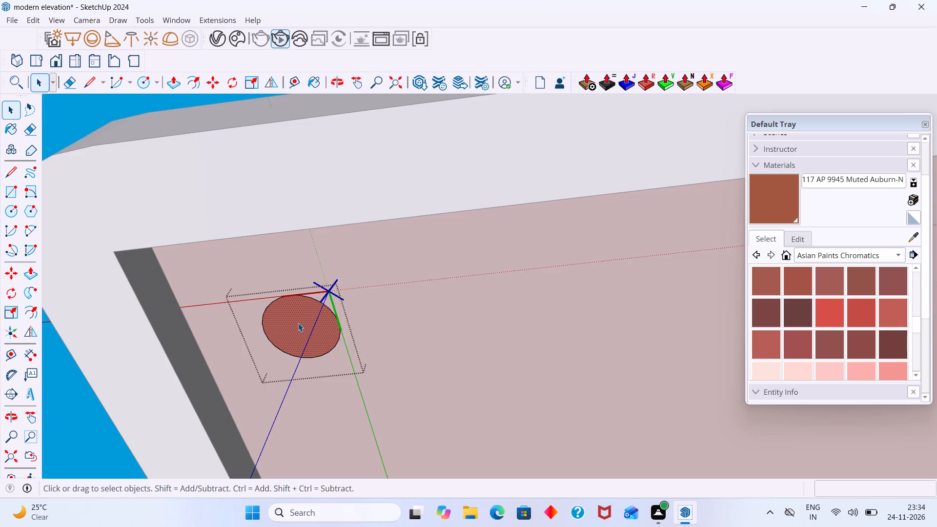
pyautogui.press('f')
pyautogui.click(275, 318)
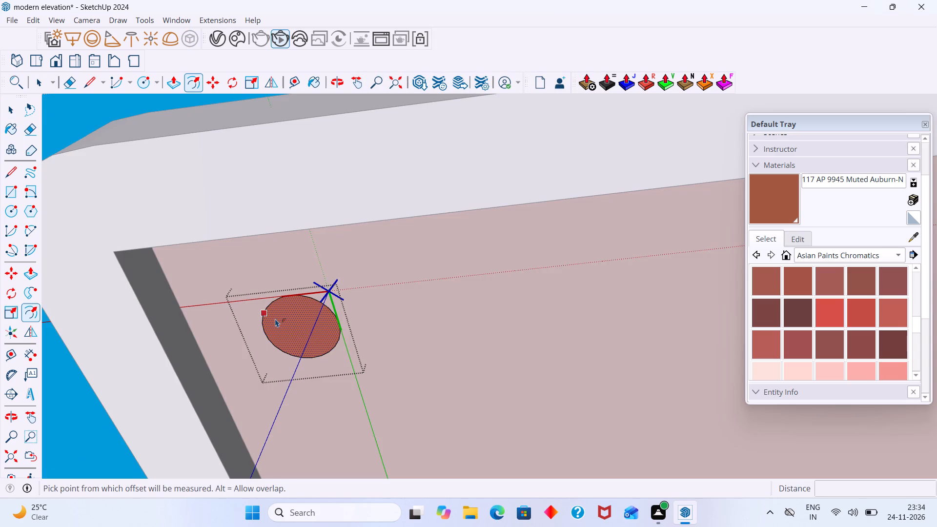
pyautogui.scroll(4, 273, 318)
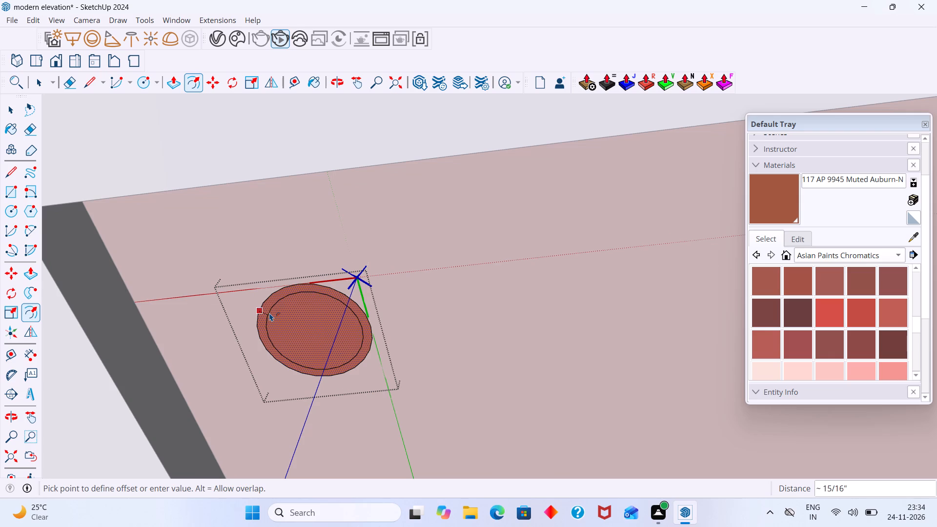
pyautogui.write("2'")
pyautogui.press('Return')
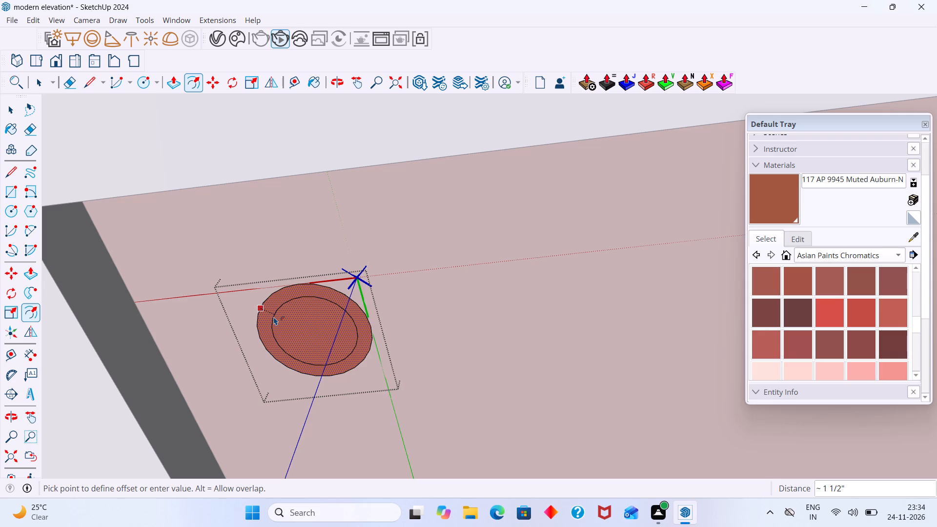
pyautogui.scroll(2, 274, 317)
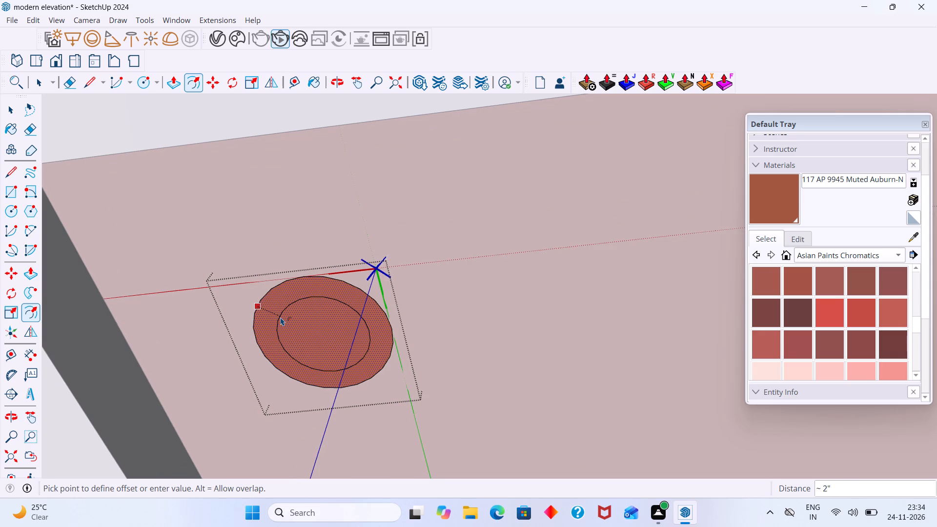
pyautogui.press('2')
pyautogui.hotkey('shift', '"')
pyautogui.press('Return')
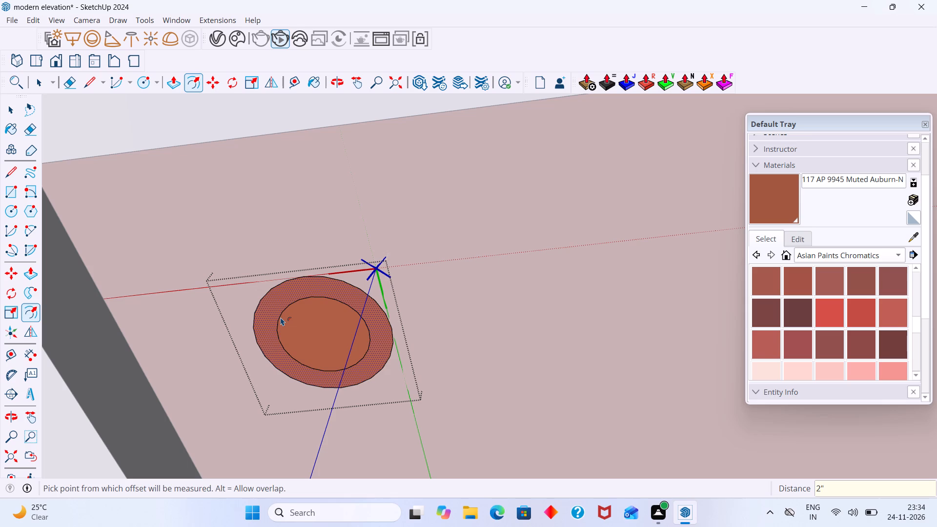
pyautogui.press('space')
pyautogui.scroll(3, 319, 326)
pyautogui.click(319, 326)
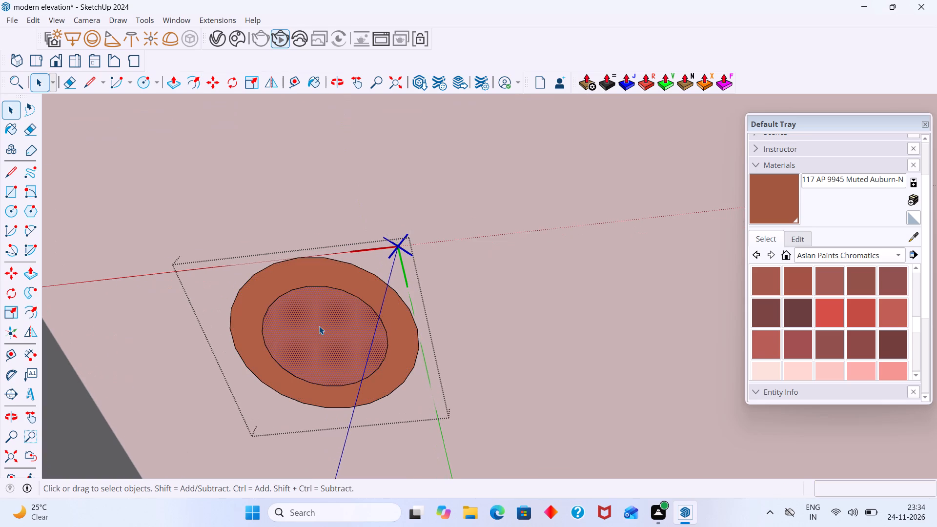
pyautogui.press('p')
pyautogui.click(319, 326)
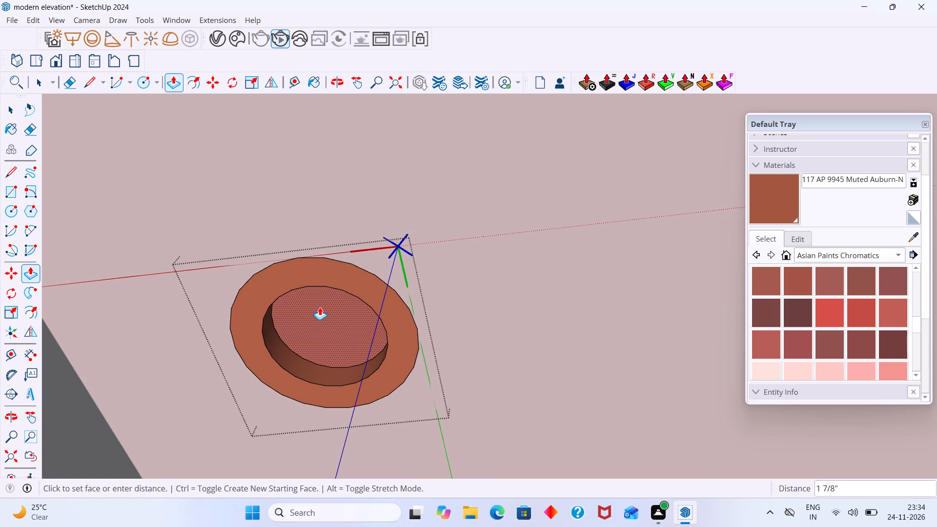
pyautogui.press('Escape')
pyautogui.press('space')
# Leave the component's editing and copy it about 15' 11" along the red axis, dividing the distance into 3 equal intervals.
pyautogui.scroll(-17, 323, 307)
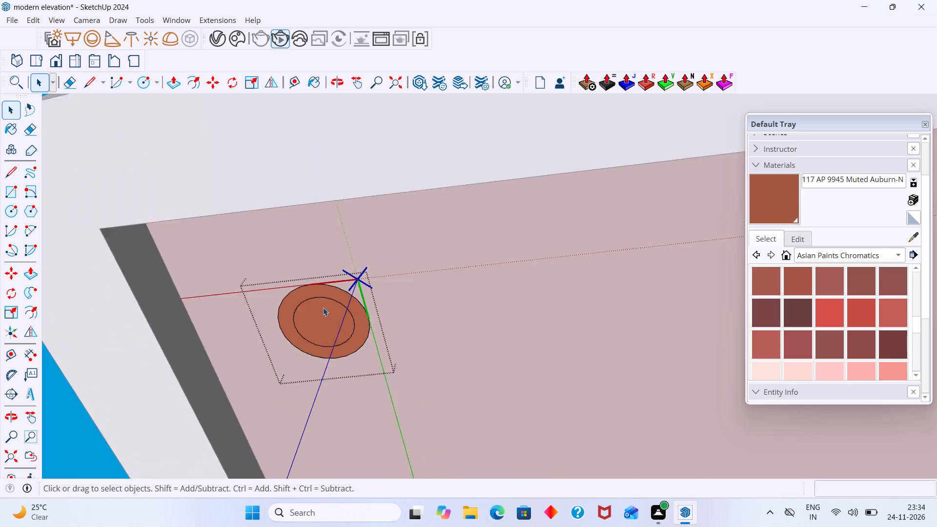
pyautogui.scroll(-10, 323, 307)
pyautogui.click(150, 402)
pyautogui.scroll(5, 314, 323)
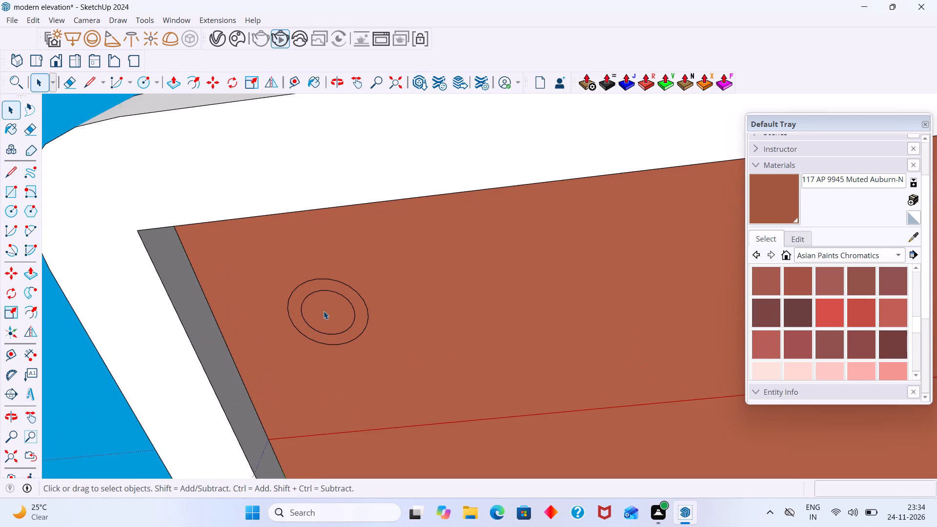
pyautogui.click(337, 294)
pyautogui.press('m')
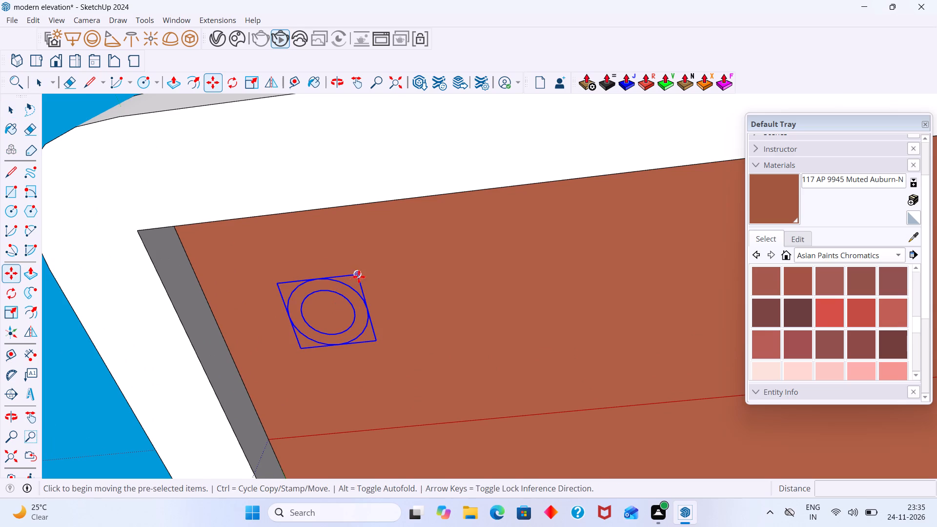
pyautogui.click(360, 272)
pyautogui.scroll(-8, 491, 270)
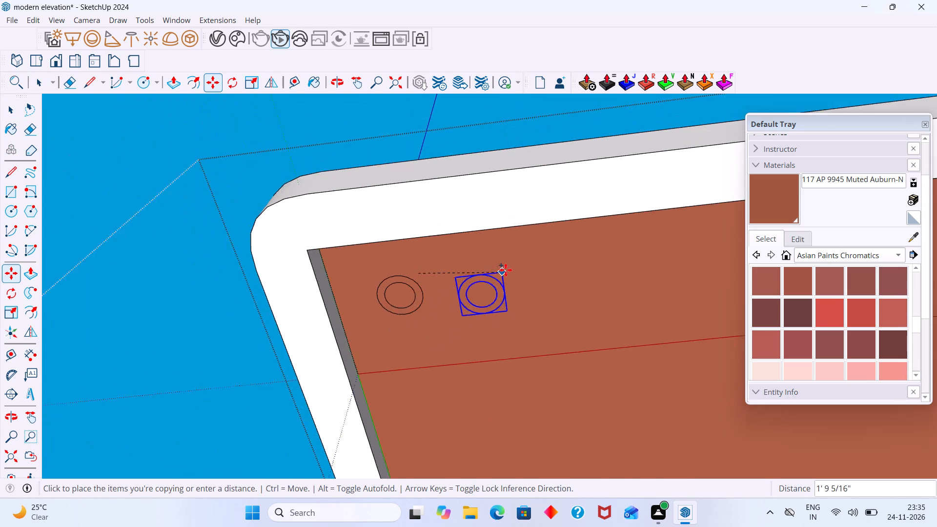
pyautogui.scroll(-6, 506, 270)
pyautogui.moveTo(564, 273); pyautogui.dragTo(264, 250, button='middle')
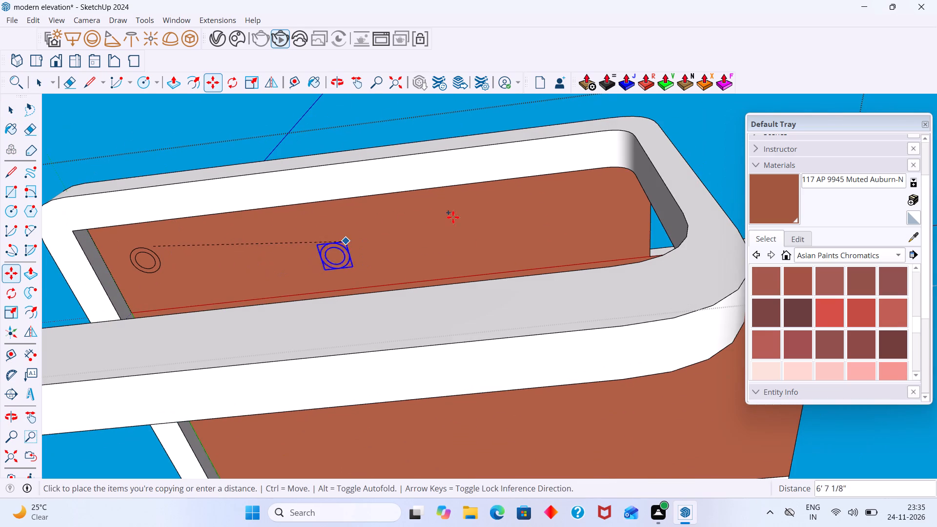
pyautogui.moveTo(588, 192); pyautogui.dragTo(555, 276, button='middle')
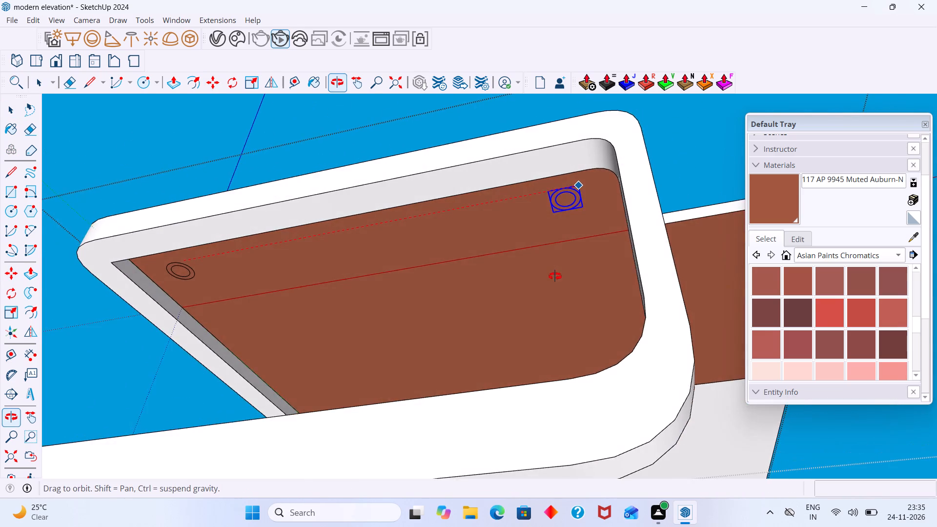
pyautogui.moveTo(555, 276); pyautogui.dragTo(632, 241, button='middle')
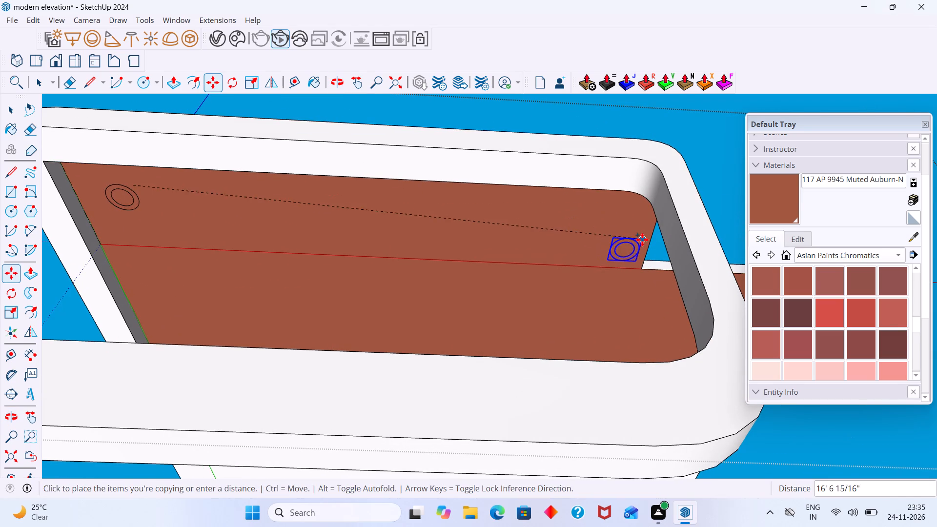
pyautogui.press('Right')
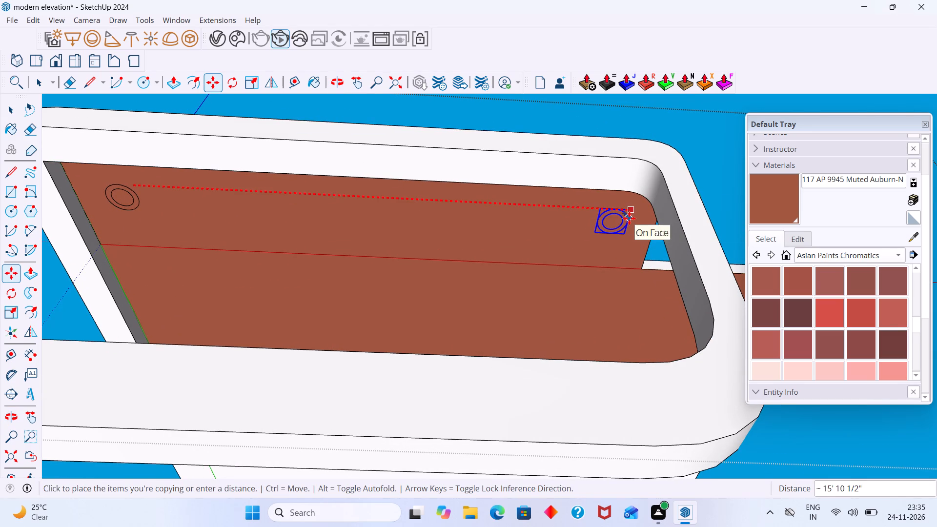
pyautogui.click(630, 218)
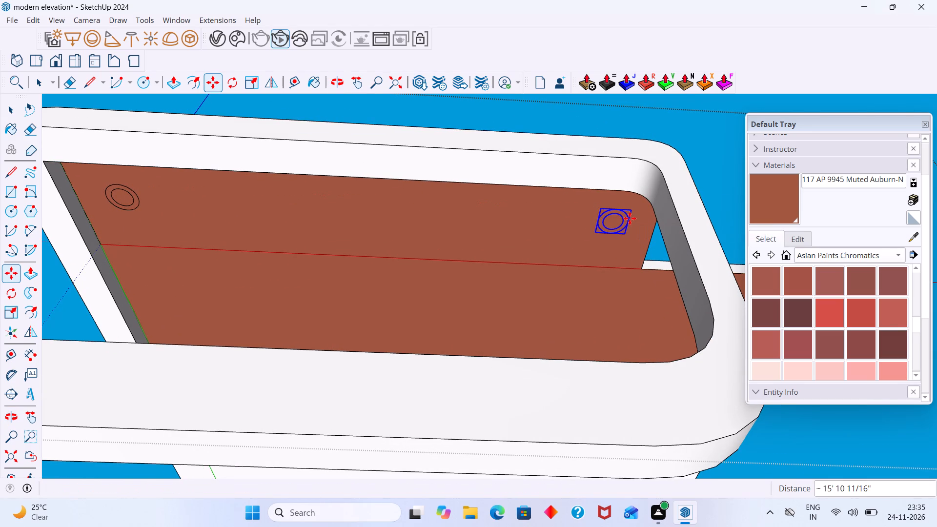
pyautogui.write('/3')
pyautogui.press('Return')
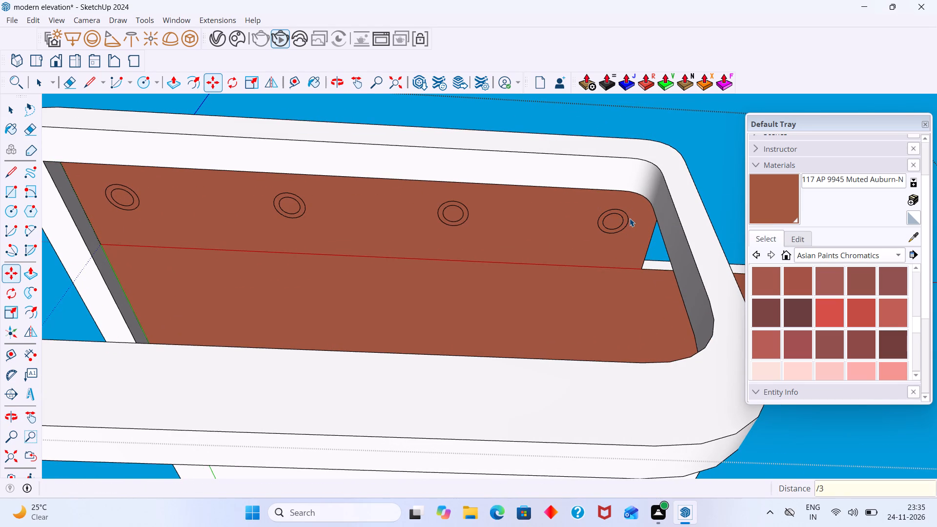
pyautogui.press('space')
# Copy the first ring component along the green axis about 12' 8" to the far edge of the brown ceiling.
pyautogui.scroll(-7, 517, 220)
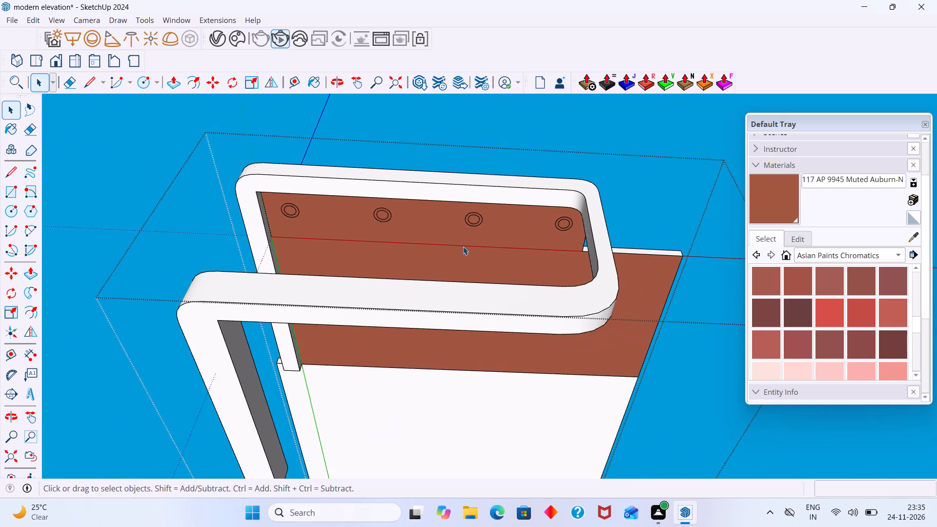
pyautogui.moveTo(448, 261); pyautogui.dragTo(429, 292, button='middle')
pyautogui.scroll(7, 294, 220)
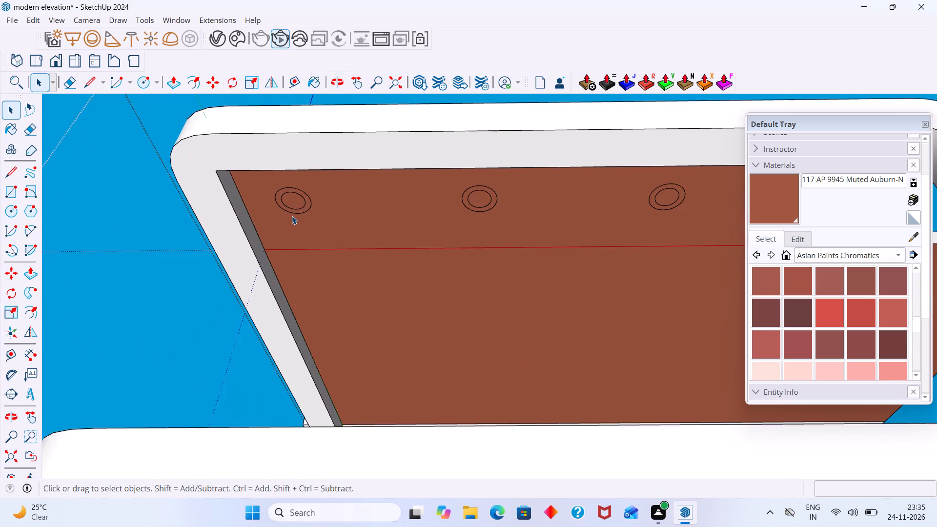
pyautogui.scroll(-1, 292, 216)
pyautogui.scroll(9, 293, 215)
pyautogui.click(294, 210)
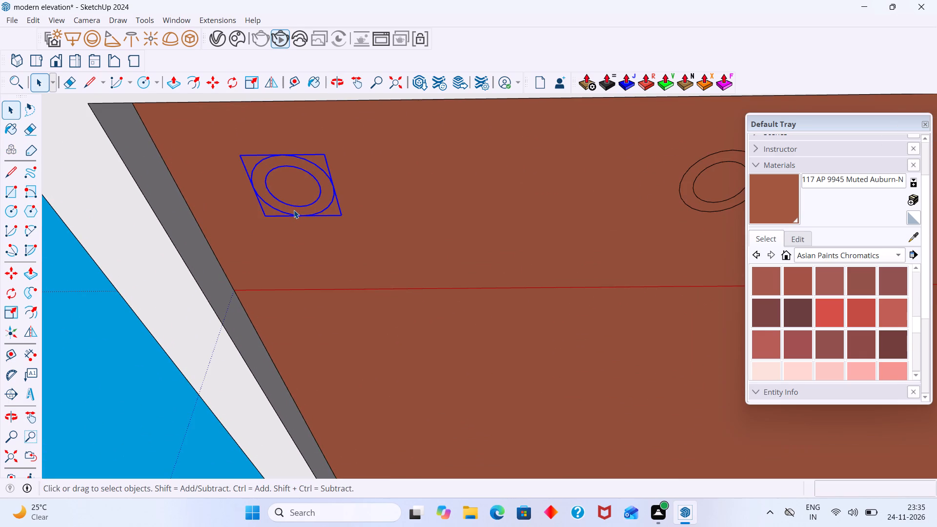
pyautogui.press('m')
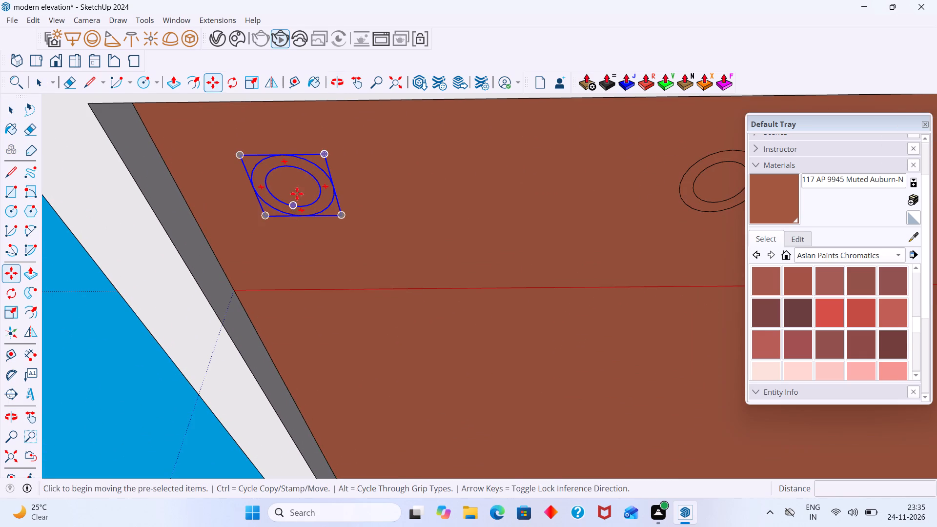
pyautogui.click(292, 186)
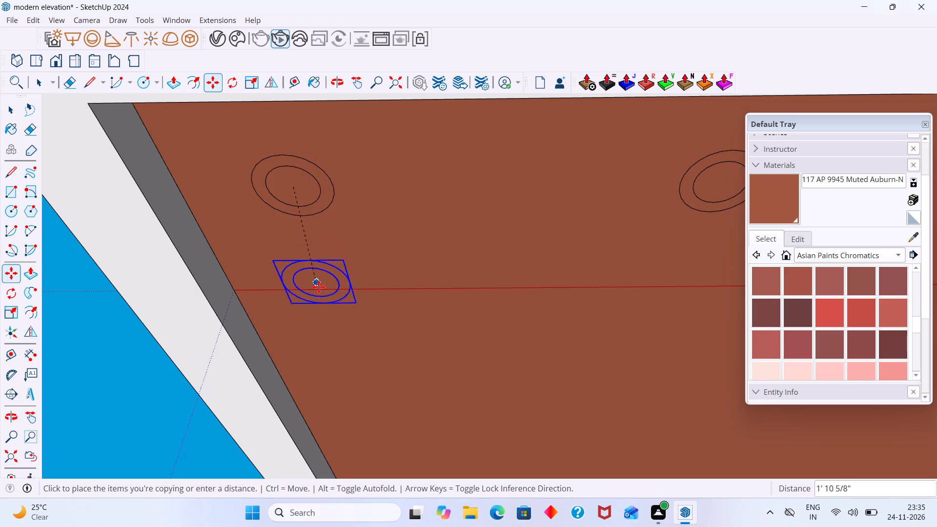
pyautogui.scroll(-9, 326, 316)
pyautogui.moveTo(337, 382); pyautogui.dragTo(321, 236, button='middle')
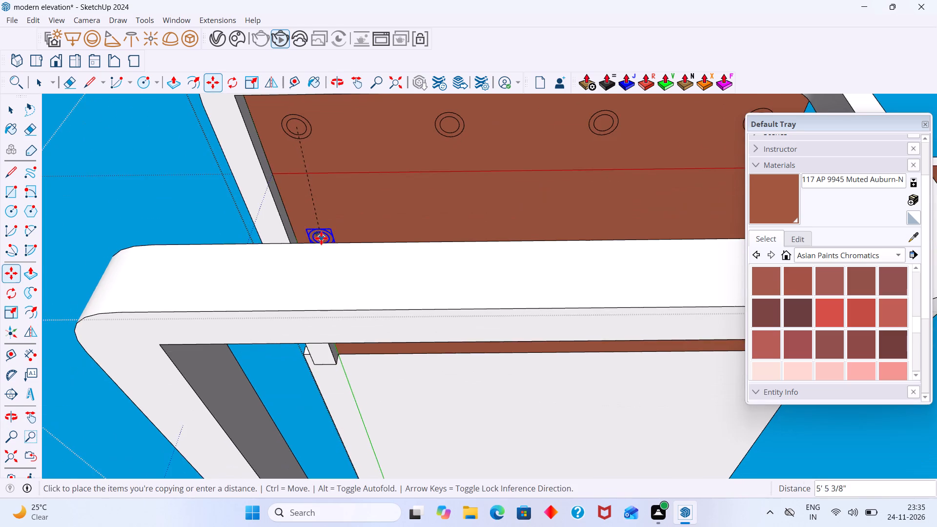
pyautogui.moveTo(328, 246); pyautogui.dragTo(351, 290, button='middle')
pyautogui.press('Left')
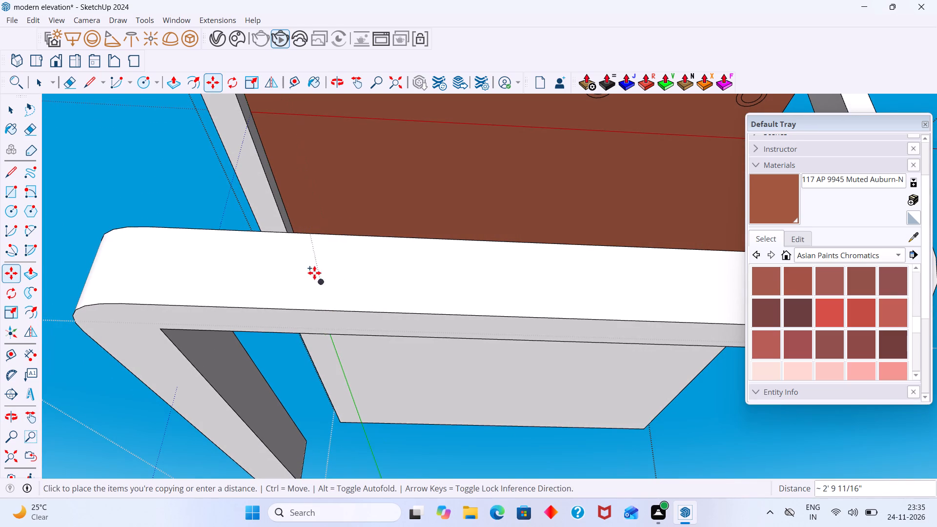
pyautogui.moveTo(303, 225); pyautogui.dragTo(300, 260, button='middle')
pyautogui.scroll(8, 313, 298)
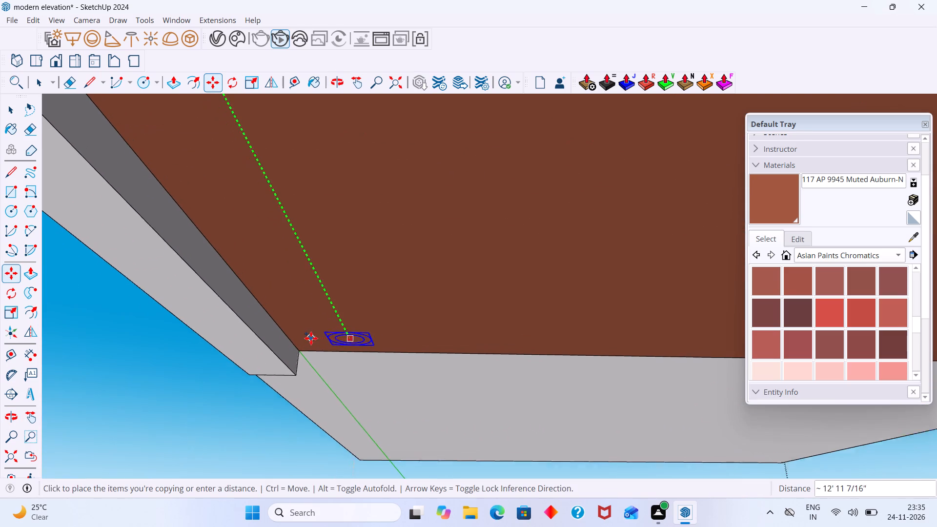
pyautogui.scroll(1, 311, 338)
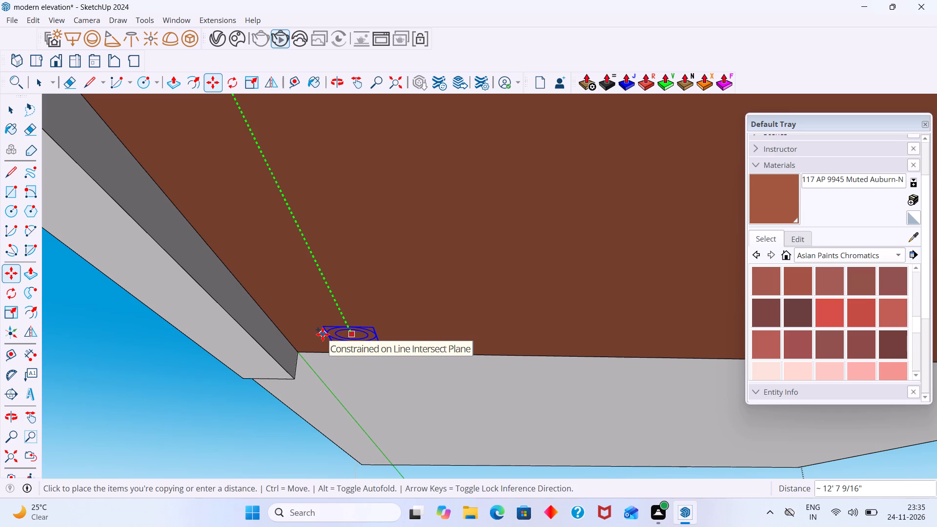
pyautogui.click(323, 334)
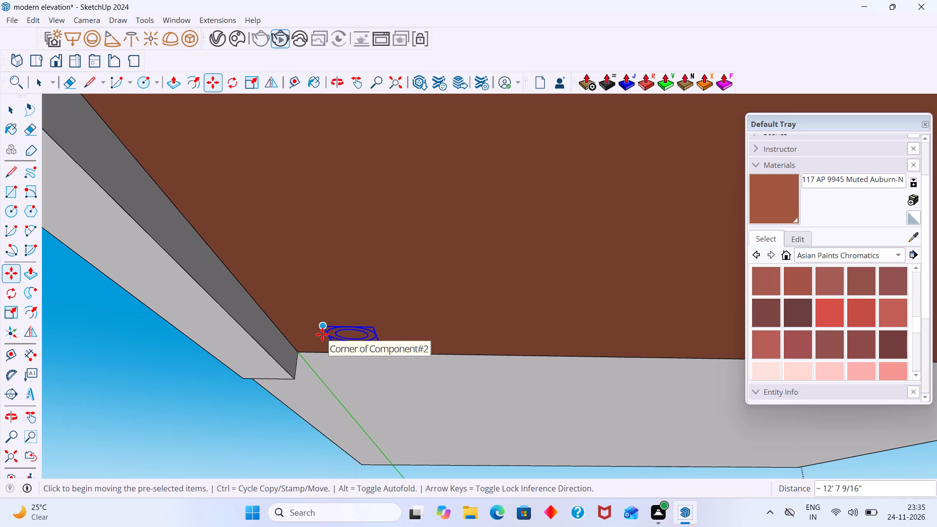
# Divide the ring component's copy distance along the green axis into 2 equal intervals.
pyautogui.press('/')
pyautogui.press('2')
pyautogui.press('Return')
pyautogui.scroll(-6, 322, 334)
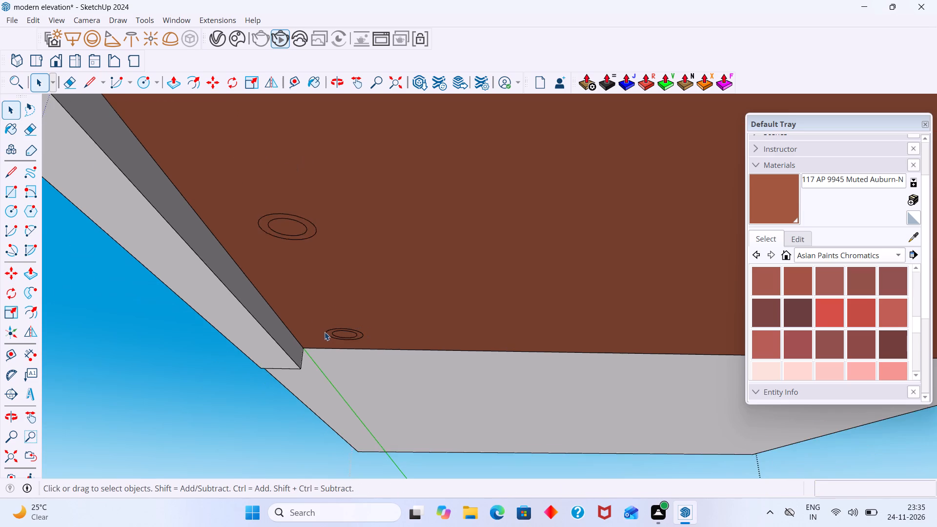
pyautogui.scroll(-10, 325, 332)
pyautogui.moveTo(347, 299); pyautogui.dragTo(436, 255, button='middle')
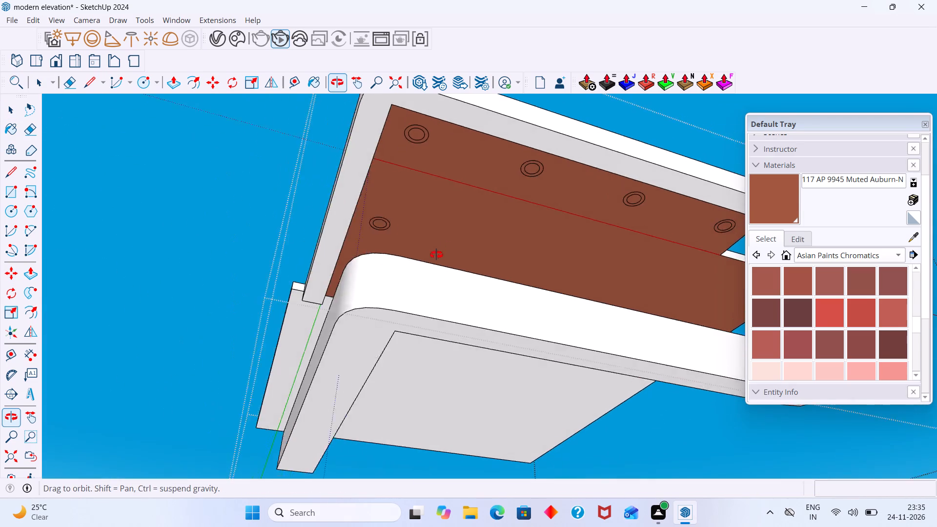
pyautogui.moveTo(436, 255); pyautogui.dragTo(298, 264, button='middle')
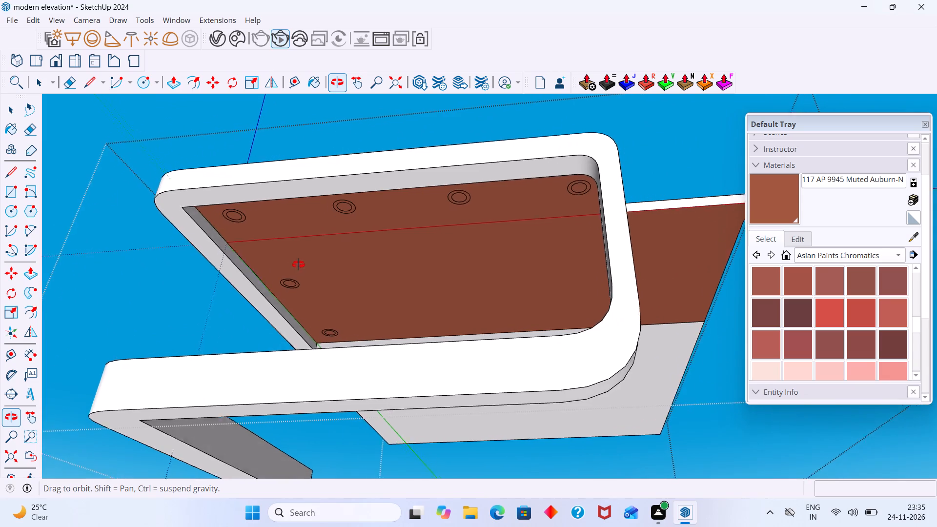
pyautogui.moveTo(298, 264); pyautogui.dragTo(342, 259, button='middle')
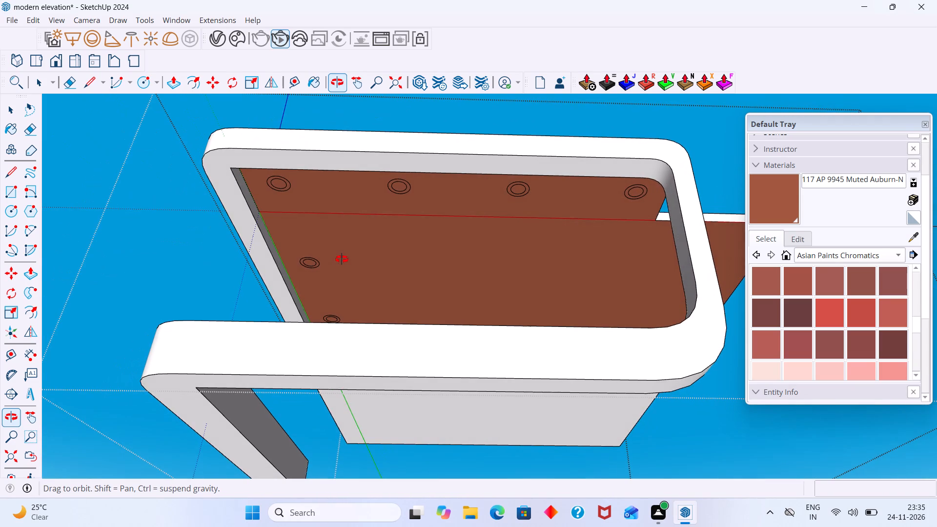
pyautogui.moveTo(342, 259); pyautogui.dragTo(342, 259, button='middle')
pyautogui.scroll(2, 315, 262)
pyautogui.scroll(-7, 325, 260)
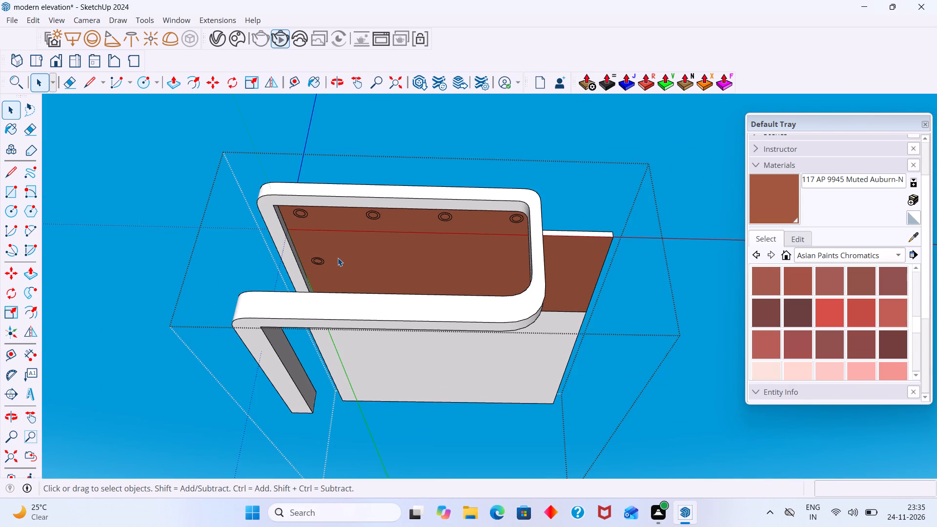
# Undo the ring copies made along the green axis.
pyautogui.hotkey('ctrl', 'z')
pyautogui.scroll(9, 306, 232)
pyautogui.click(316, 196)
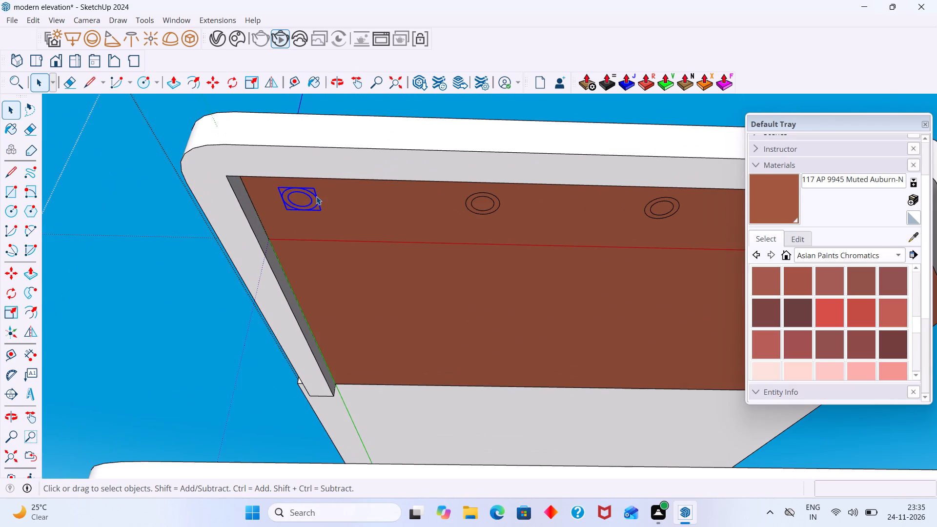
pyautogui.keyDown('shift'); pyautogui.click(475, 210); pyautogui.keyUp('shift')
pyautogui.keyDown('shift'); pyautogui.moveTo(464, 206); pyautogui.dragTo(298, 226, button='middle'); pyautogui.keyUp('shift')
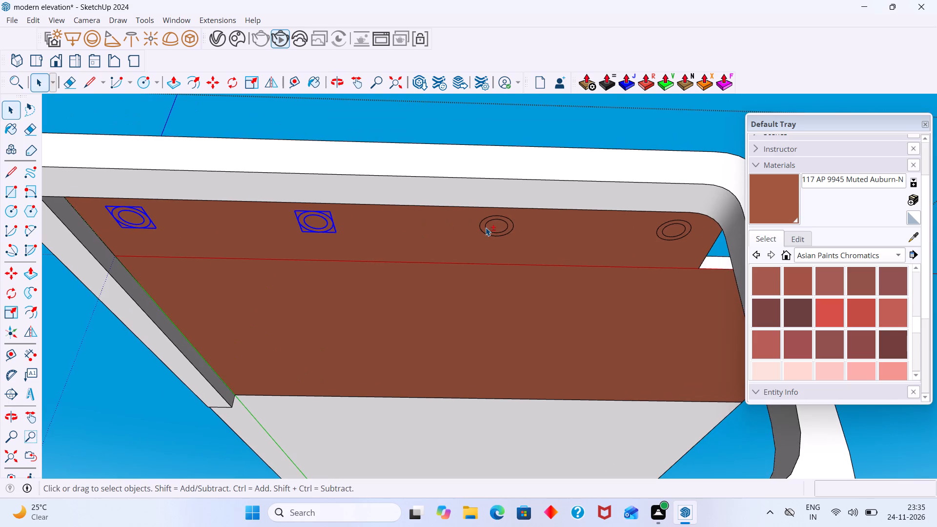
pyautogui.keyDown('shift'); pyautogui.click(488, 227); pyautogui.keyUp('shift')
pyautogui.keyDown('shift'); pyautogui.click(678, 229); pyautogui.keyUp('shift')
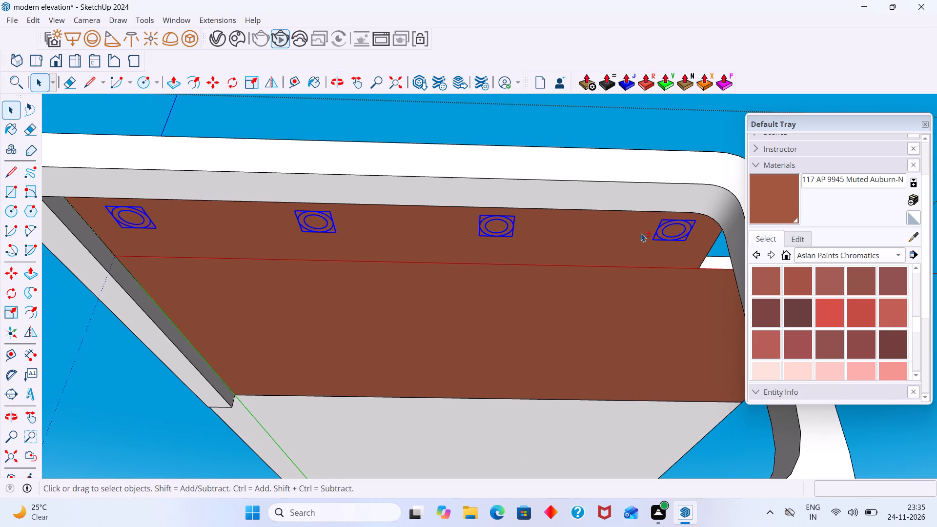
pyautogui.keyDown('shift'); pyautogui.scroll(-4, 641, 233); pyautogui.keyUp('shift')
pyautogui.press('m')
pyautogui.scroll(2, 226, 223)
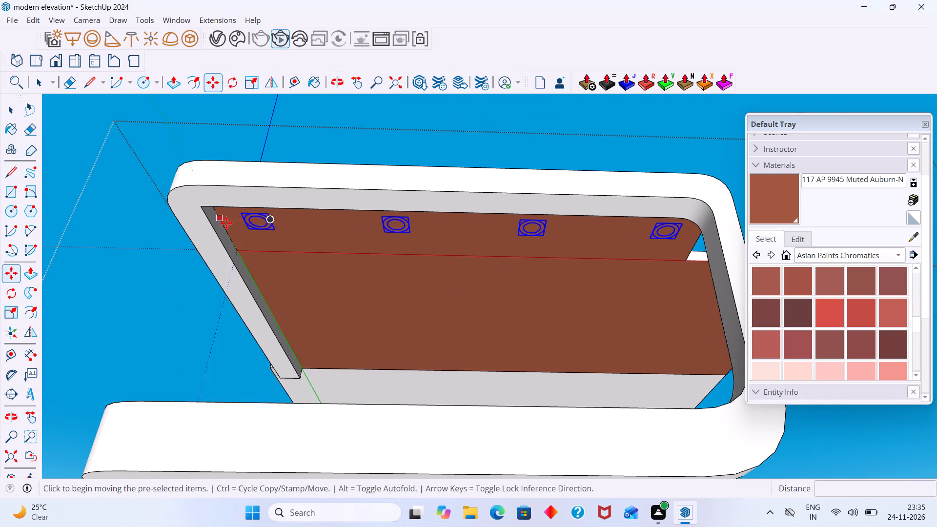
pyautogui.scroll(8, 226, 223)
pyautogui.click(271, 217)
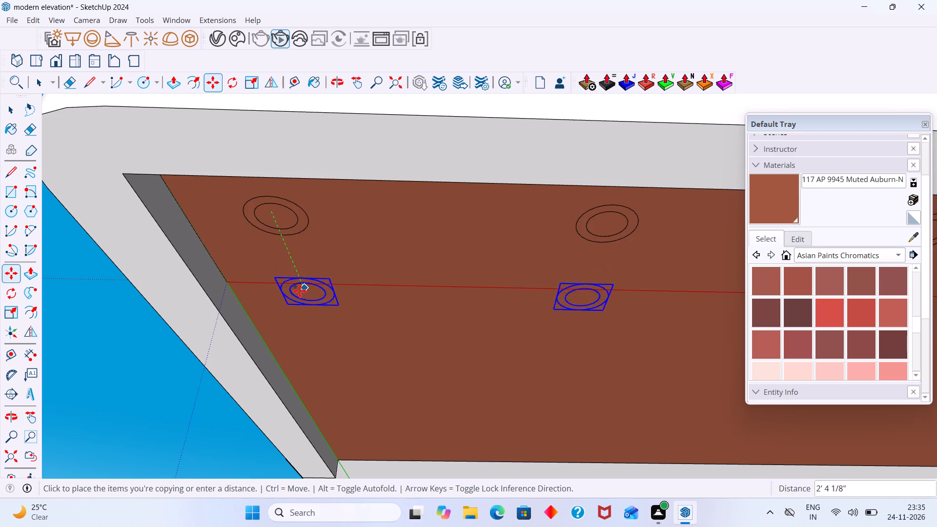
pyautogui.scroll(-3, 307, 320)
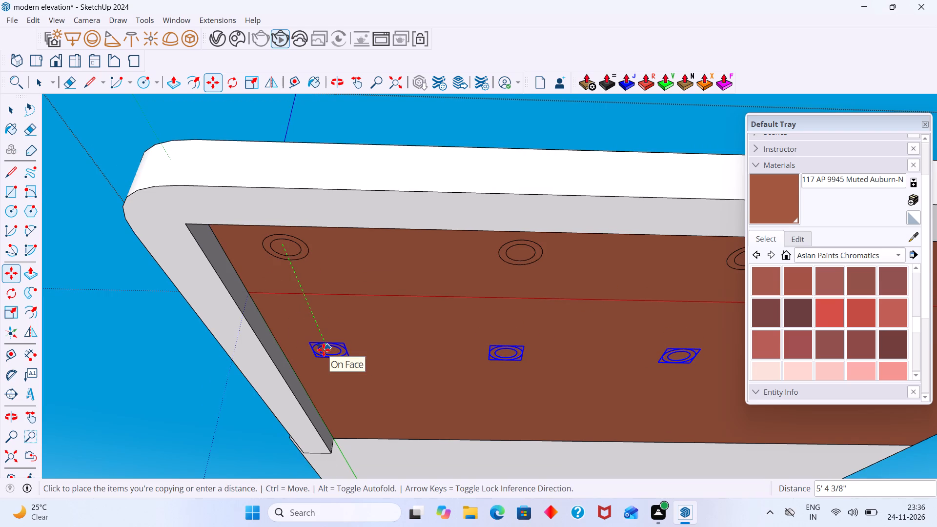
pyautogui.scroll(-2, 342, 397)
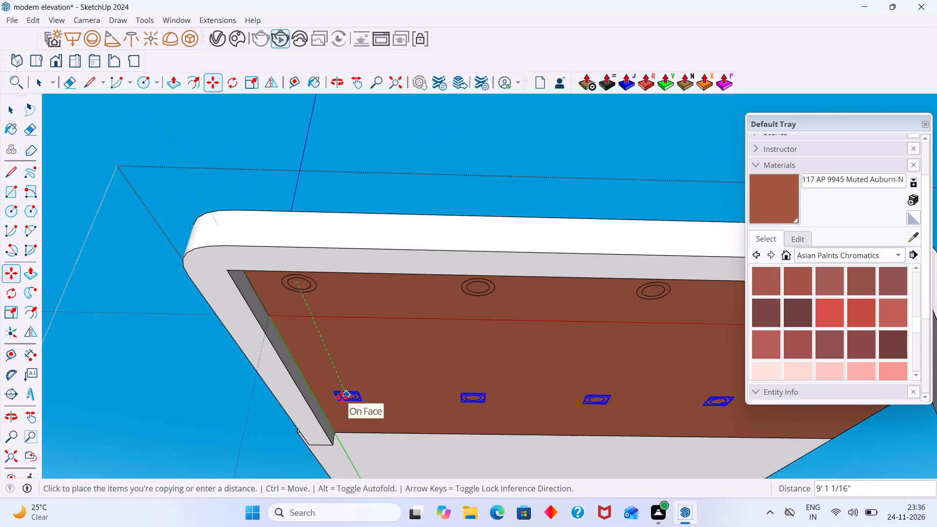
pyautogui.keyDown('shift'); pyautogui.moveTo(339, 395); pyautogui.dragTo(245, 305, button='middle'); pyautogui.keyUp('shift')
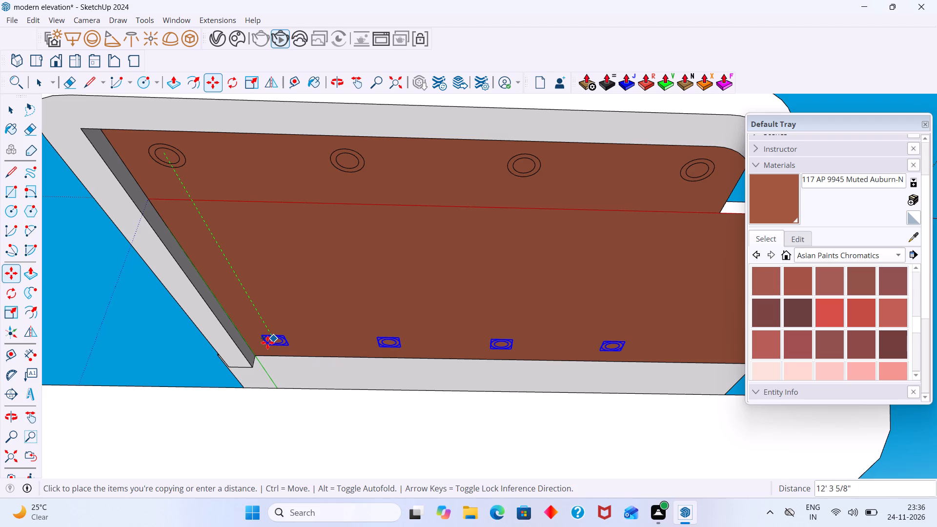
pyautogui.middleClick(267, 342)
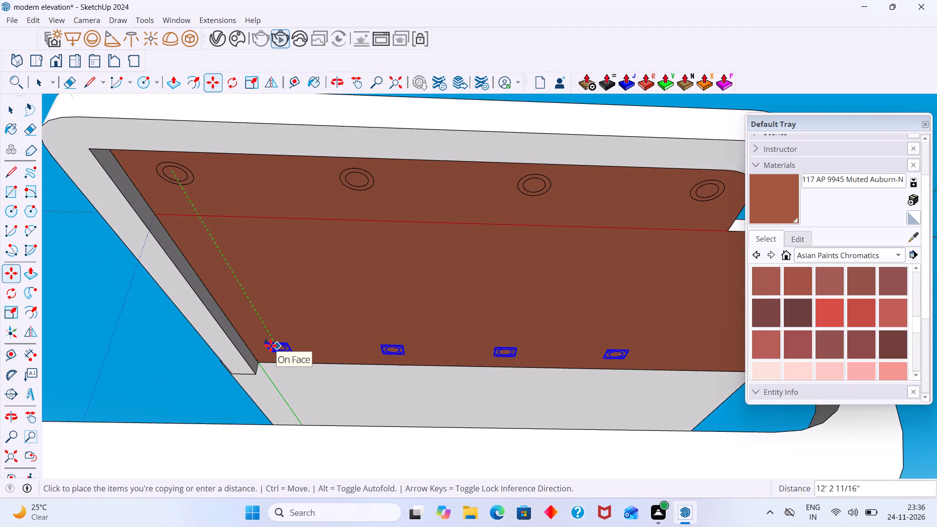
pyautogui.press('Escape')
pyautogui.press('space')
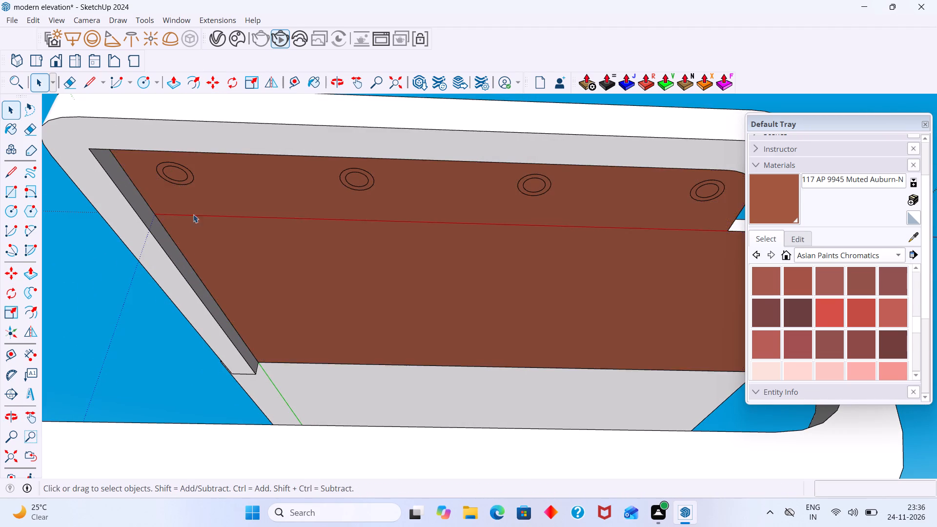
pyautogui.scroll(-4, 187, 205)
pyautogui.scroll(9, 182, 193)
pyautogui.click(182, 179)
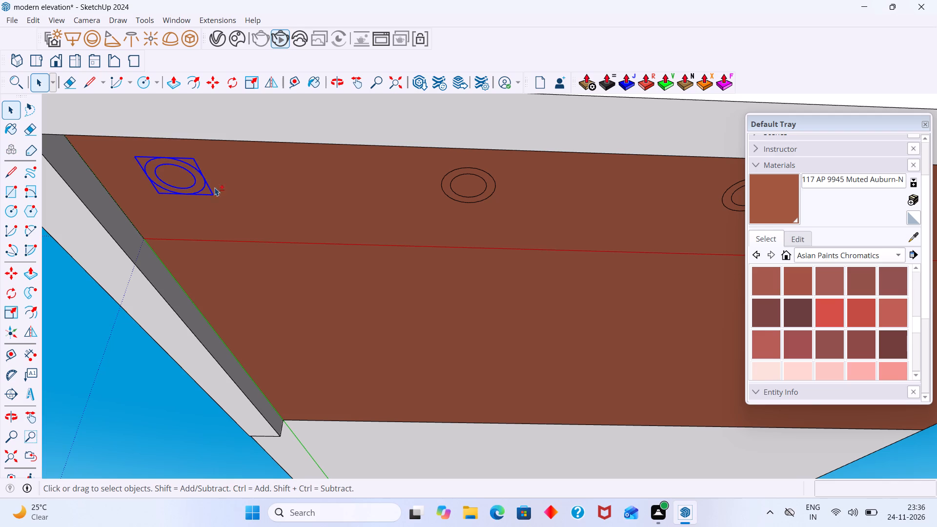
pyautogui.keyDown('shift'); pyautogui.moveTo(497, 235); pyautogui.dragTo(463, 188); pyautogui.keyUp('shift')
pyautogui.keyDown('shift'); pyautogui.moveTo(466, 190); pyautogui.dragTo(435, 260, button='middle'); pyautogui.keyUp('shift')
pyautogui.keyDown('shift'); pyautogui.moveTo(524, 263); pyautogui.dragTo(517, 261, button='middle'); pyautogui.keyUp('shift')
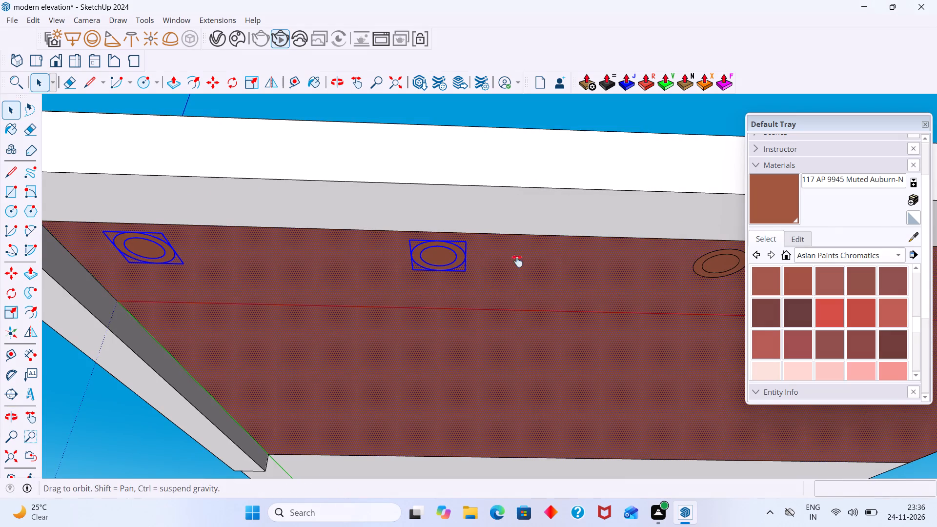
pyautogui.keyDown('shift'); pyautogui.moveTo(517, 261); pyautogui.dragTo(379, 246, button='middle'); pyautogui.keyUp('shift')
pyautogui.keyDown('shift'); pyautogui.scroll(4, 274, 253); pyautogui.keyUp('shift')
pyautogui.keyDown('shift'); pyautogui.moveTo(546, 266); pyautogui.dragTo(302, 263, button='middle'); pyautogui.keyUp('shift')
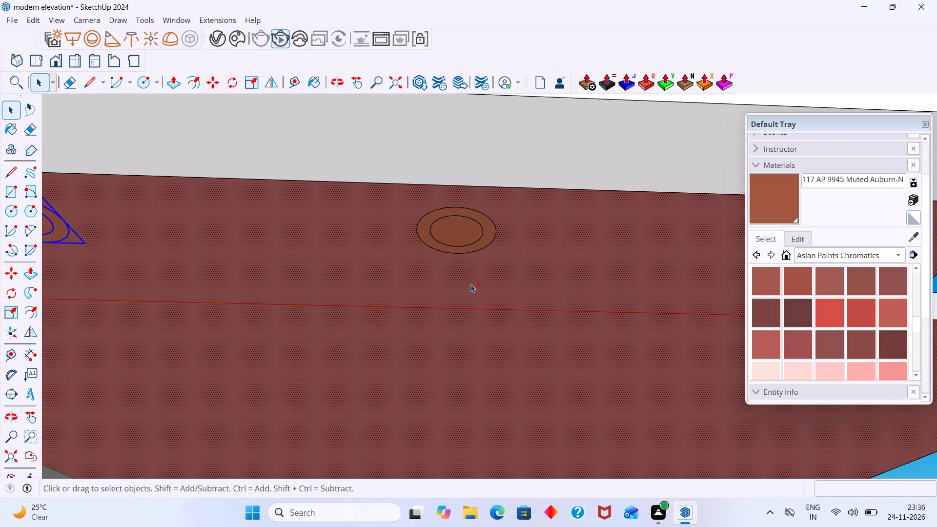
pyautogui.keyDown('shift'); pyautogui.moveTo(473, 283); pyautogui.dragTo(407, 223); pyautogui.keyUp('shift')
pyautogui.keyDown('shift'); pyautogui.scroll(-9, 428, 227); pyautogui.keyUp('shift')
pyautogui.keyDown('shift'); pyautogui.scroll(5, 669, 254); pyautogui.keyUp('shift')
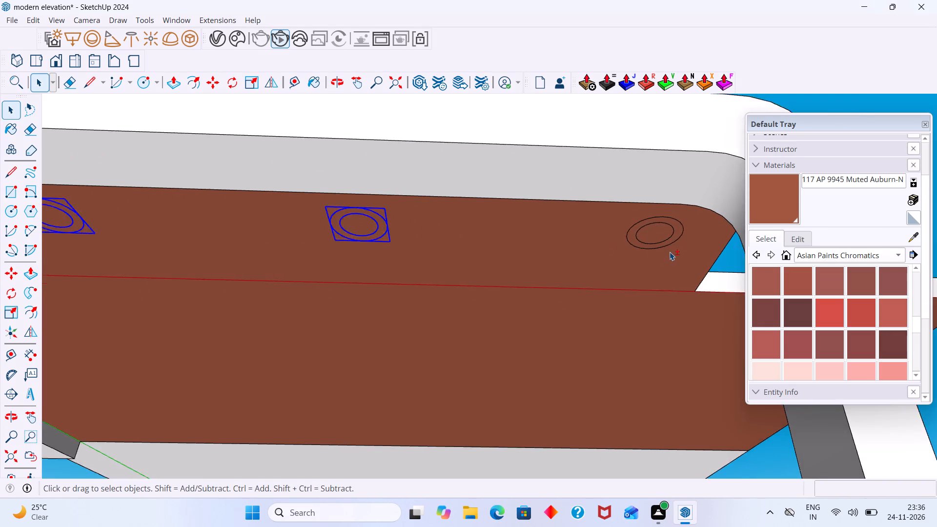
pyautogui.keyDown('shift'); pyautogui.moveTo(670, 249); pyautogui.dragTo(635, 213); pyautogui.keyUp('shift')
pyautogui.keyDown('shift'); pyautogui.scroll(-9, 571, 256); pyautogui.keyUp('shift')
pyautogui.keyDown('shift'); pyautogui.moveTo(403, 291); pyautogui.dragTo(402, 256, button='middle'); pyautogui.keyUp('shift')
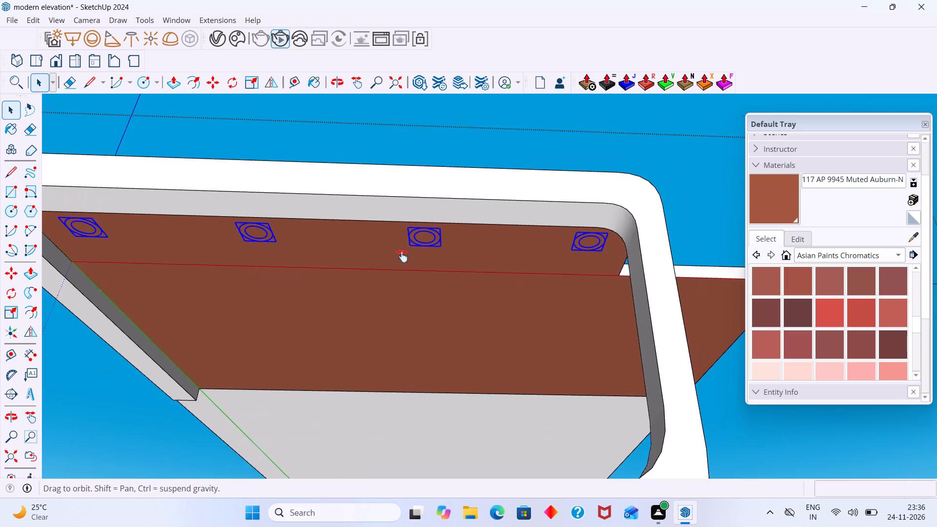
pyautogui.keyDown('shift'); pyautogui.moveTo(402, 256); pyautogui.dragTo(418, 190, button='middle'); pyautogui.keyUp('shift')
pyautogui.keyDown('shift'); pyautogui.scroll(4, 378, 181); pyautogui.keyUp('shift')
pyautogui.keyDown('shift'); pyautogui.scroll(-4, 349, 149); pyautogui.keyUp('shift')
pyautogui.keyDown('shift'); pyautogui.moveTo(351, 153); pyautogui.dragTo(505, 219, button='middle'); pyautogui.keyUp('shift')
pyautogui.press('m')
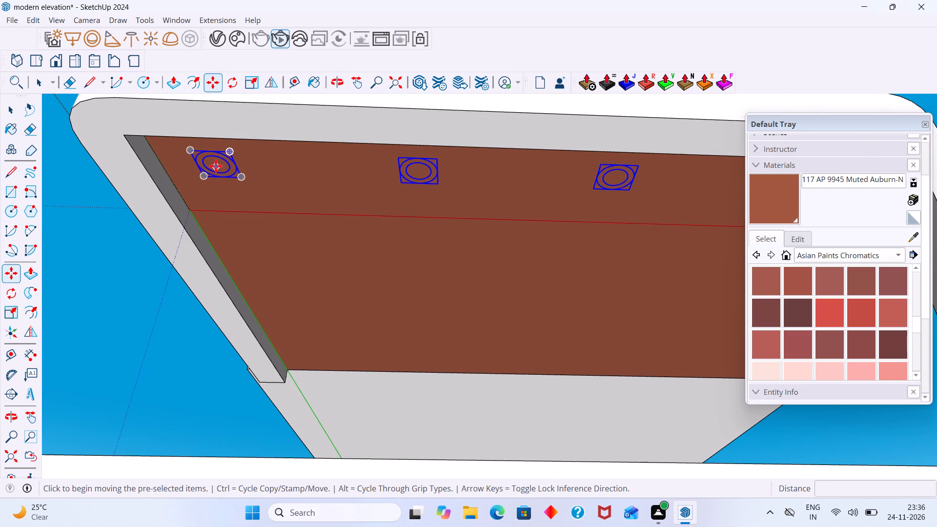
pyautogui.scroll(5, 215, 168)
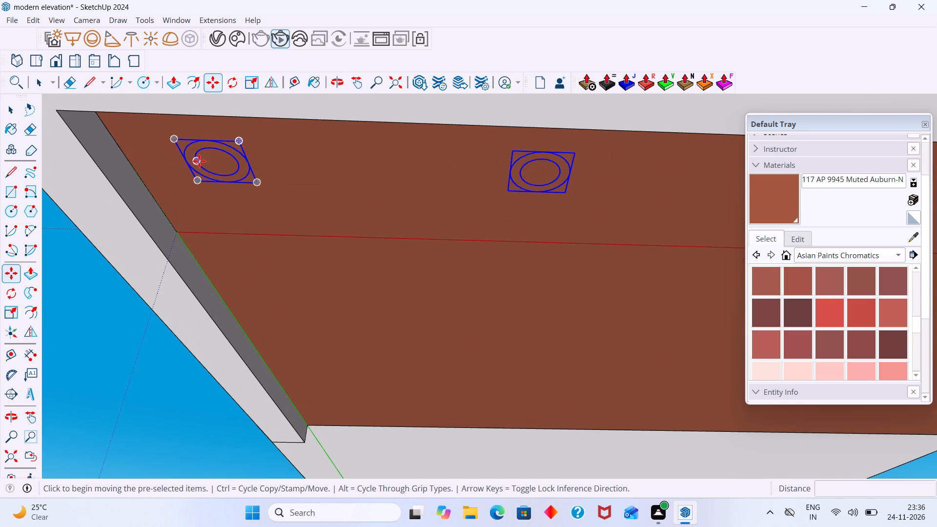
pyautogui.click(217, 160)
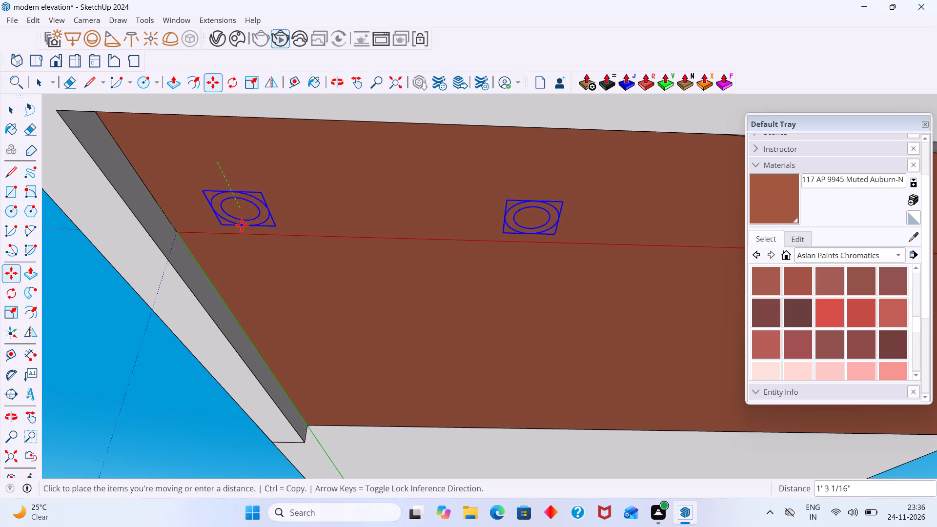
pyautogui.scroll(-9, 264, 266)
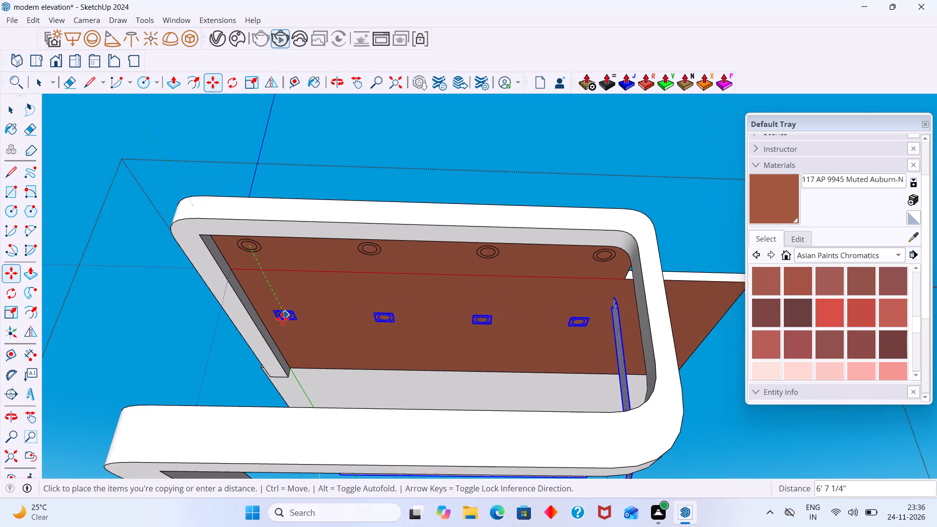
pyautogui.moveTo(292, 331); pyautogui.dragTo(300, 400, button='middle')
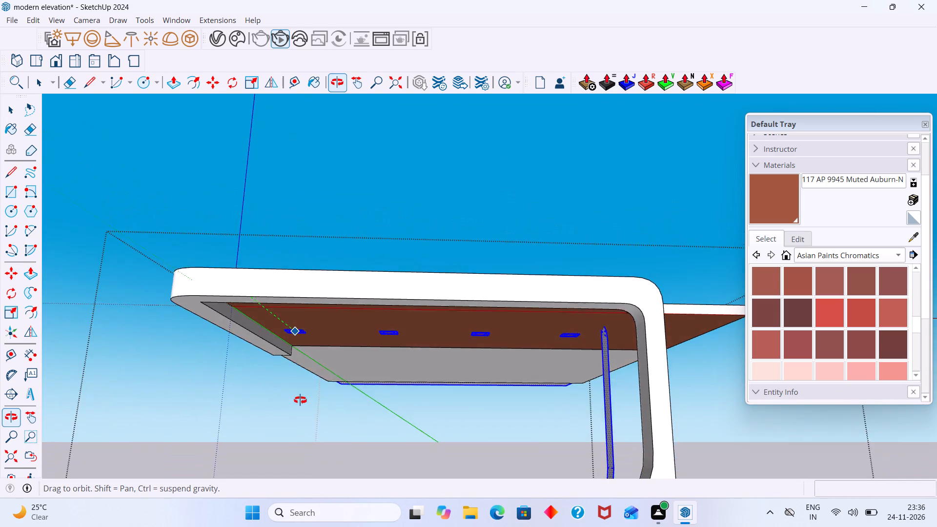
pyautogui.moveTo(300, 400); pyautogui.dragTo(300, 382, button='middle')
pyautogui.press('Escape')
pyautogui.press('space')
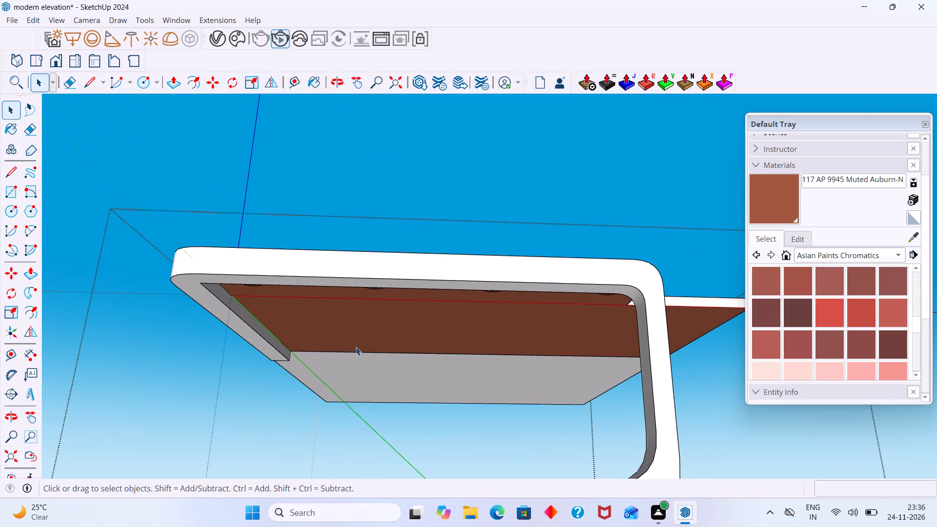
# Copy the row of four ring components along the green axis about 12' 8" to the far edge of the brown ceiling.
pyautogui.moveTo(345, 304); pyautogui.dragTo(313, 222, button='middle')
pyautogui.scroll(7, 506, 321)
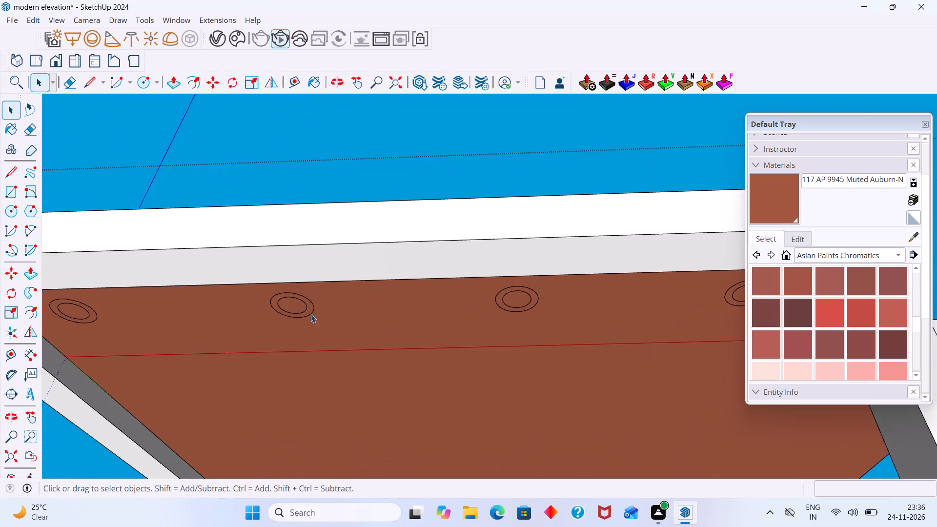
pyautogui.scroll(1, 311, 314)
pyautogui.scroll(-5, 221, 313)
pyautogui.moveTo(255, 336); pyautogui.dragTo(341, 319, button='middle')
pyautogui.scroll(-5, 309, 308)
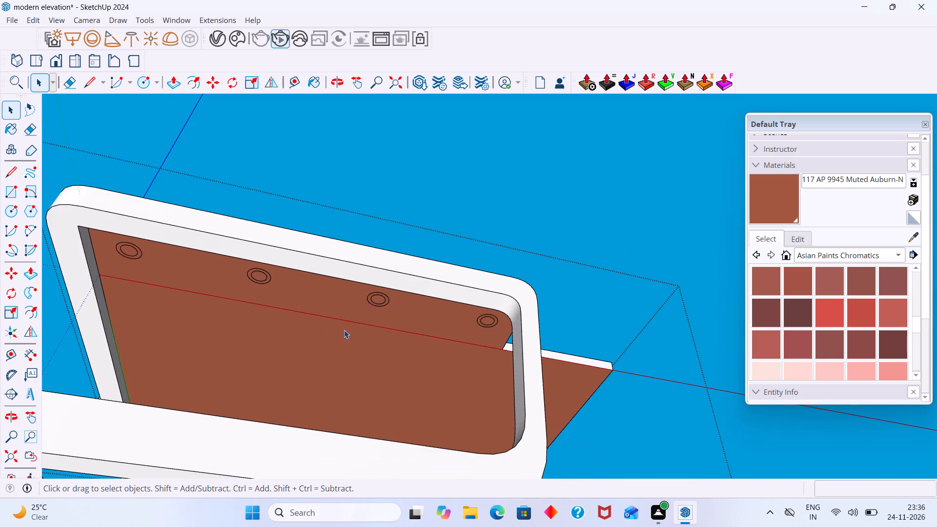
pyautogui.moveTo(344, 330); pyautogui.dragTo(410, 328, button='middle')
pyautogui.scroll(6, 228, 275)
pyautogui.click(197, 244)
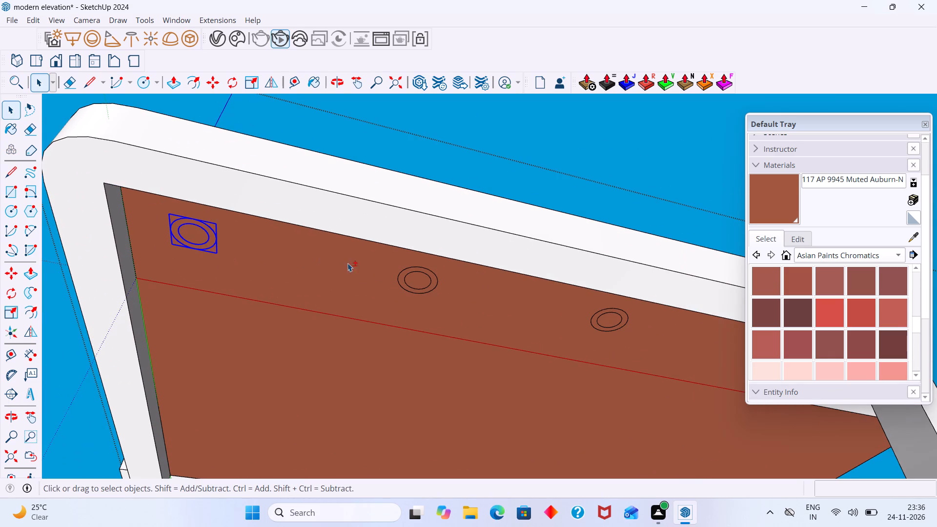
pyautogui.keyDown('shift'); pyautogui.click(428, 283); pyautogui.keyUp('shift')
pyautogui.keyDown('shift'); pyautogui.moveTo(427, 280); pyautogui.dragTo(294, 270, button='middle'); pyautogui.keyUp('shift')
pyautogui.keyDown('shift'); pyautogui.click(487, 311); pyautogui.keyUp('shift')
pyautogui.keyDown('shift'); pyautogui.moveTo(480, 306); pyautogui.dragTo(332, 280, button='middle'); pyautogui.keyUp('shift')
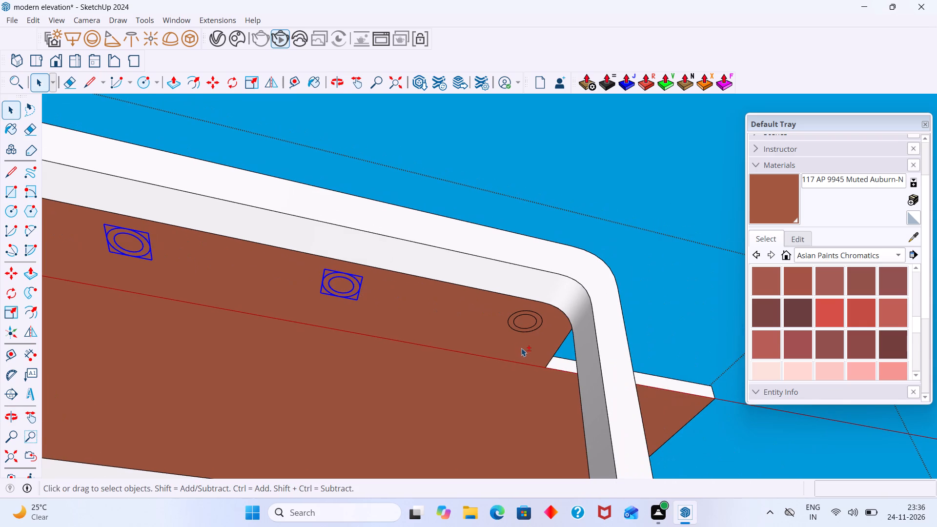
pyautogui.keyDown('shift'); pyautogui.click(518, 320); pyautogui.keyUp('shift')
pyautogui.keyDown('shift'); pyautogui.scroll(-11, 499, 320); pyautogui.keyUp('shift')
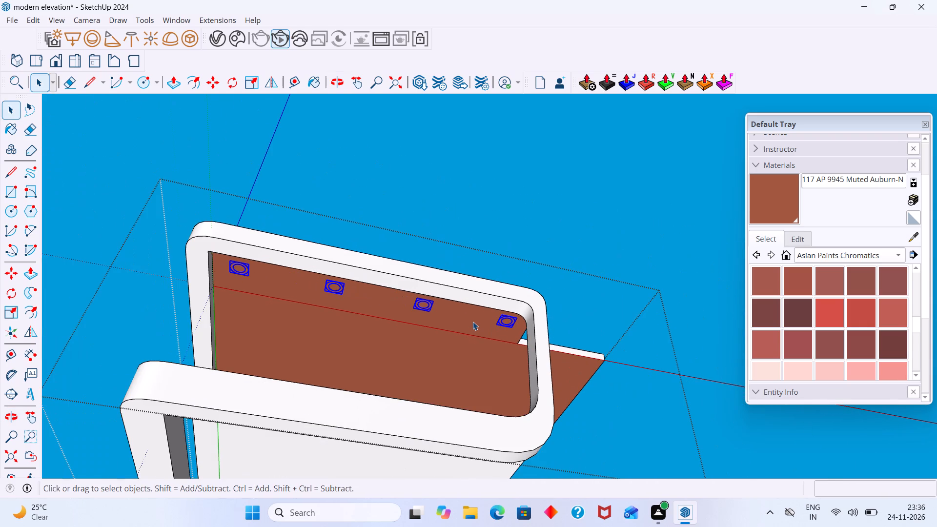
pyautogui.press('m')
pyautogui.scroll(11, 214, 286)
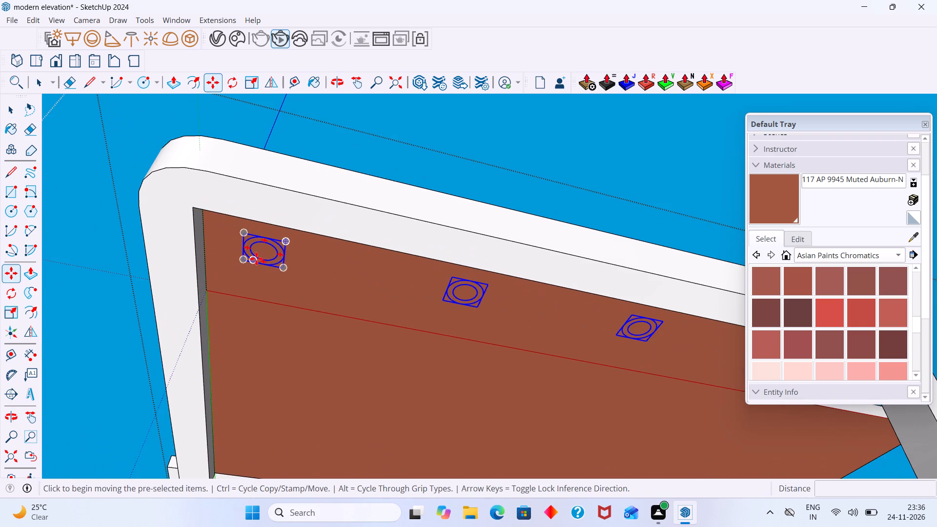
pyautogui.scroll(7, 260, 255)
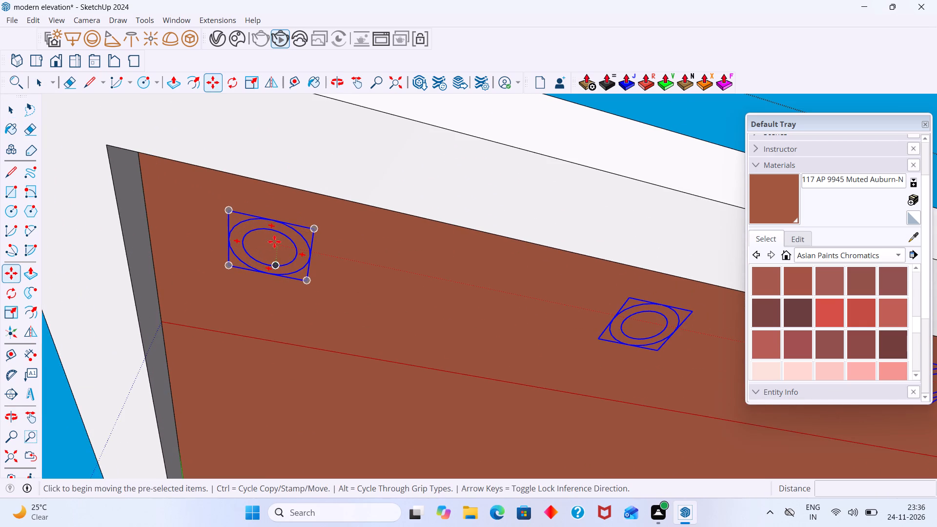
pyautogui.scroll(3, 260, 258)
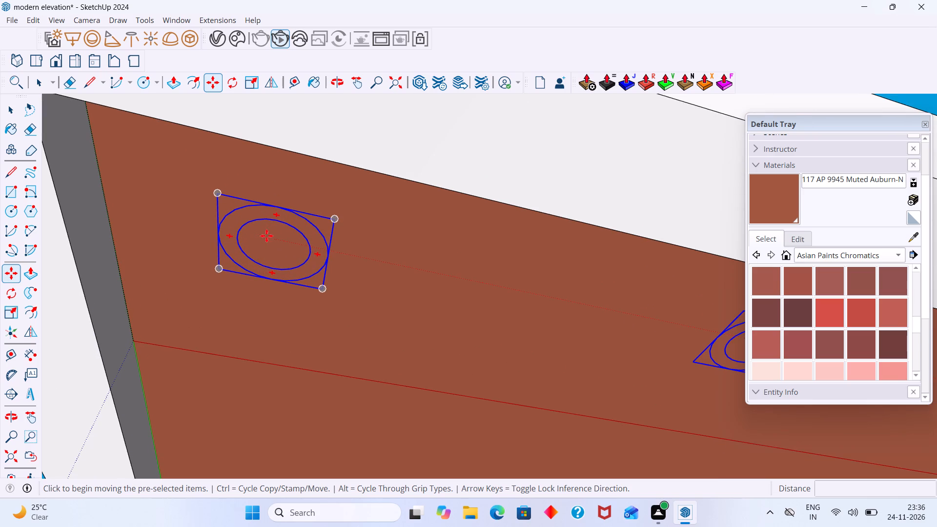
pyautogui.scroll(7, 276, 245)
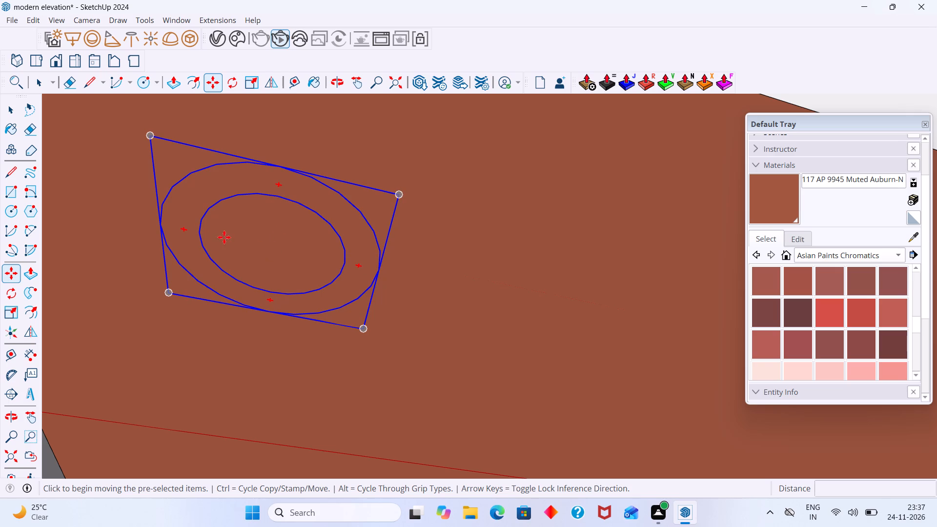
pyautogui.click(275, 247)
pyautogui.scroll(-11, 278, 358)
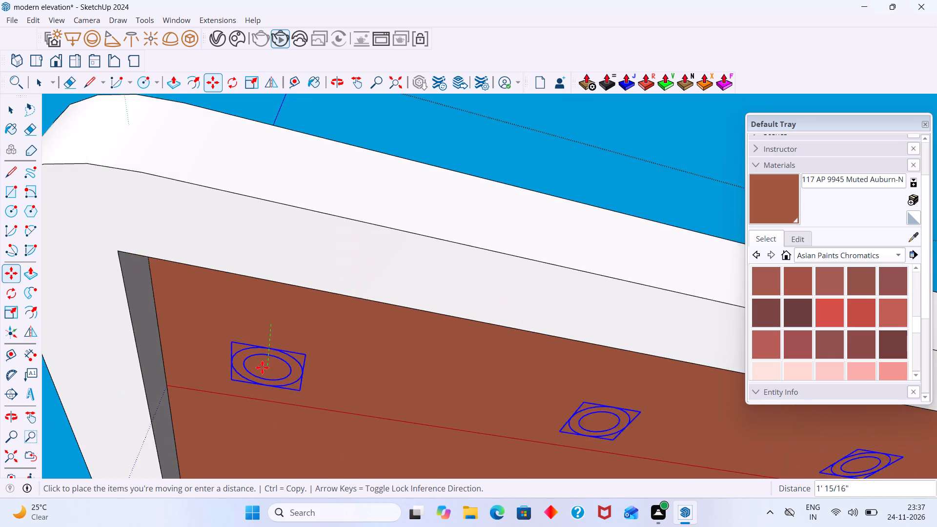
pyautogui.scroll(-10, 262, 367)
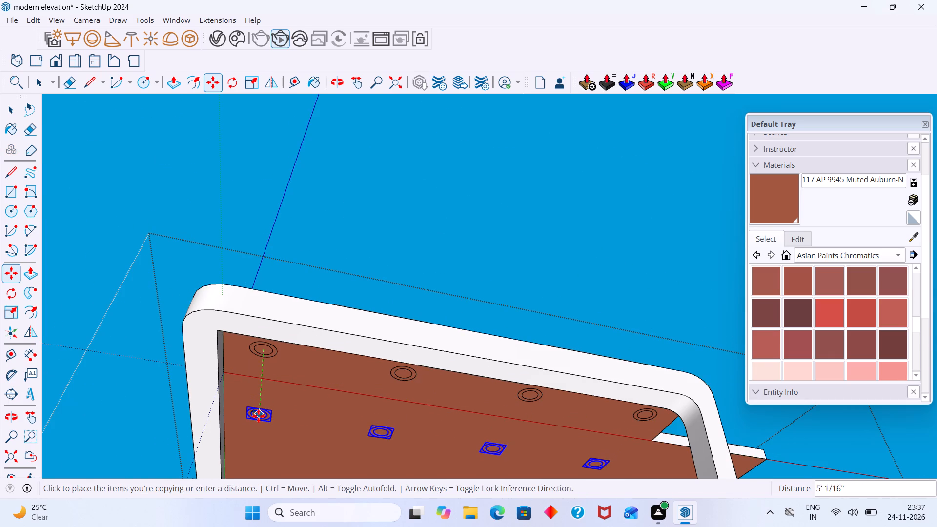
pyautogui.keyDown('shift'); pyautogui.moveTo(256, 418); pyautogui.dragTo(245, 262, button='middle'); pyautogui.keyUp('shift')
pyautogui.moveTo(249, 307); pyautogui.dragTo(238, 341, button='middle')
pyautogui.scroll(1, 261, 304)
pyautogui.press('Left')
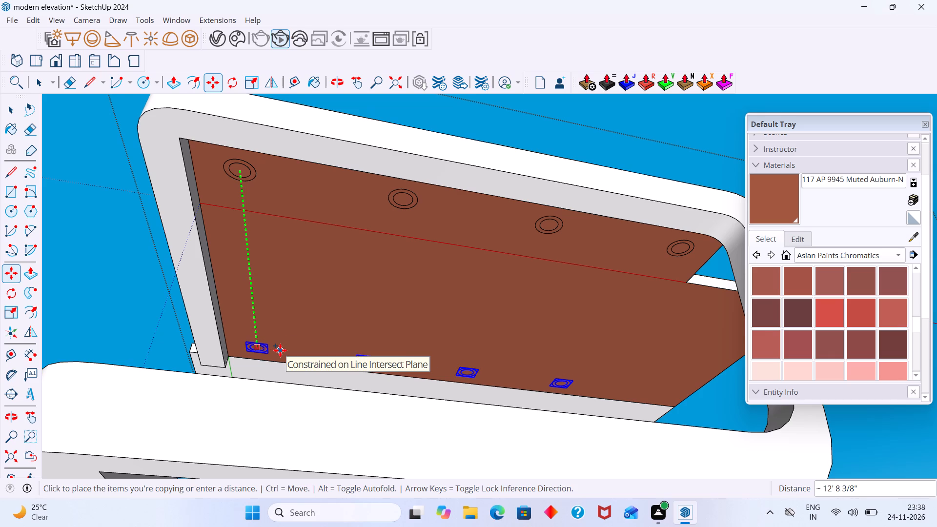
pyautogui.click(280, 350)
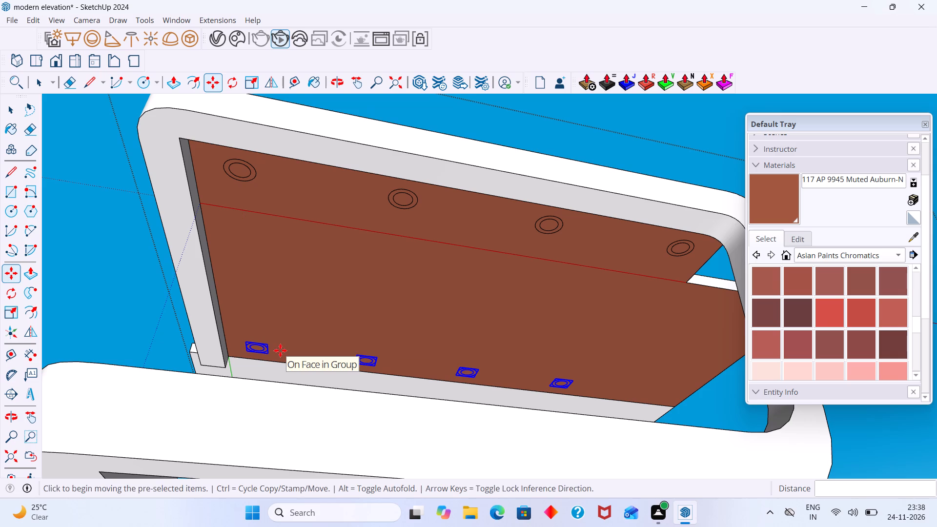
# Divide the ring row's copy distance into 3 equal intervals to fill the ceiling grid.
pyautogui.press('/')
pyautogui.press('3')
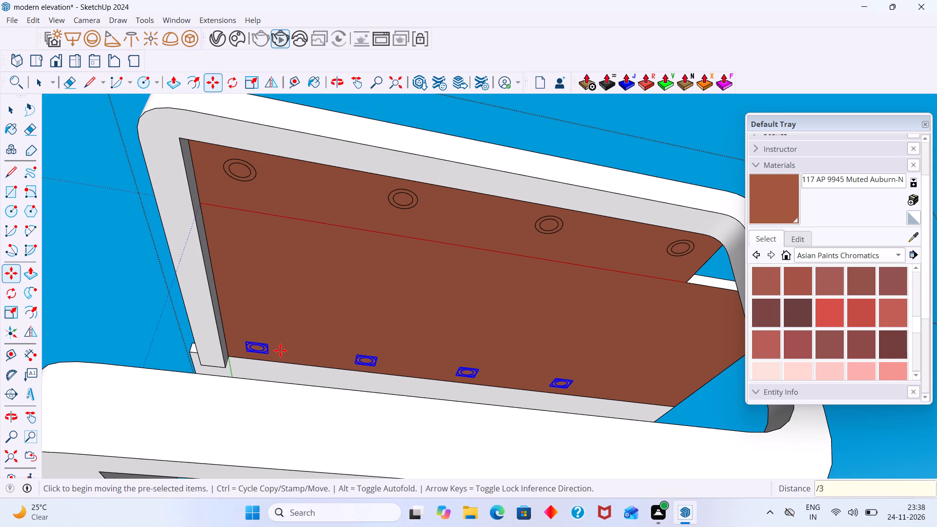
pyautogui.press('Return')
pyautogui.press('space')
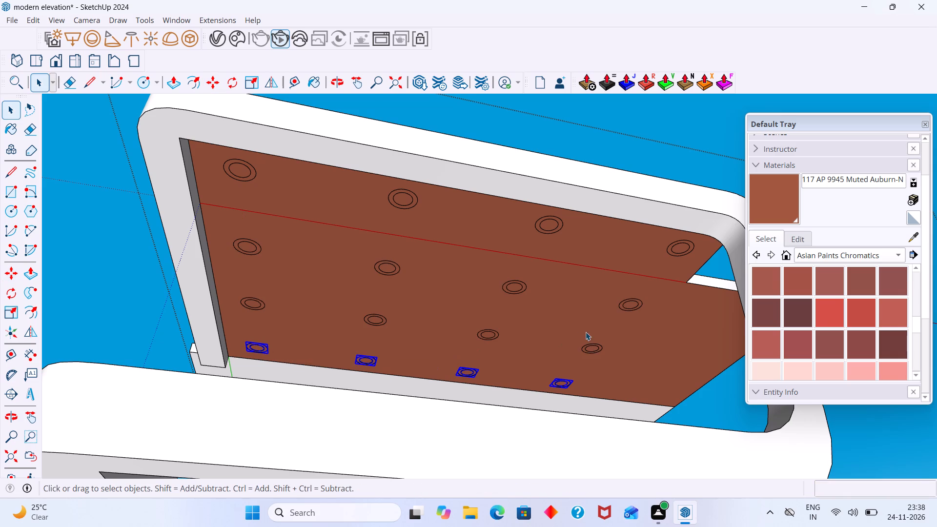
pyautogui.scroll(-4, 639, 331)
pyautogui.moveTo(648, 338); pyautogui.dragTo(497, 299, button='middle')
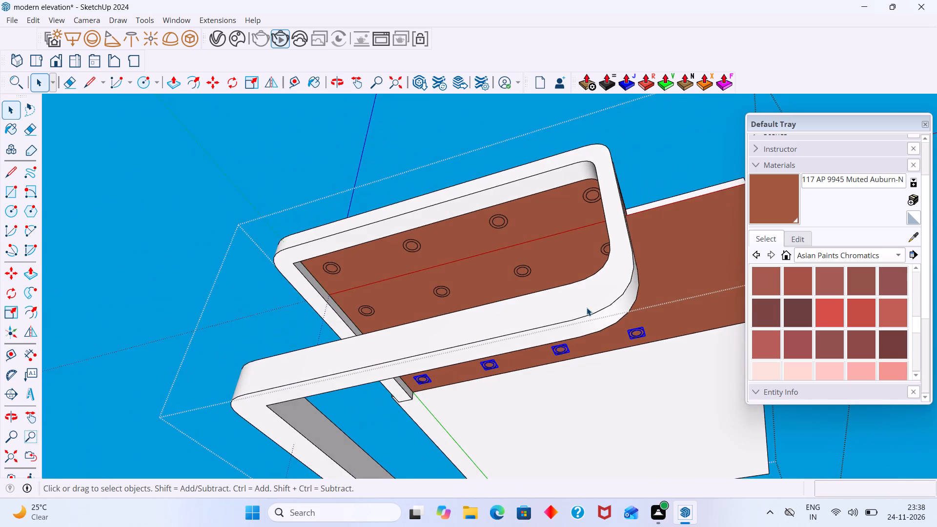
pyautogui.scroll(-12, 610, 304)
pyautogui.moveTo(662, 320); pyautogui.dragTo(693, 347, button='middle')
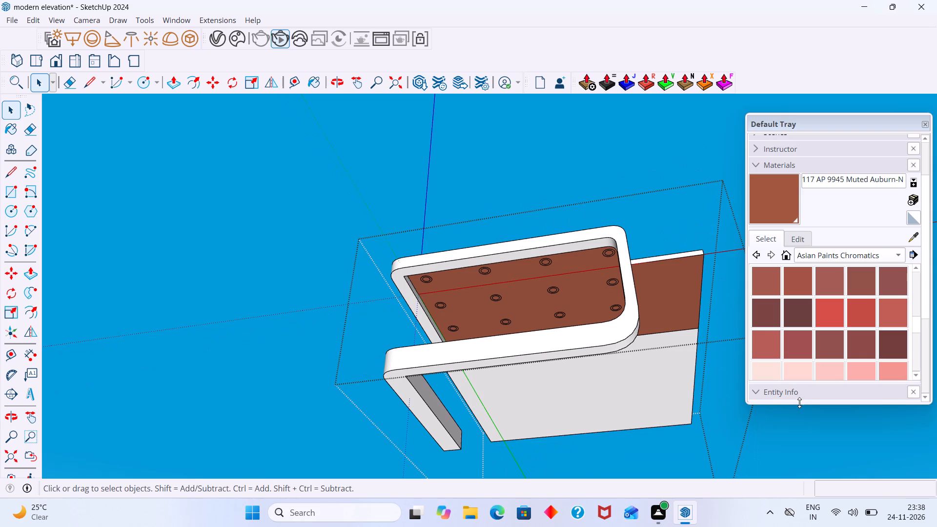
pyautogui.moveTo(833, 458); pyautogui.dragTo(831, 453)
# Inside the corner ring component, push the inner circle face 1" into the ceiling and leave the component's editing.
pyautogui.scroll(16, 513, 285)
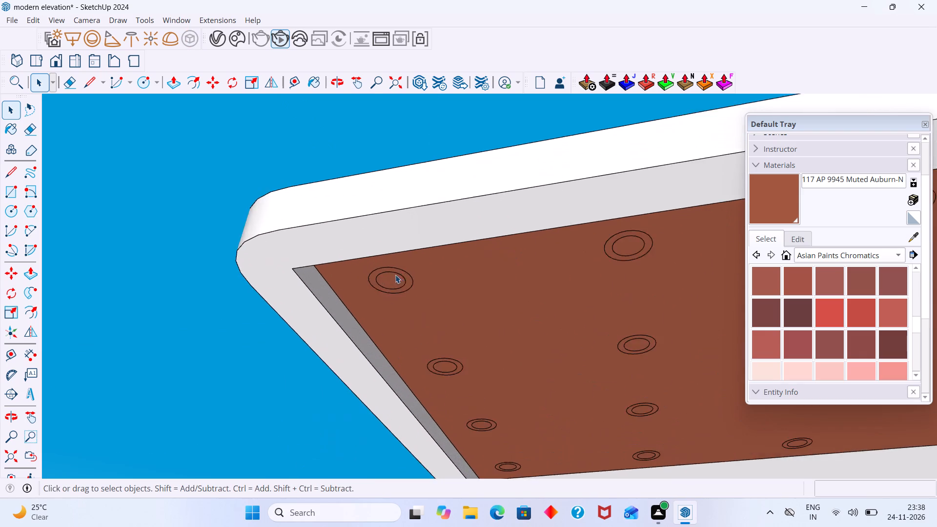
pyautogui.scroll(4, 395, 275)
pyautogui.doubleClick(382, 283)
pyautogui.click(390, 285)
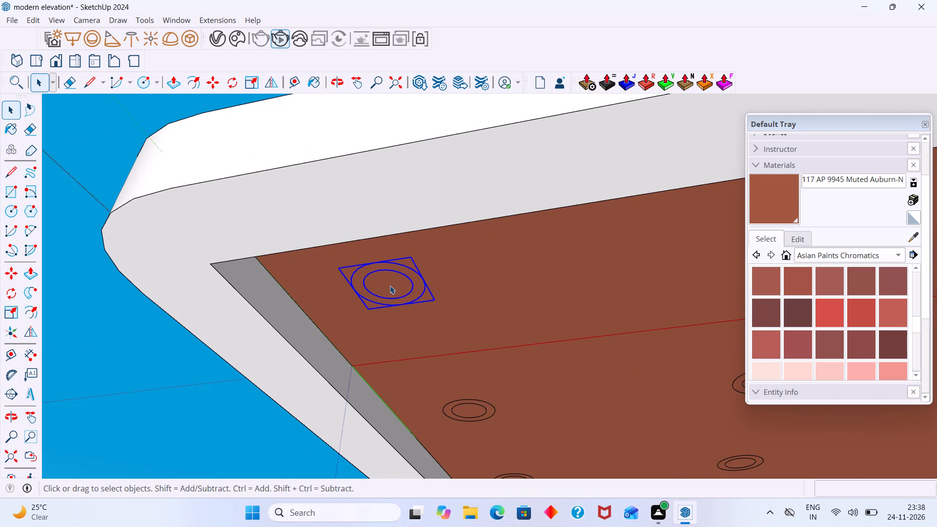
pyautogui.doubleClick(390, 285)
pyautogui.click(390, 285)
pyautogui.doubleClick(390, 285)
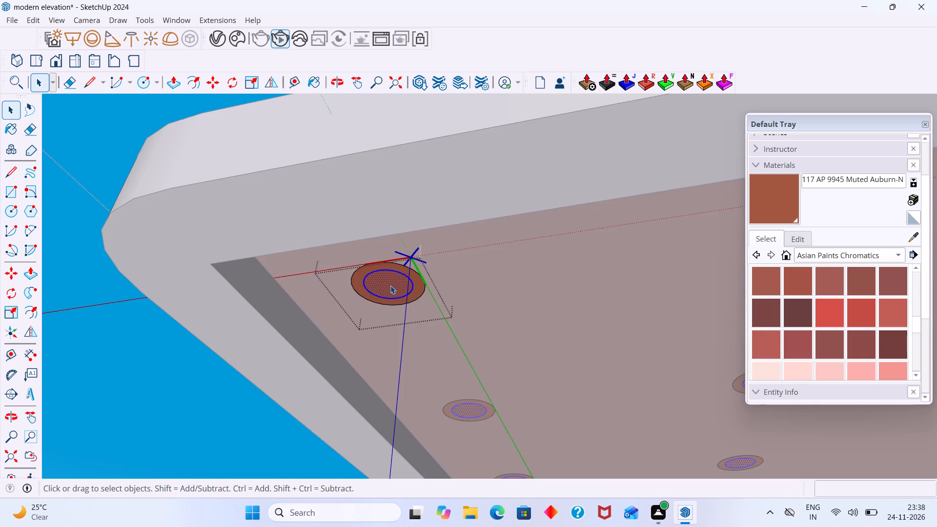
pyautogui.press('p')
pyautogui.click(390, 286)
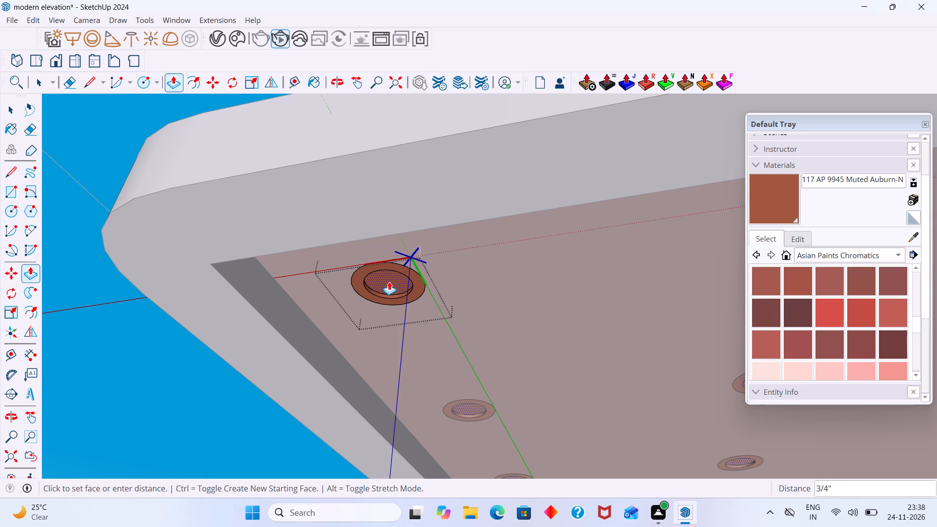
pyautogui.press('1')
pyautogui.hotkey('shift', '"')
pyautogui.press('Return')
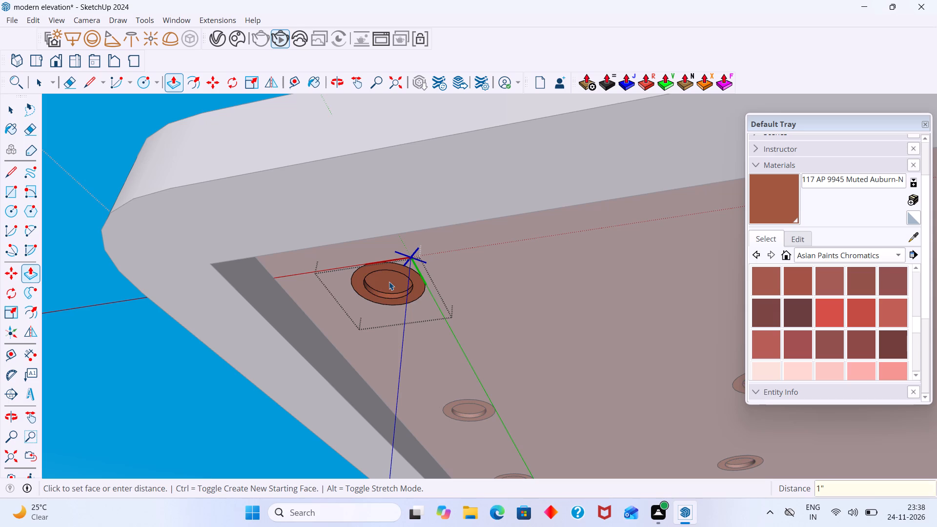
pyautogui.press('space')
pyautogui.moveTo(384, 275); pyautogui.dragTo(350, 235, button='middle')
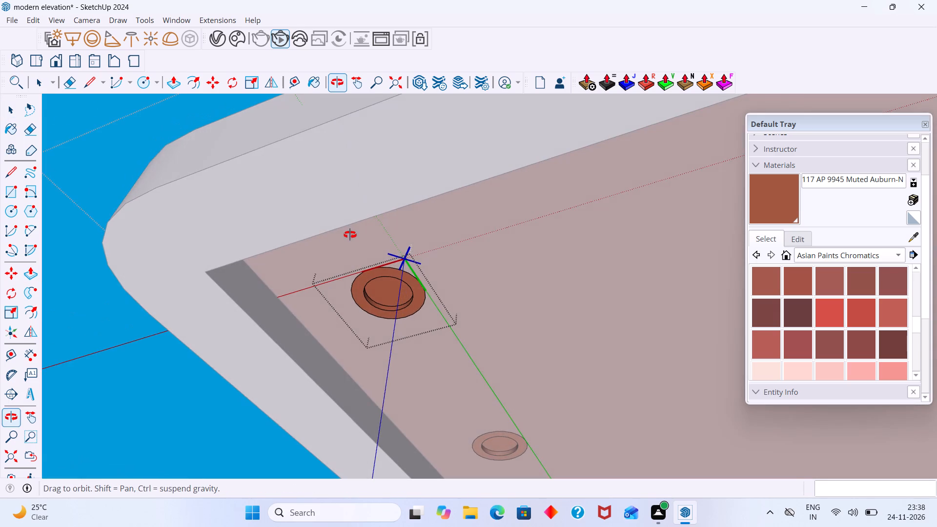
pyautogui.moveTo(350, 235); pyautogui.dragTo(415, 306, button='middle')
pyautogui.scroll(1, 560, 345)
pyautogui.scroll(-20, 562, 346)
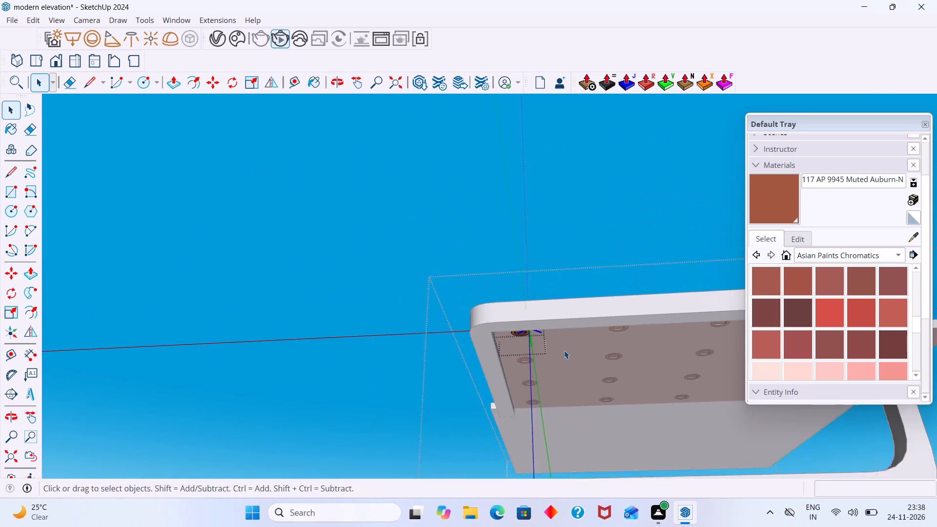
pyautogui.click(427, 256)
# Examine the recessed rings across the whole brown ceiling grid.
pyautogui.scroll(4, 671, 377)
pyautogui.keyDown('shift'); pyautogui.moveTo(650, 351); pyautogui.dragTo(620, 339, button='middle'); pyautogui.keyUp('shift')
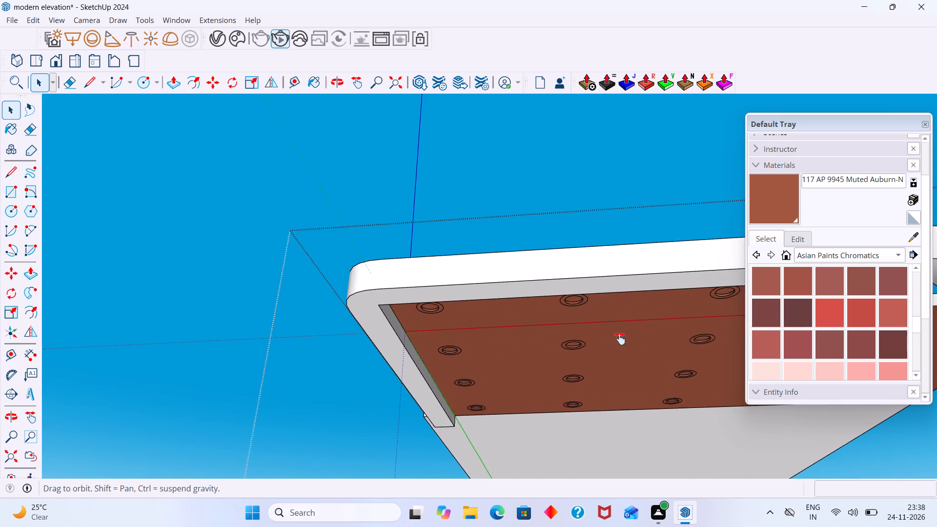
pyautogui.keyDown('shift'); pyautogui.moveTo(620, 339); pyautogui.dragTo(481, 314, button='middle'); pyautogui.keyUp('shift')
pyautogui.scroll(9, 552, 313)
pyautogui.scroll(-6, 554, 303)
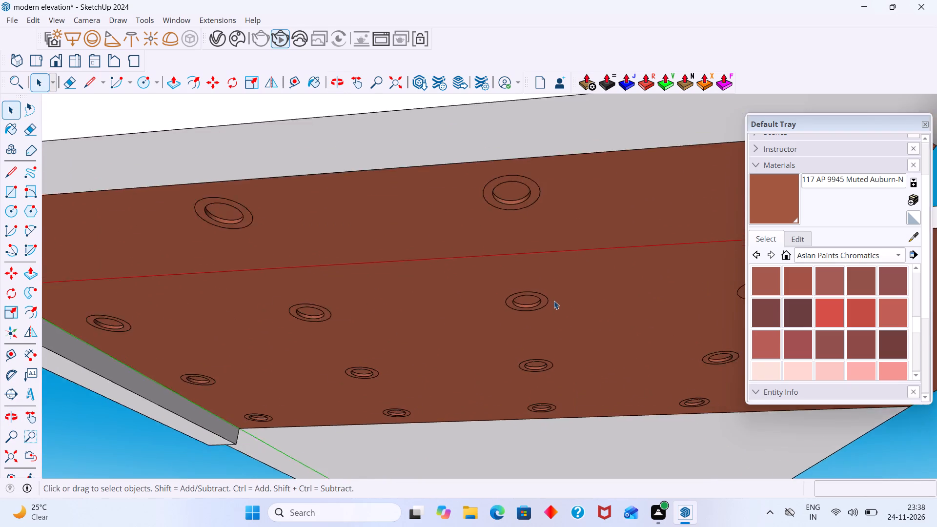
pyautogui.scroll(-5, 554, 301)
pyautogui.keyDown('shift'); pyautogui.moveTo(566, 294); pyautogui.dragTo(407, 269, button='middle'); pyautogui.keyUp('shift')
pyautogui.scroll(2, 529, 243)
pyautogui.scroll(-6, 529, 240)
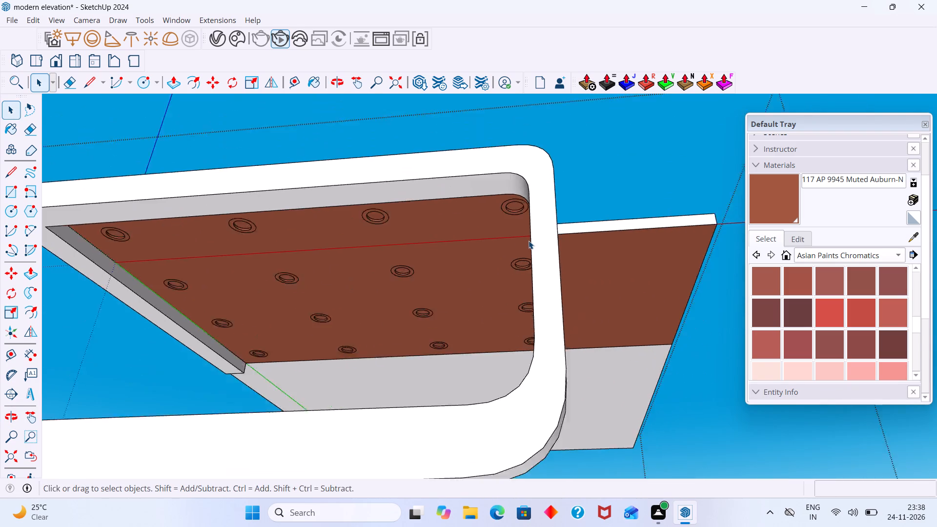
# Leave the balcony frame group and reveal the rest of the house model with Isolate/Reveal.
pyautogui.scroll(-10, 529, 241)
pyautogui.moveTo(526, 253); pyautogui.dragTo(525, 432, button='middle')
pyautogui.click(658, 289)
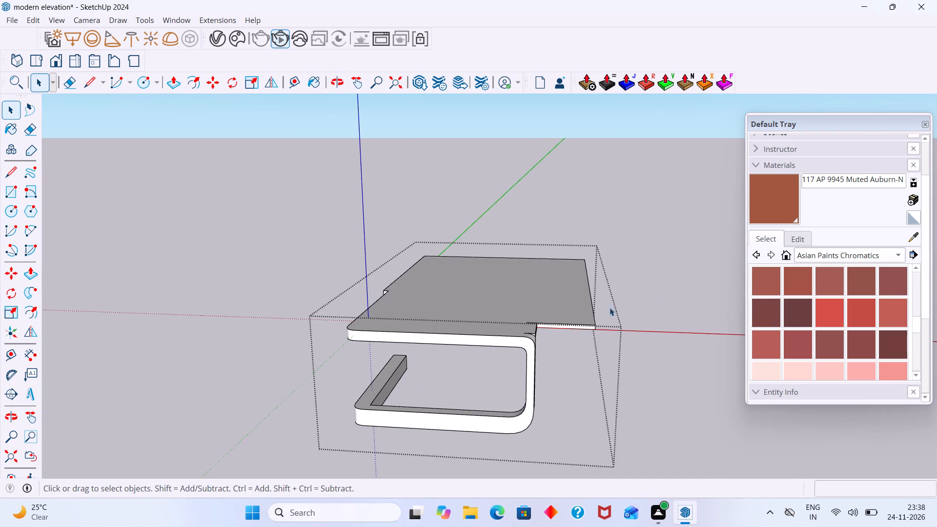
pyautogui.click(535, 324)
pyautogui.rightClick(532, 319)
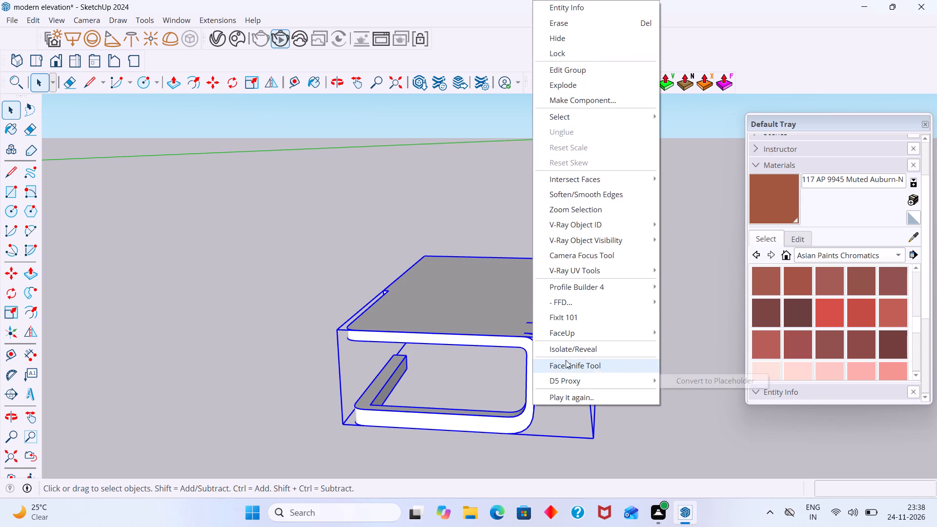
pyautogui.click(563, 349)
# Inspect the upper balcony's ceiling rings within the full house elevation, dismissing the chat notification.
pyautogui.scroll(-8, 574, 339)
pyautogui.moveTo(498, 336); pyautogui.dragTo(495, 285, button='middle')
pyautogui.click(401, 289)
pyautogui.moveTo(486, 323); pyautogui.dragTo(509, 233, button='middle')
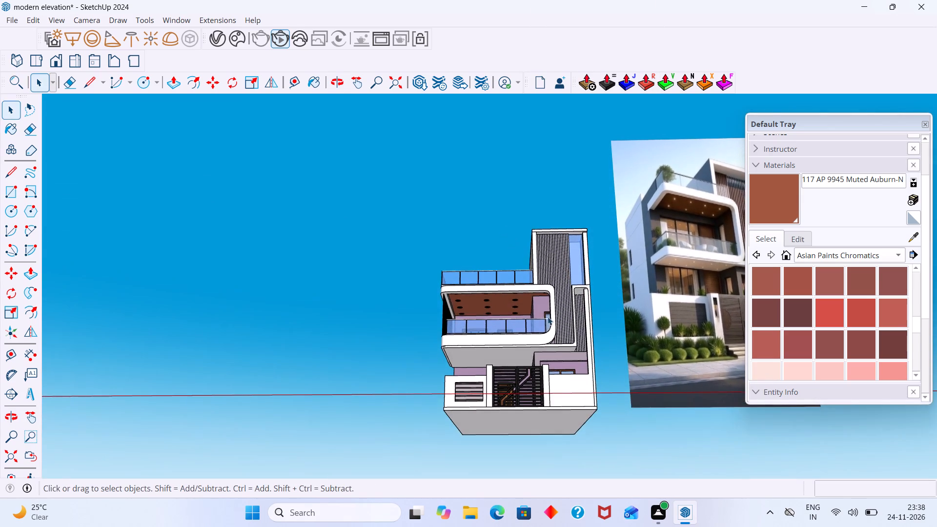
pyautogui.scroll(12, 548, 314)
pyautogui.moveTo(496, 306); pyautogui.dragTo(546, 255, button='middle')
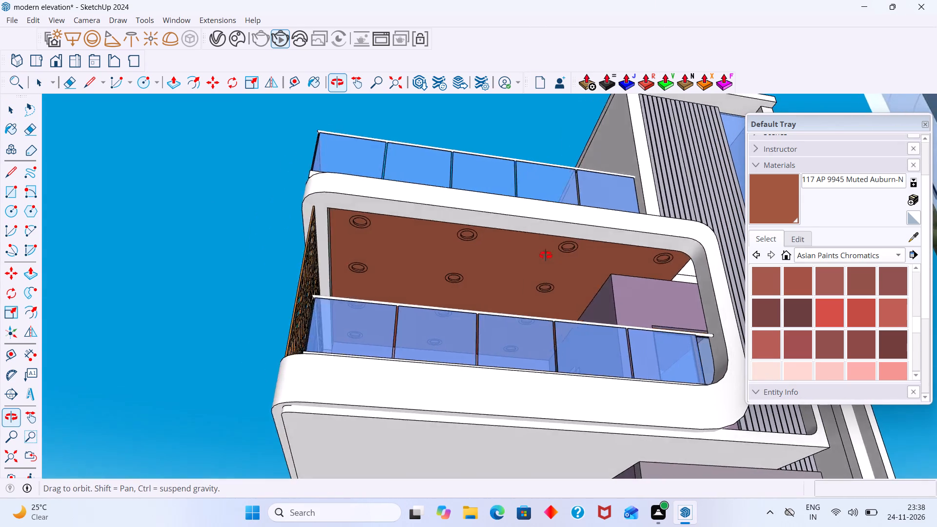
pyautogui.moveTo(546, 255); pyautogui.dragTo(520, 264, button='middle')
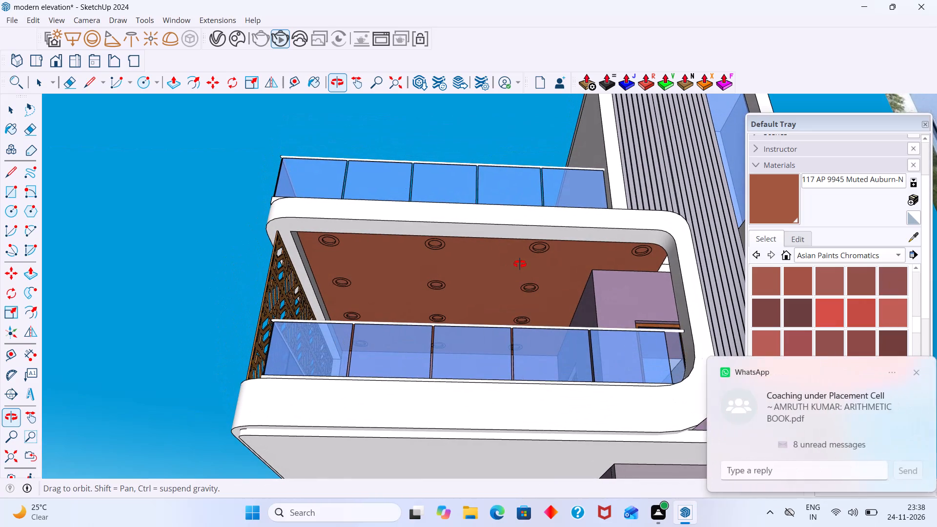
pyautogui.moveTo(520, 264); pyautogui.dragTo(520, 265, button='middle')
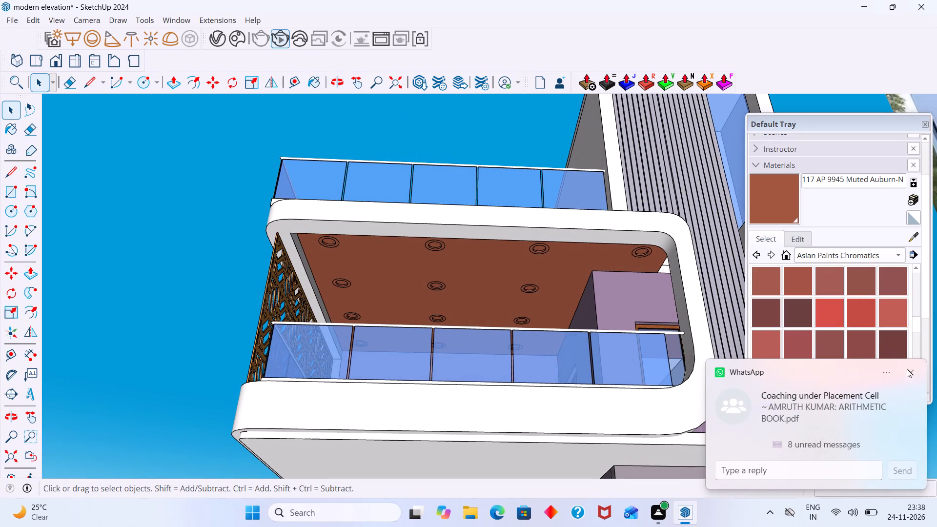
pyautogui.click(910, 372)
pyautogui.scroll(5, 472, 310)
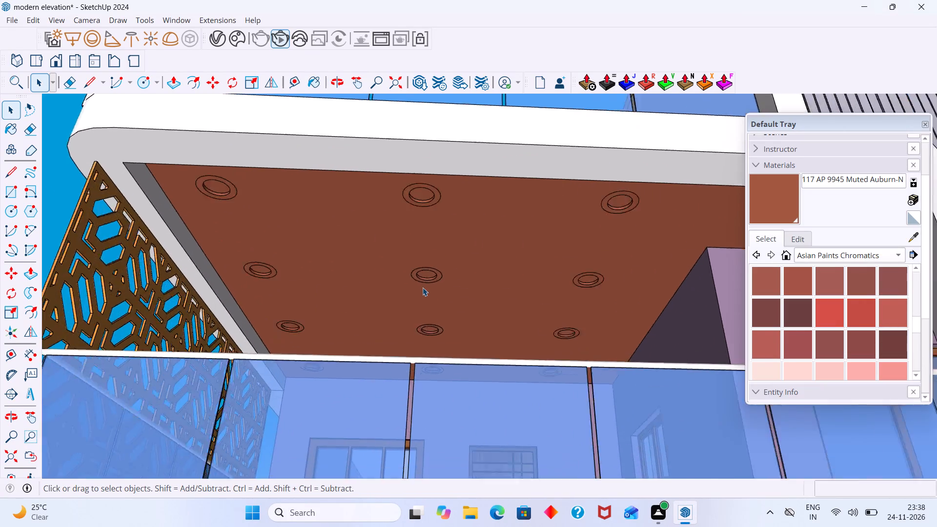
pyautogui.scroll(3, 423, 287)
pyautogui.scroll(-3, 422, 284)
pyautogui.moveTo(402, 249); pyautogui.dragTo(394, 229, button='middle')
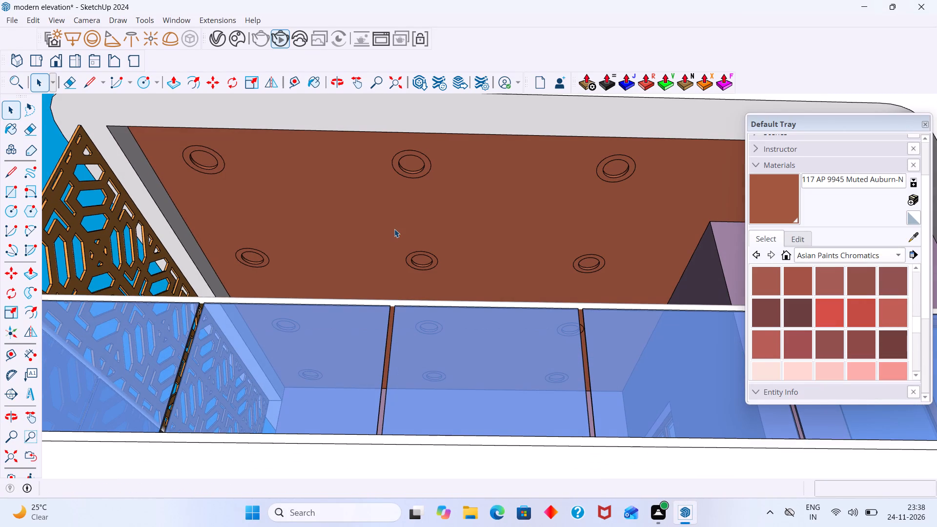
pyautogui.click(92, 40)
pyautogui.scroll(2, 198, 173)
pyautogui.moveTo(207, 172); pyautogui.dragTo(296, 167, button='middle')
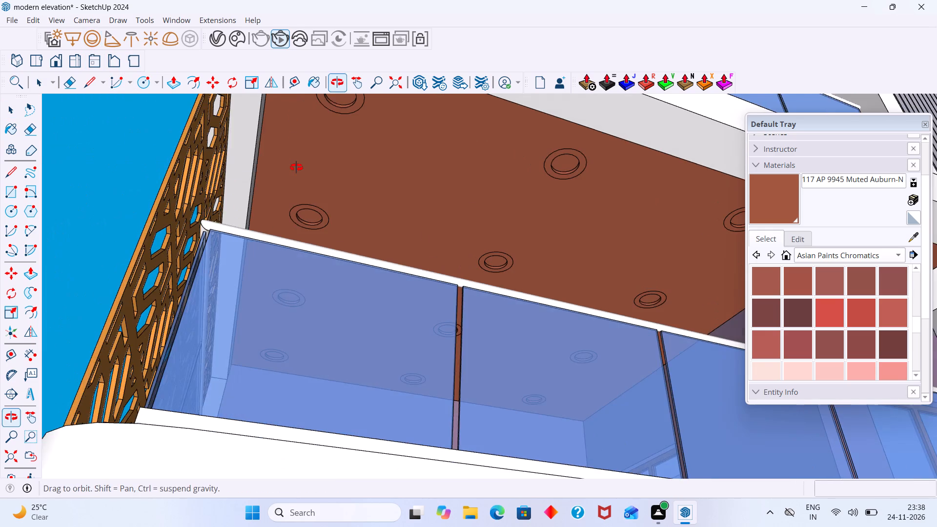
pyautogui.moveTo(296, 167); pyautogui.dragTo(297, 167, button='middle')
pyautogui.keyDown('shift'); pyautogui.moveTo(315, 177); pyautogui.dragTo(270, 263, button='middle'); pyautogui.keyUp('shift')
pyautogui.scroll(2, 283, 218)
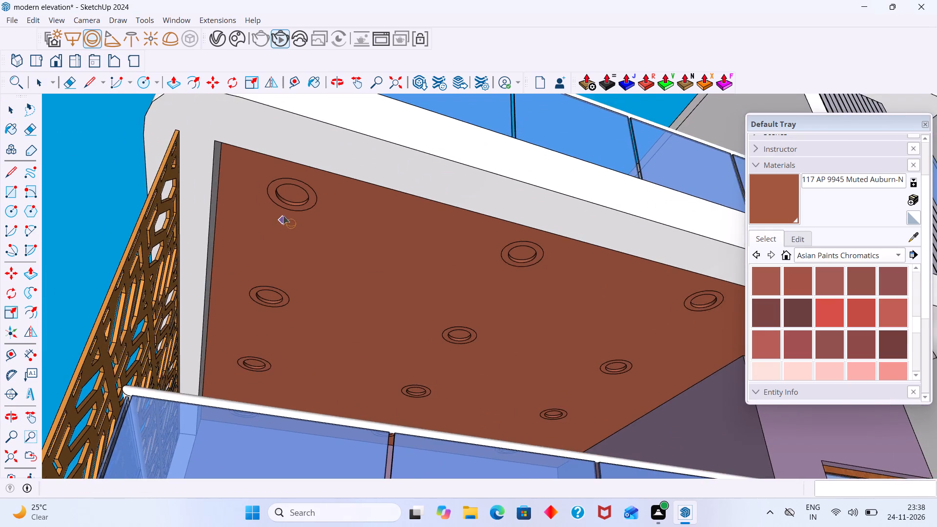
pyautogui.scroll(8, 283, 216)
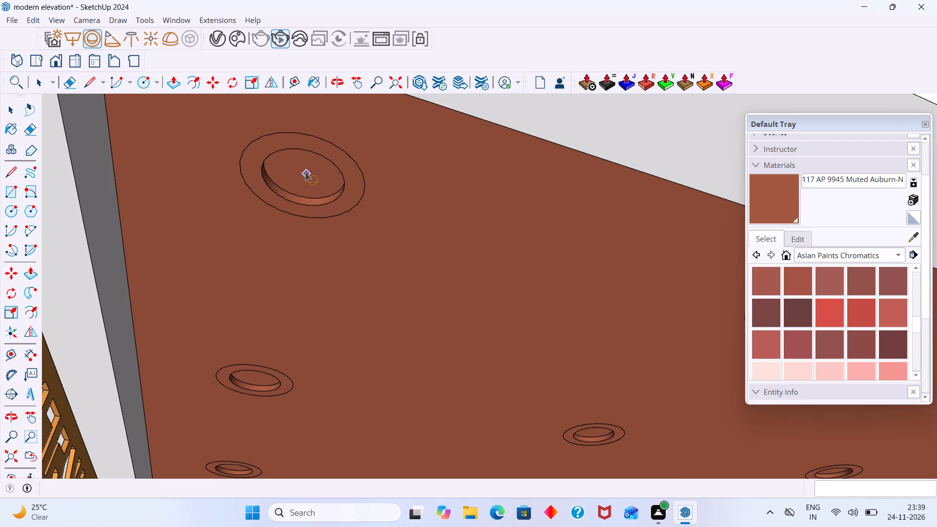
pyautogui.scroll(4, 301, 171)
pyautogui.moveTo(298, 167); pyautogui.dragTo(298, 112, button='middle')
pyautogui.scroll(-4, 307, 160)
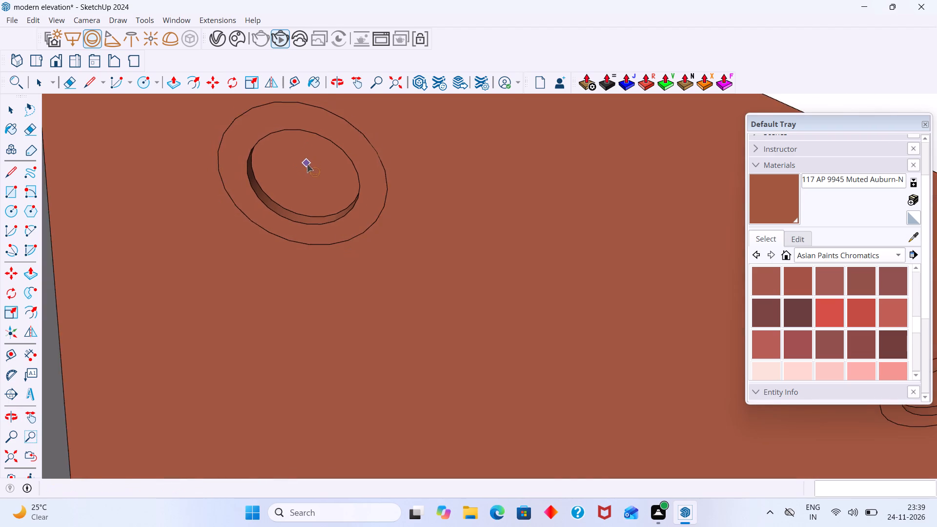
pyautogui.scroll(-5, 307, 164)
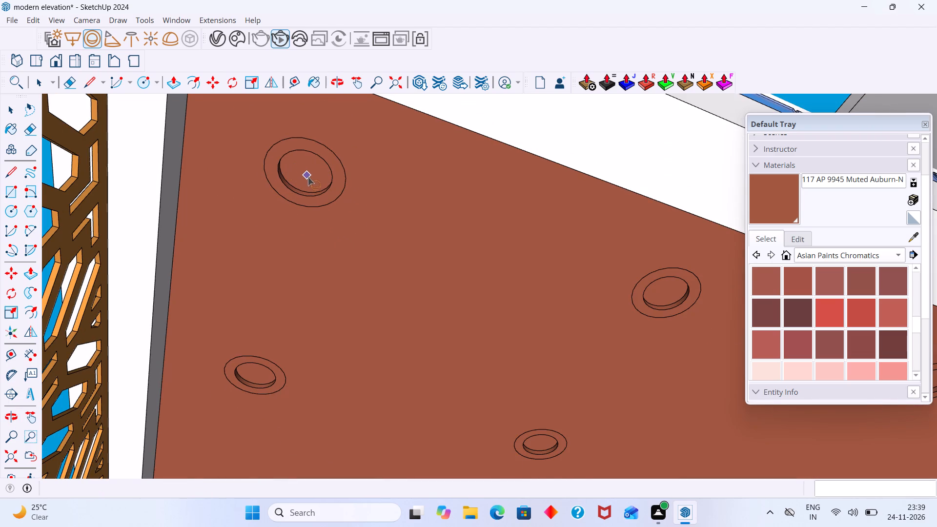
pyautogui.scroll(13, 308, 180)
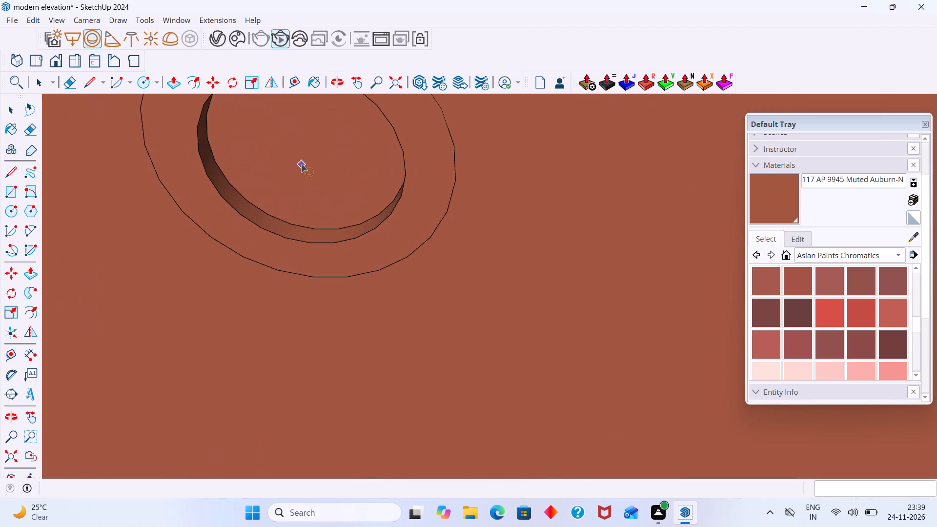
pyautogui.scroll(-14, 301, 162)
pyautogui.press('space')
# Isolate the upper balcony frame group with its ringed brown ceiling using Isolate/Reveal, leaving it deselected.
pyautogui.scroll(-5, 302, 167)
pyautogui.scroll(1, 301, 180)
pyautogui.scroll(-4, 300, 180)
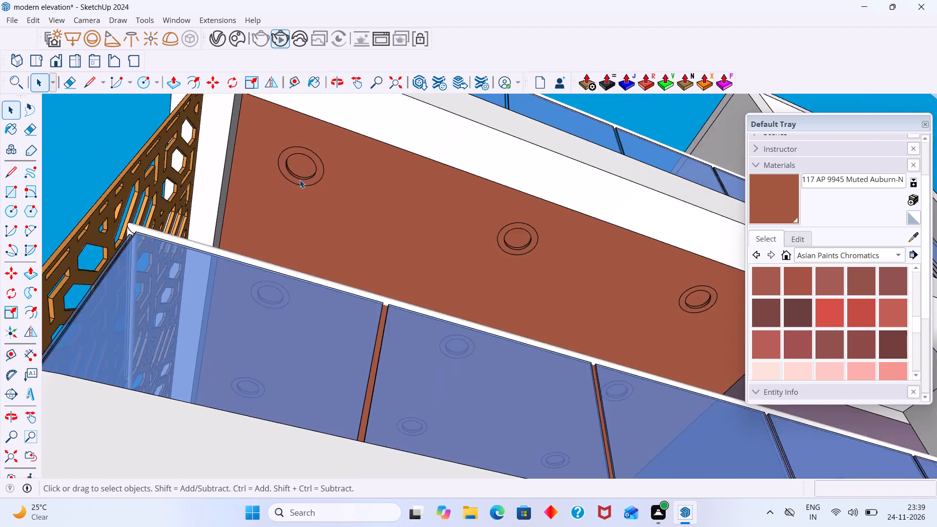
pyautogui.scroll(-4, 300, 180)
pyautogui.moveTo(301, 192); pyautogui.dragTo(277, 247, button='middle')
pyautogui.click(296, 235)
pyautogui.rightClick(298, 235)
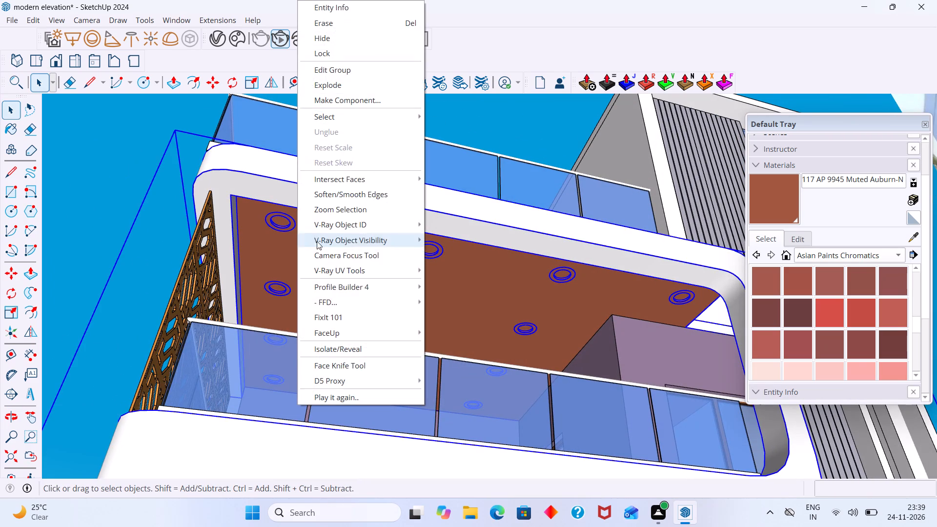
pyautogui.click(334, 351)
pyautogui.scroll(-4, 325, 312)
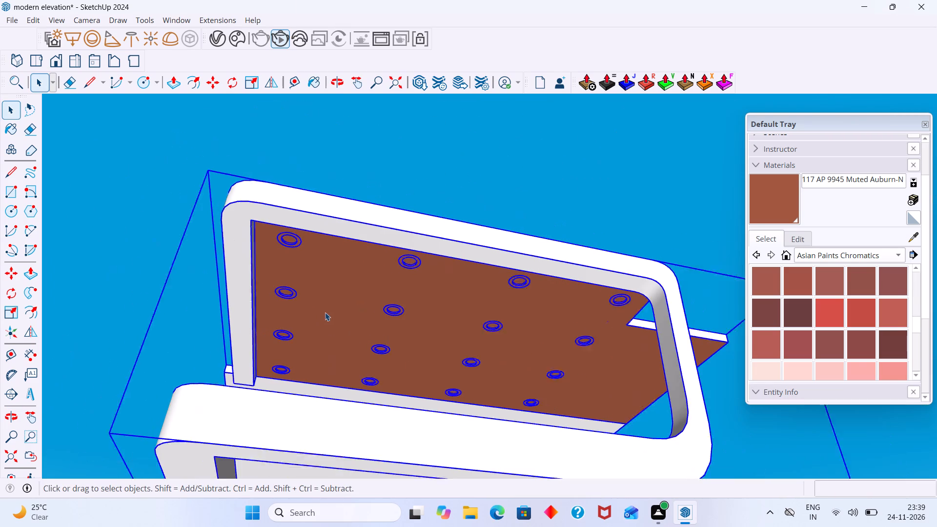
pyautogui.click(141, 226)
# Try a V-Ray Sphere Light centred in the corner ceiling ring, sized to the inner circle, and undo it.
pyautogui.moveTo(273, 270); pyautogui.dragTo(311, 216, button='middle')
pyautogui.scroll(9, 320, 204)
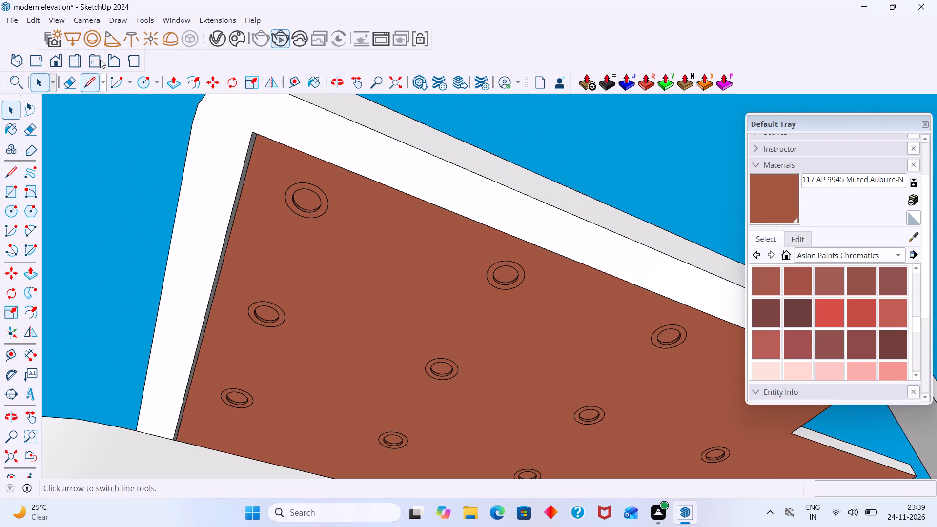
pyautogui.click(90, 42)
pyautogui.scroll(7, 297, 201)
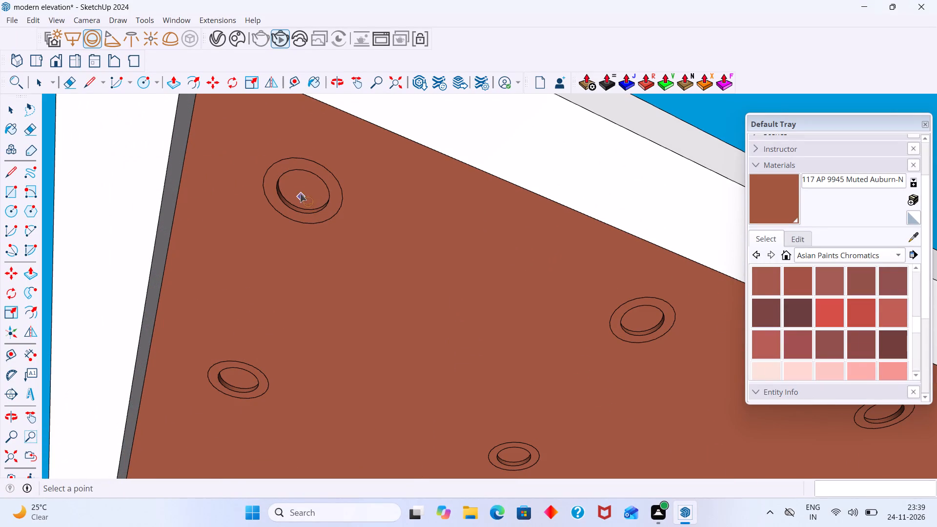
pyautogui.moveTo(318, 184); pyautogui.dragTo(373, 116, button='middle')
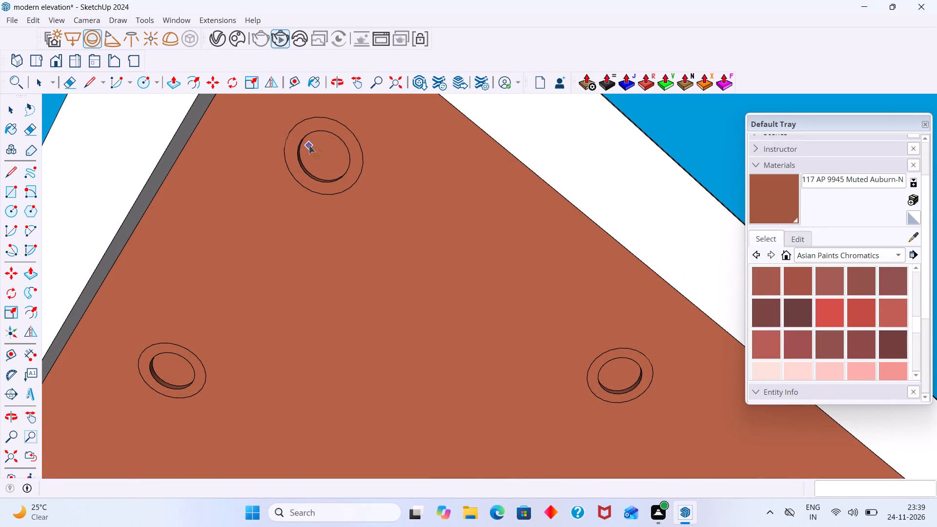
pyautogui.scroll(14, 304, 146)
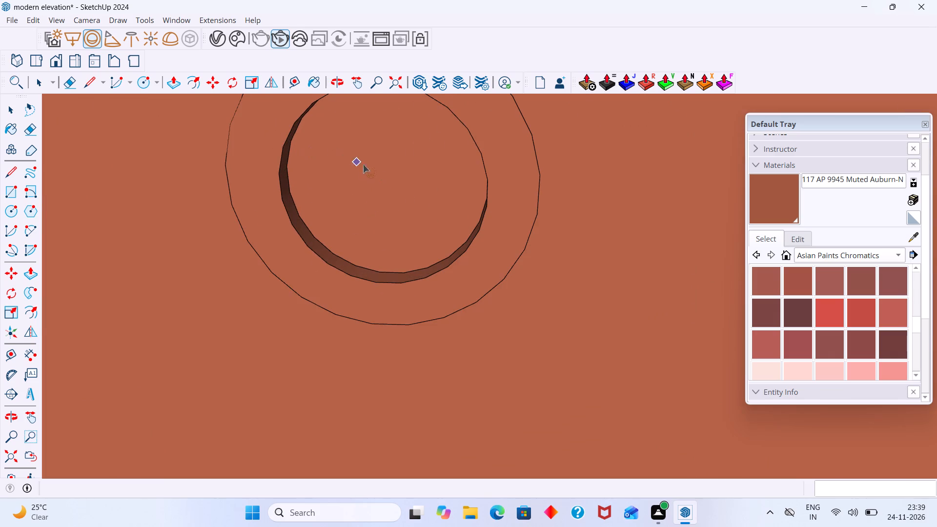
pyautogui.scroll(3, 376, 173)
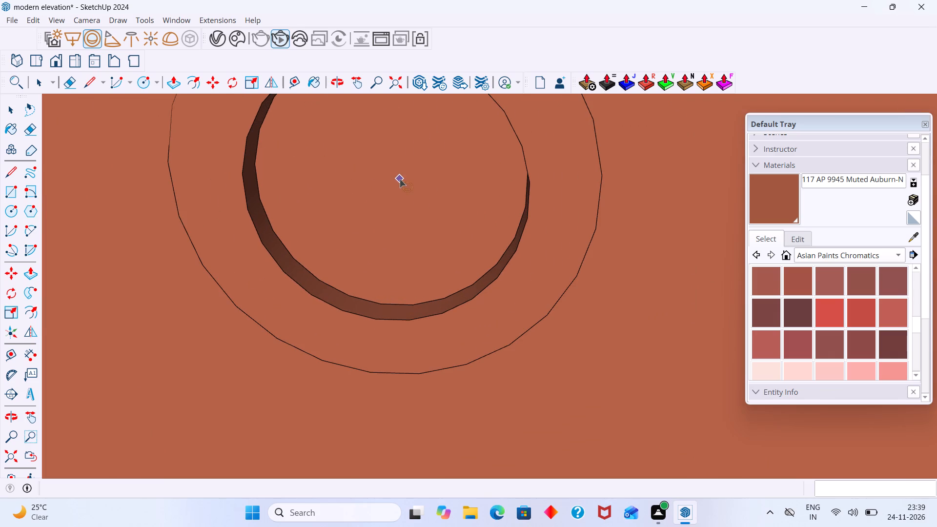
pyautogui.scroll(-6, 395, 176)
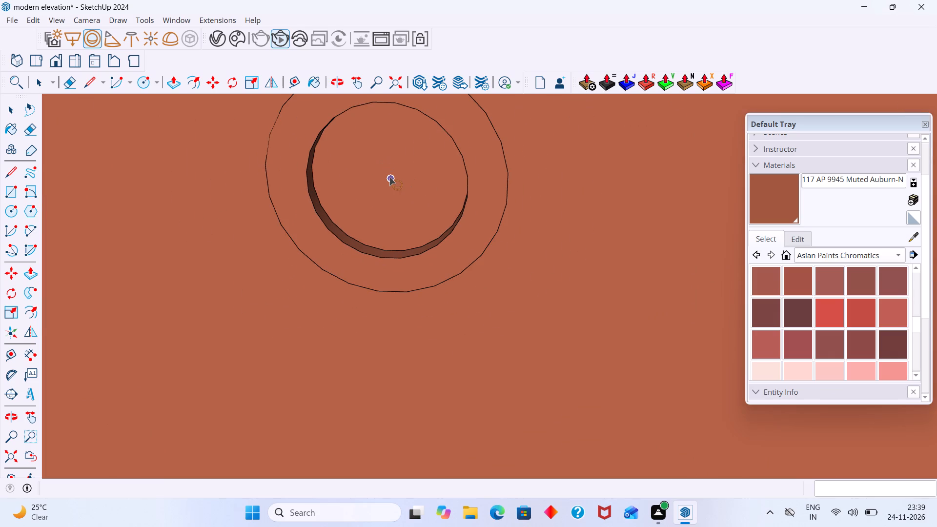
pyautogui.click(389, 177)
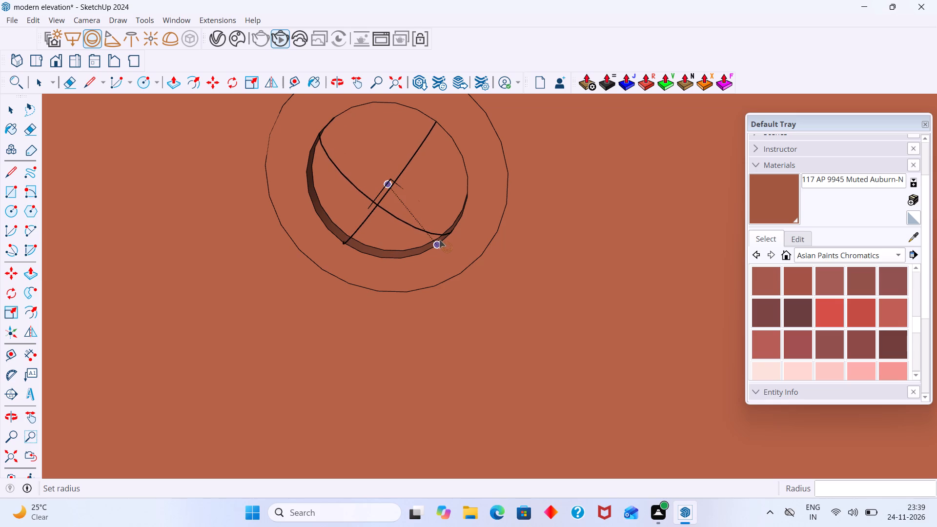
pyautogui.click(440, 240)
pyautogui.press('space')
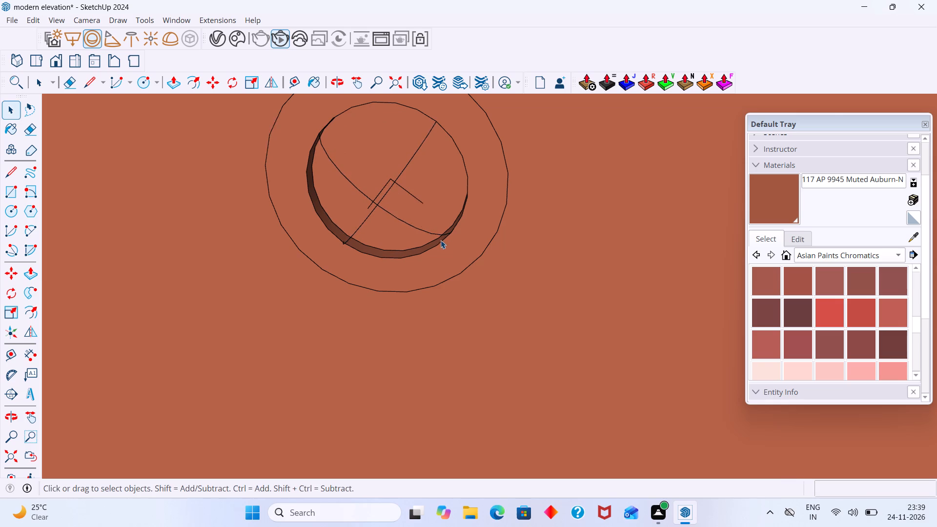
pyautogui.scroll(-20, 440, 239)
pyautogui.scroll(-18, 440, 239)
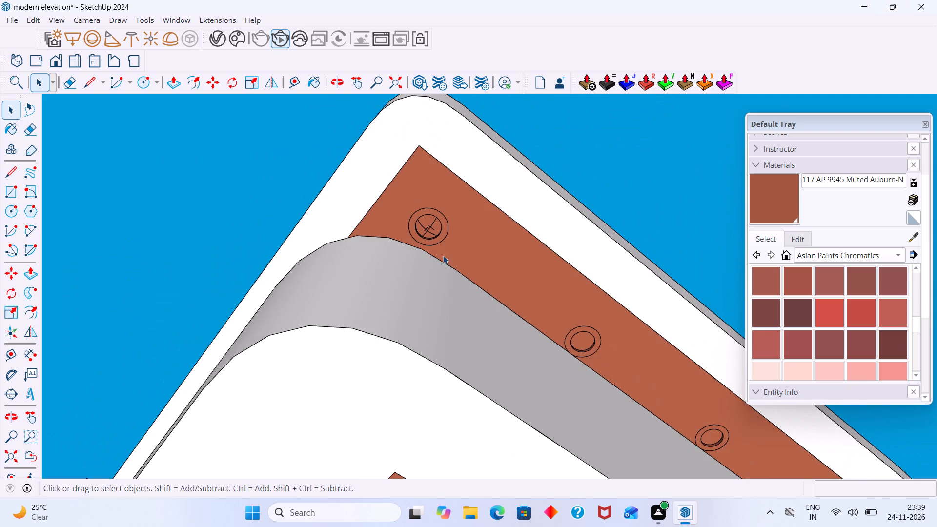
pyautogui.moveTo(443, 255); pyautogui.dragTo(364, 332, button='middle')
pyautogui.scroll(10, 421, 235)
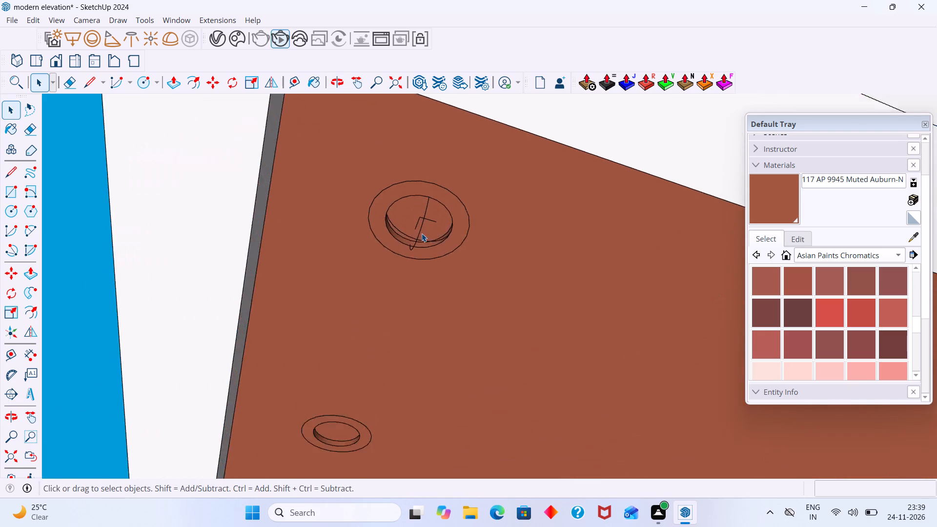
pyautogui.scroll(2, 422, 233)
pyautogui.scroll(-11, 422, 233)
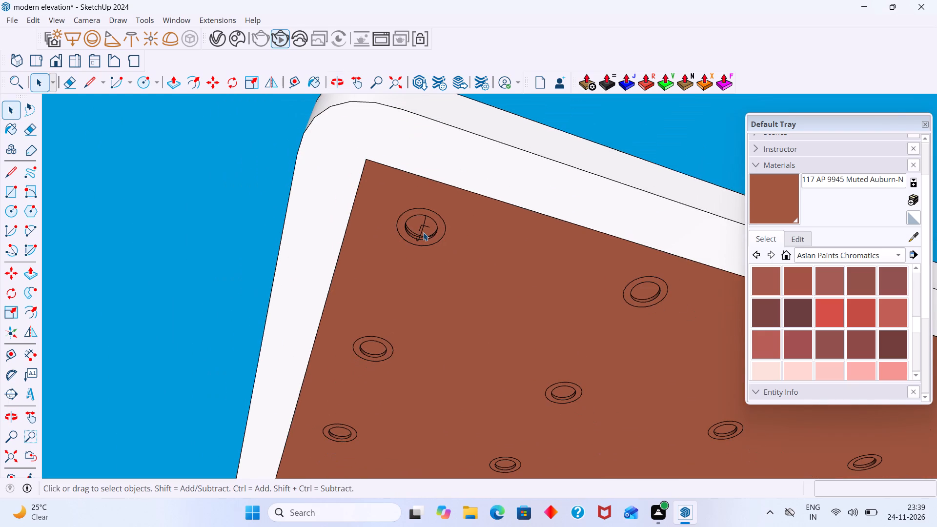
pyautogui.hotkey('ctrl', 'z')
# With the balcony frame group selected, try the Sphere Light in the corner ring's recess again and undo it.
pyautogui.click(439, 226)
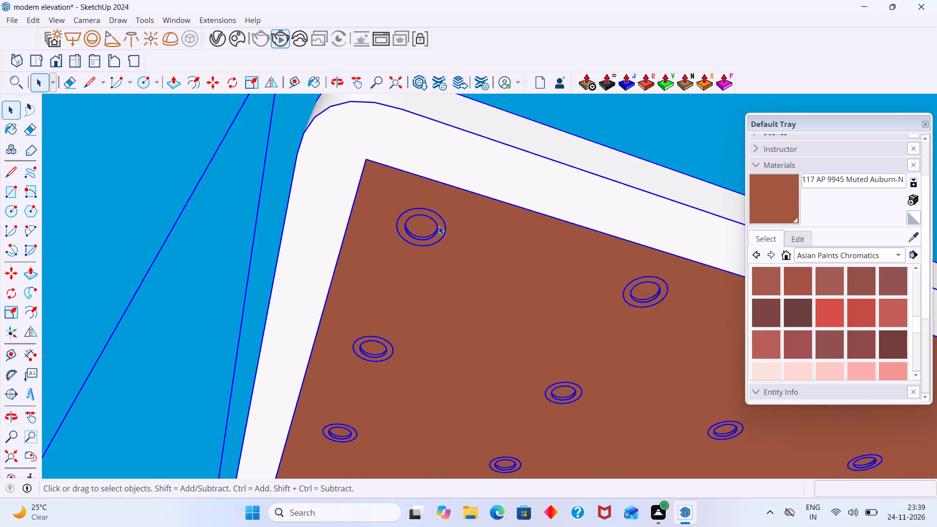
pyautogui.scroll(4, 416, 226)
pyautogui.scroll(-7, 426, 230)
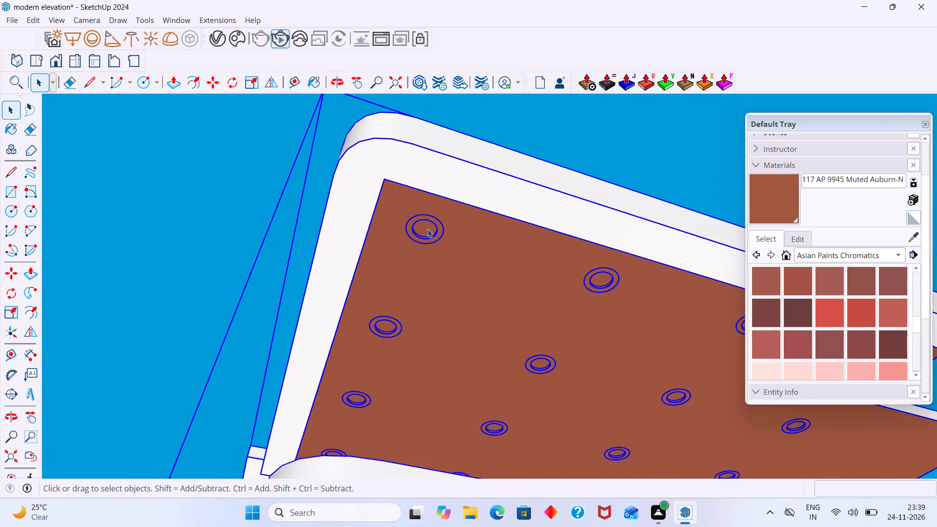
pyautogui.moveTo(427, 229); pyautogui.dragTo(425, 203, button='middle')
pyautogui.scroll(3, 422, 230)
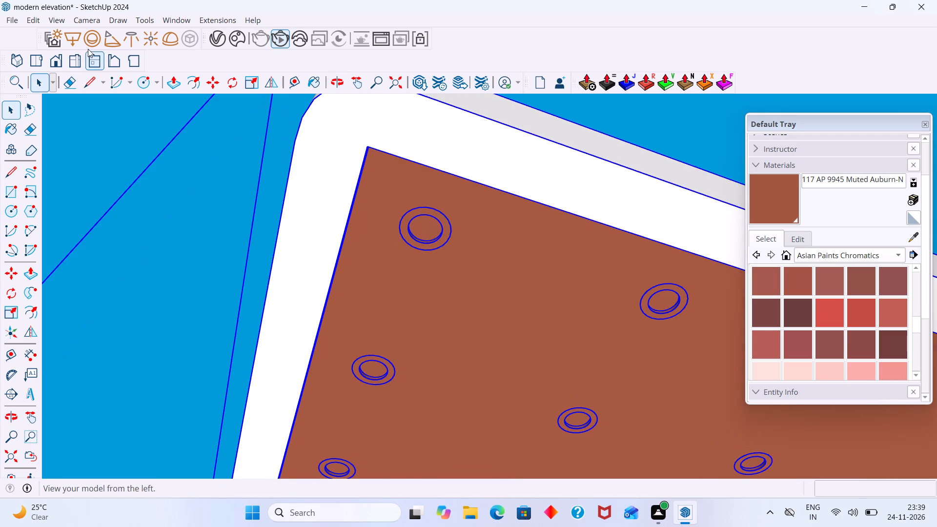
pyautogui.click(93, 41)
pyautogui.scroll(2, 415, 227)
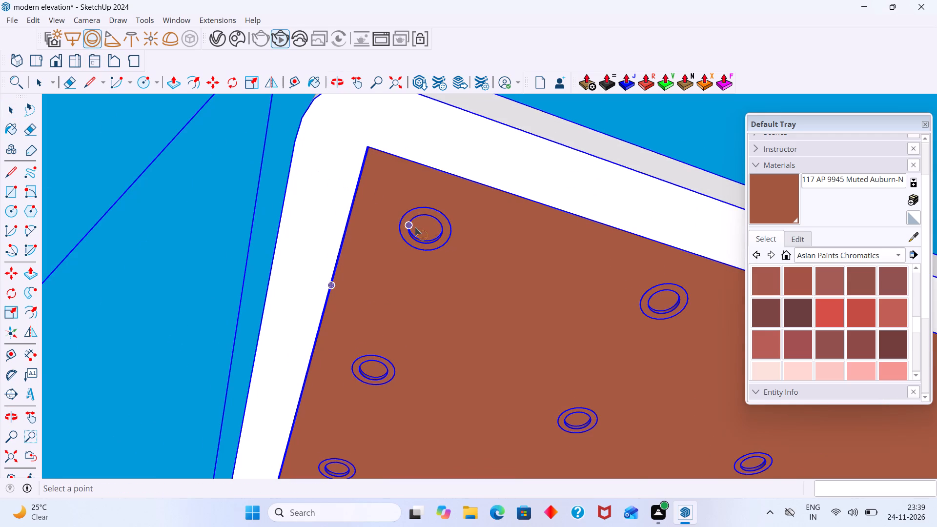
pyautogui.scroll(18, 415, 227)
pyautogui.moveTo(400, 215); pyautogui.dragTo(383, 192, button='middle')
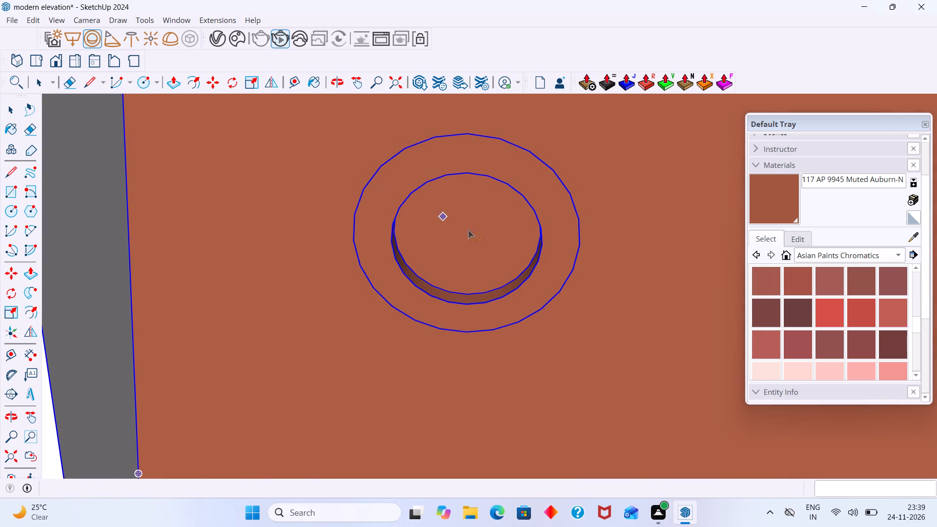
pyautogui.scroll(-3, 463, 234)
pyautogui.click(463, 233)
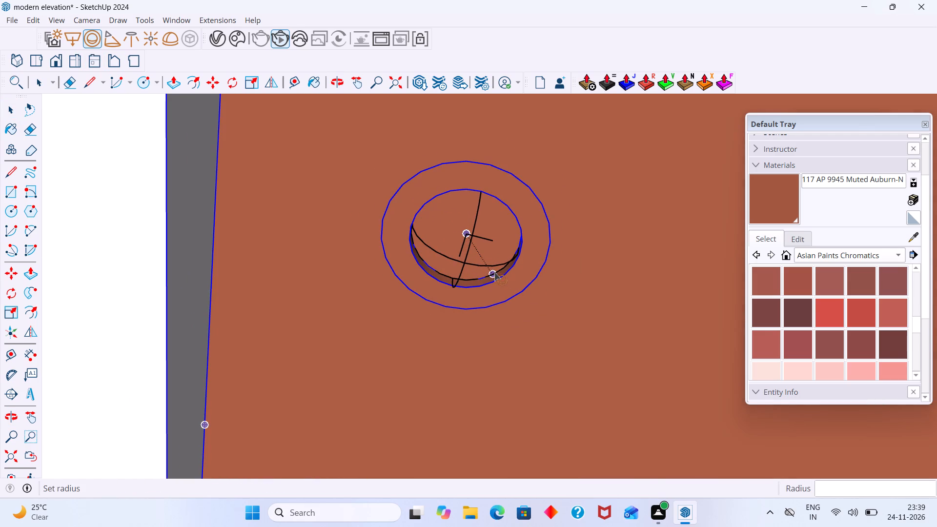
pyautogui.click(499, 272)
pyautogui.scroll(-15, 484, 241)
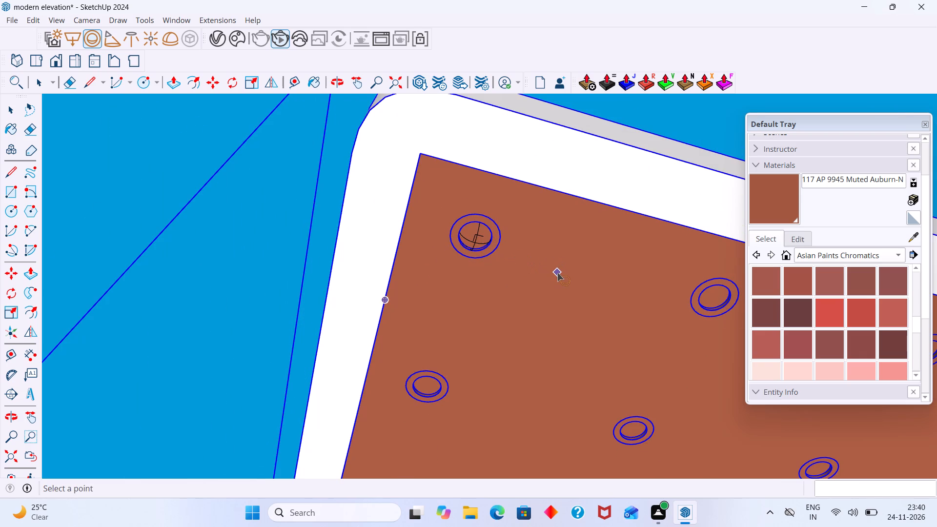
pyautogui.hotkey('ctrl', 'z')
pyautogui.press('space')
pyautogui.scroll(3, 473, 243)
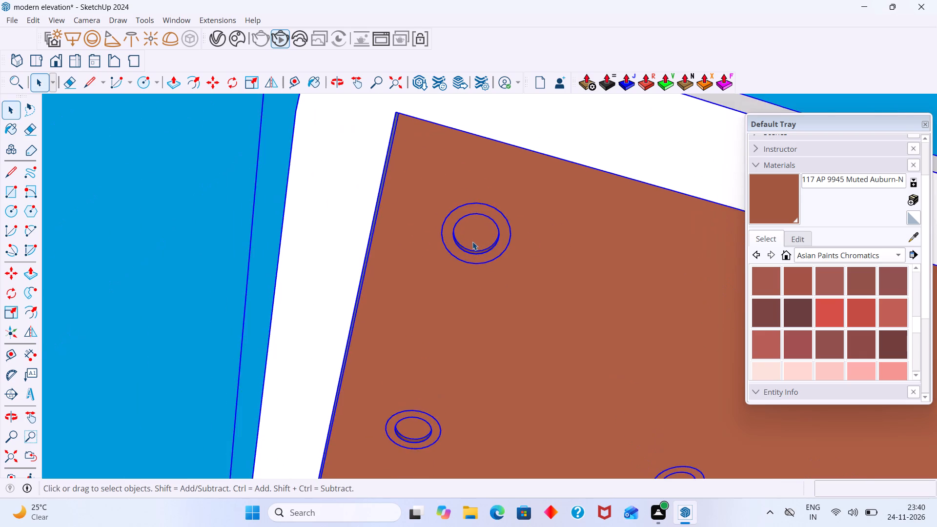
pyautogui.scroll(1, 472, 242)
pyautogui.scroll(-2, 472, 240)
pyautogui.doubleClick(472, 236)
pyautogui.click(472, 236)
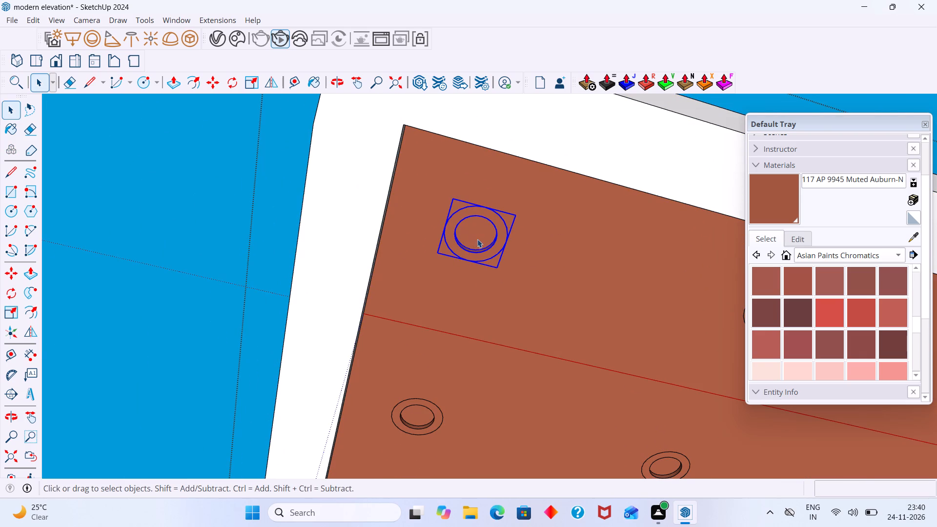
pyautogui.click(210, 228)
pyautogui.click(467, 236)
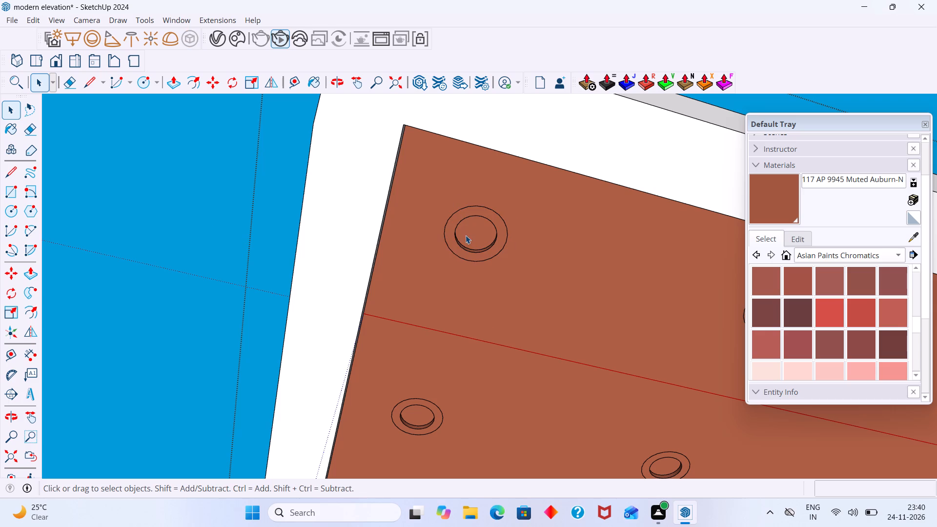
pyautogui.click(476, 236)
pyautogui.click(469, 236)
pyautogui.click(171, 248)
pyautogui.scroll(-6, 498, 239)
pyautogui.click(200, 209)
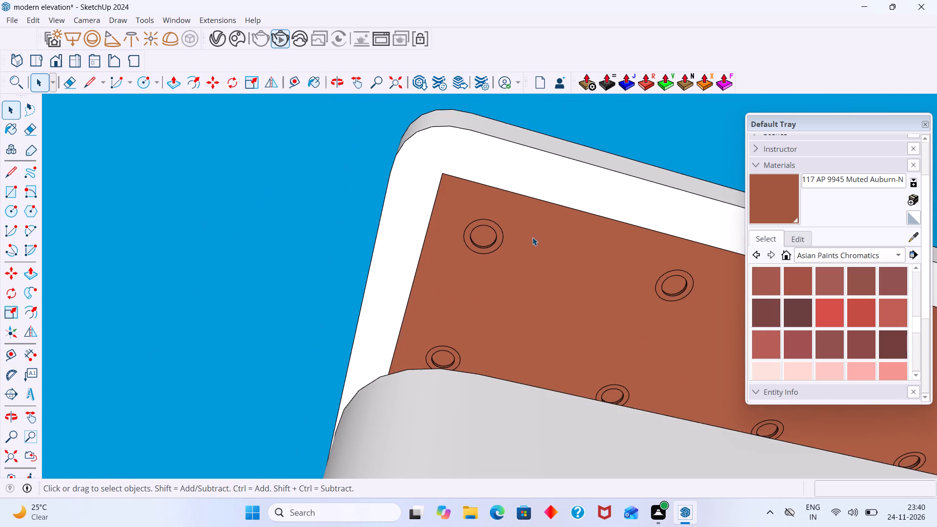
# With the balcony frame group selected, place a V-Ray Sphere Light centred in the corner ceiling ring, sized to the inner circle, leaving everything deselected.
pyautogui.scroll(2, 520, 231)
pyautogui.click(492, 226)
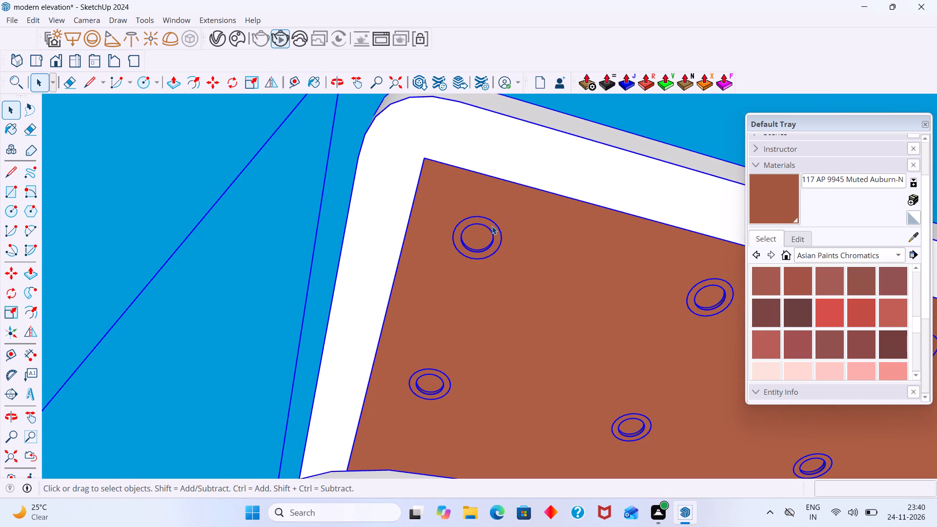
pyautogui.click(94, 43)
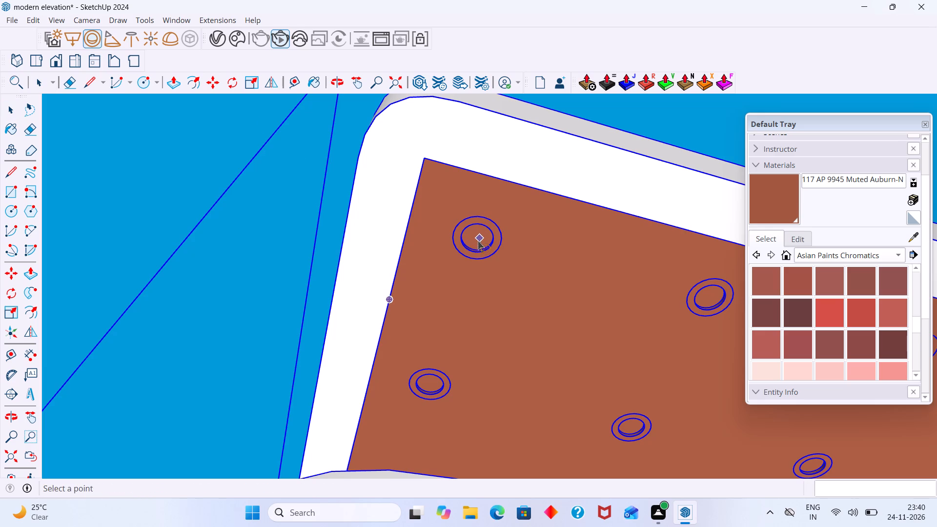
pyautogui.scroll(8, 476, 242)
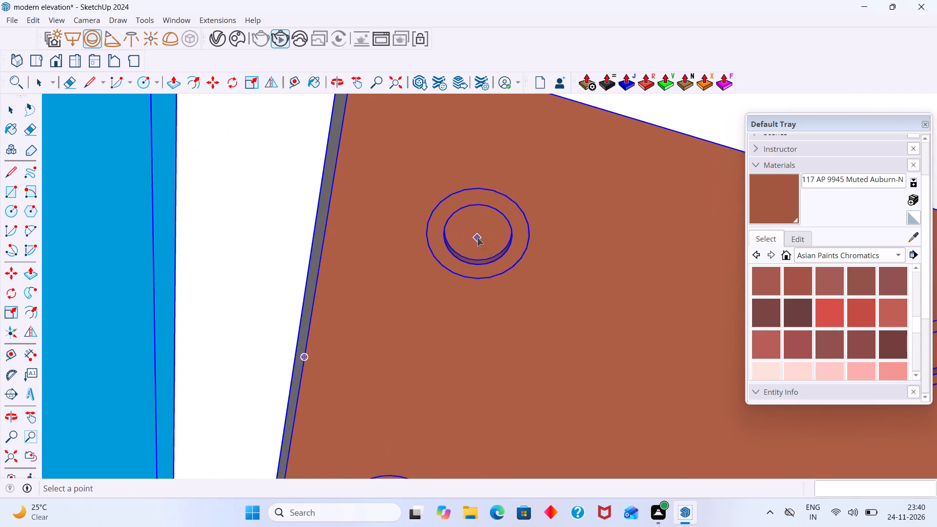
pyautogui.scroll(11, 477, 238)
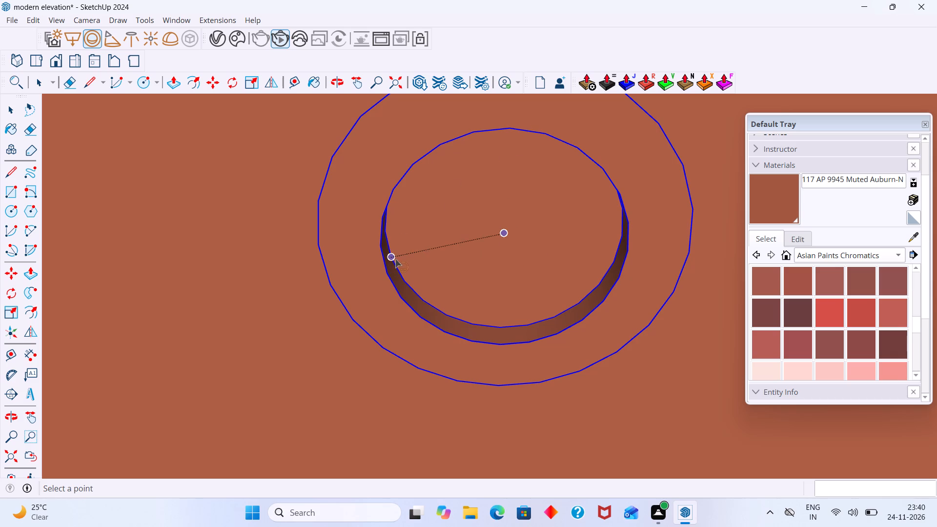
pyautogui.click(507, 234)
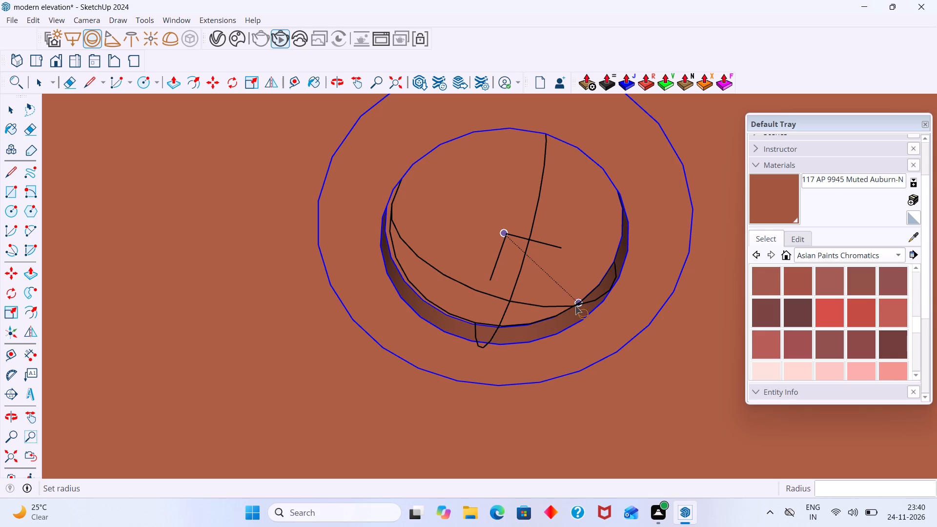
pyautogui.press('Escape')
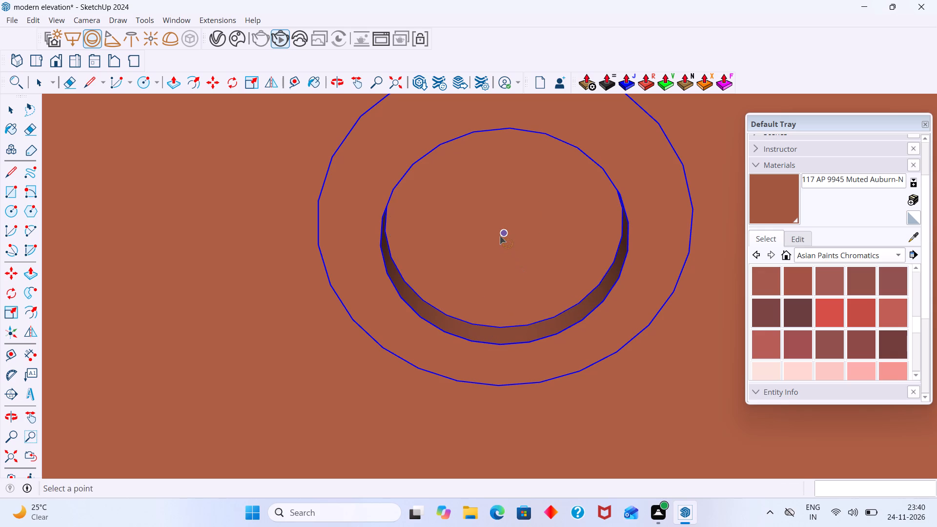
pyautogui.click(500, 236)
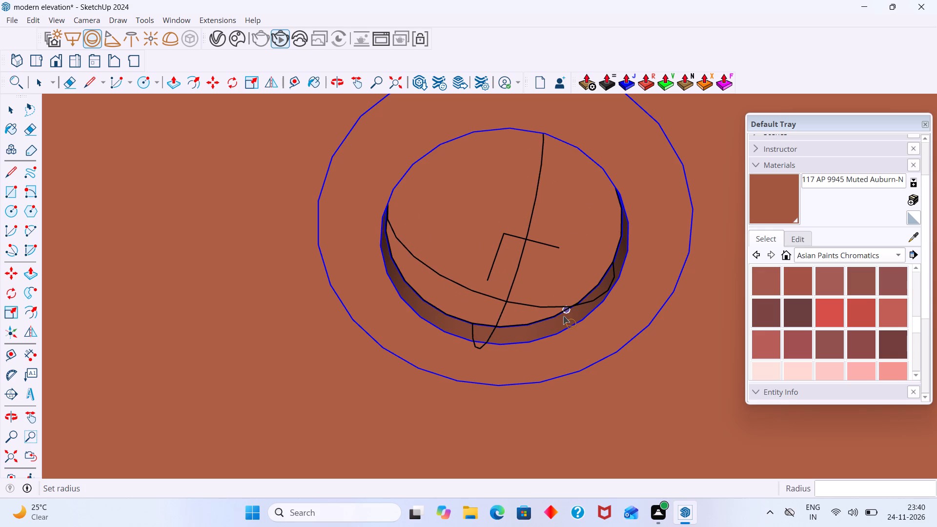
pyautogui.click(563, 316)
pyautogui.scroll(-9, 555, 304)
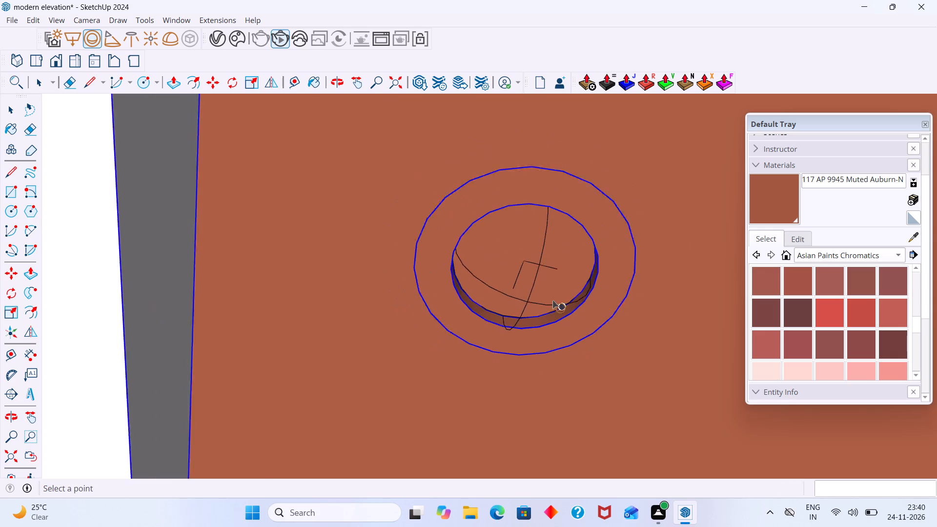
pyautogui.scroll(-20, 552, 300)
pyautogui.scroll(-11, 552, 300)
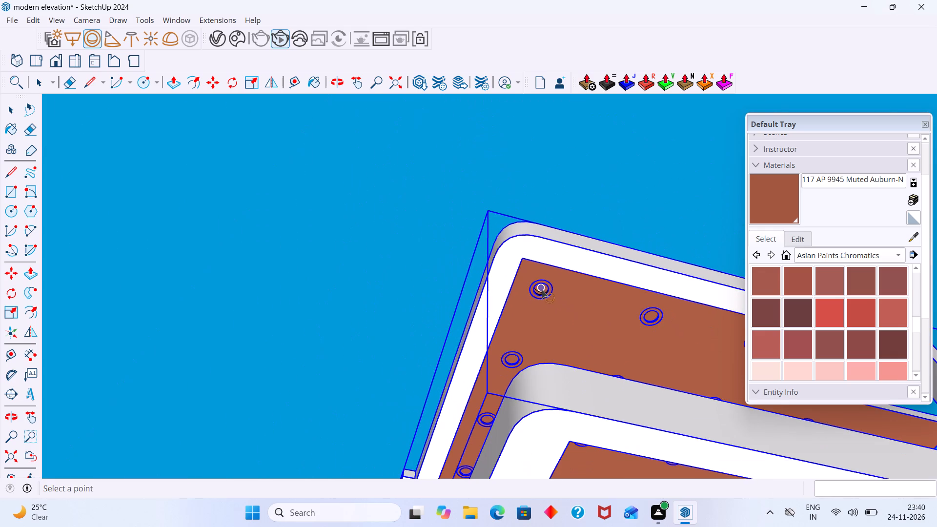
pyautogui.keyDown('shift'); pyautogui.moveTo(541, 291); pyautogui.dragTo(468, 258, button='middle'); pyautogui.keyUp('shift')
pyautogui.press('space')
pyautogui.click(524, 187)
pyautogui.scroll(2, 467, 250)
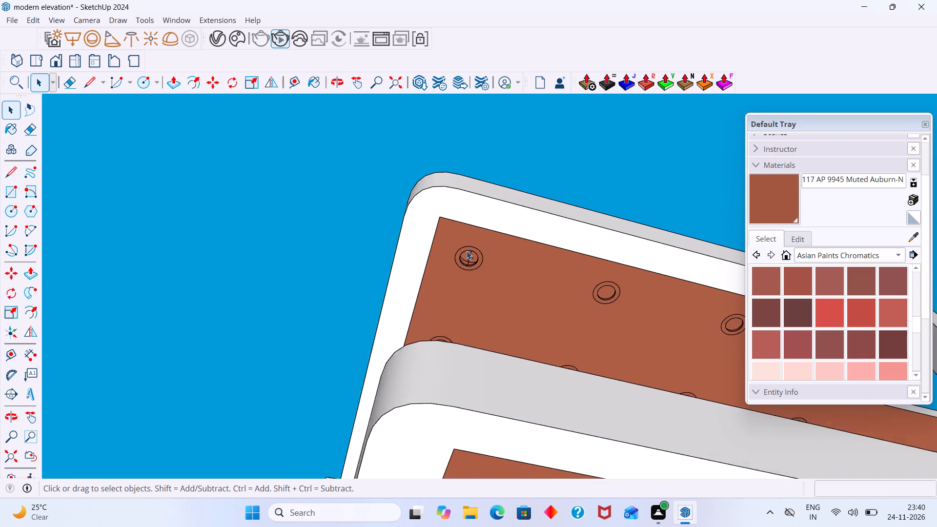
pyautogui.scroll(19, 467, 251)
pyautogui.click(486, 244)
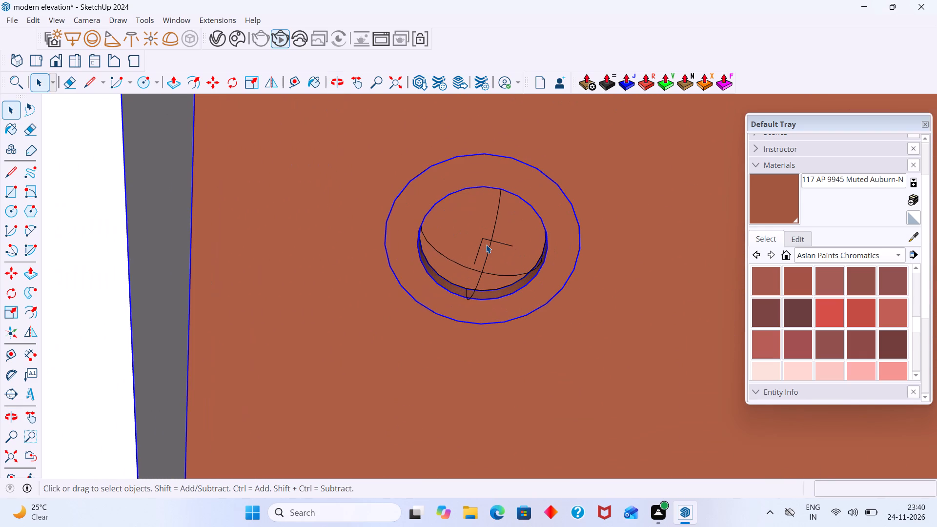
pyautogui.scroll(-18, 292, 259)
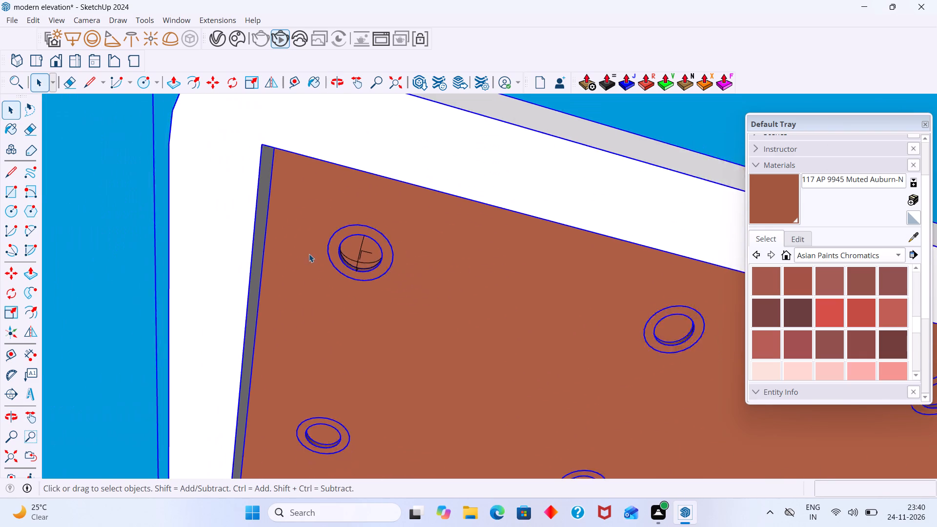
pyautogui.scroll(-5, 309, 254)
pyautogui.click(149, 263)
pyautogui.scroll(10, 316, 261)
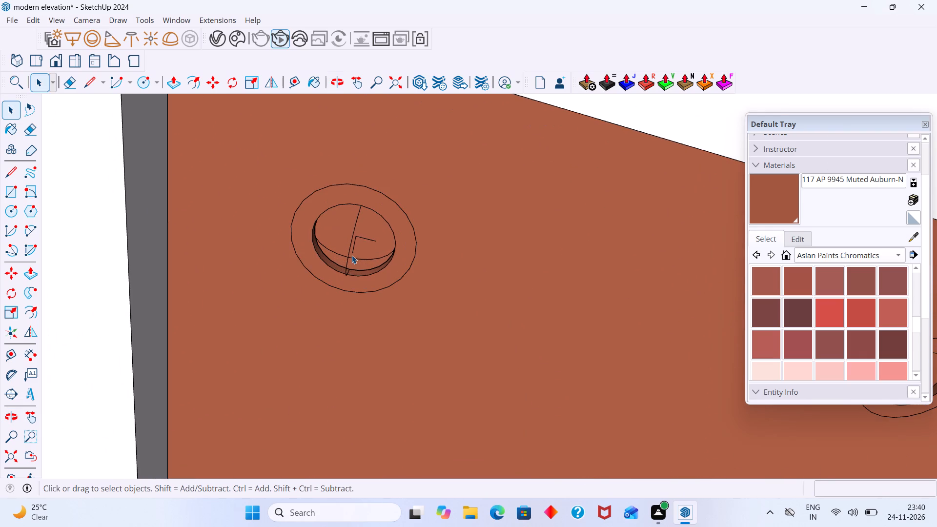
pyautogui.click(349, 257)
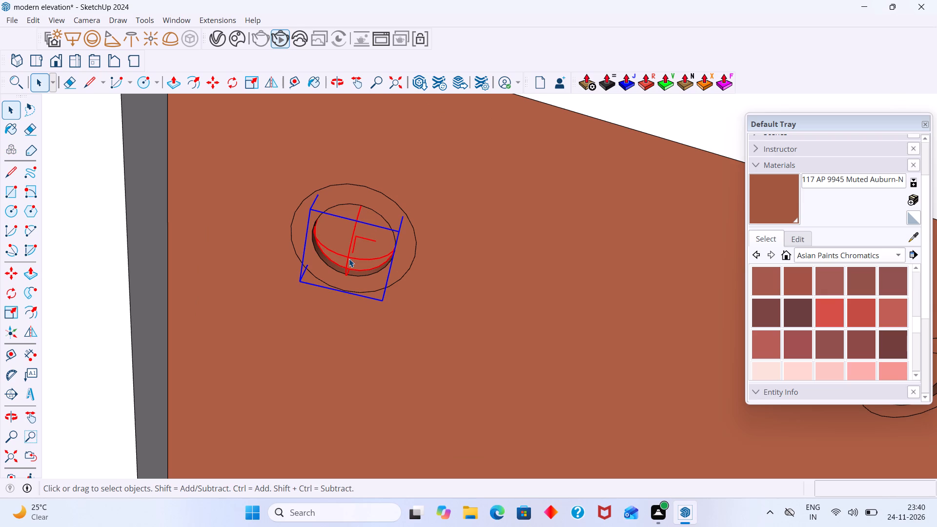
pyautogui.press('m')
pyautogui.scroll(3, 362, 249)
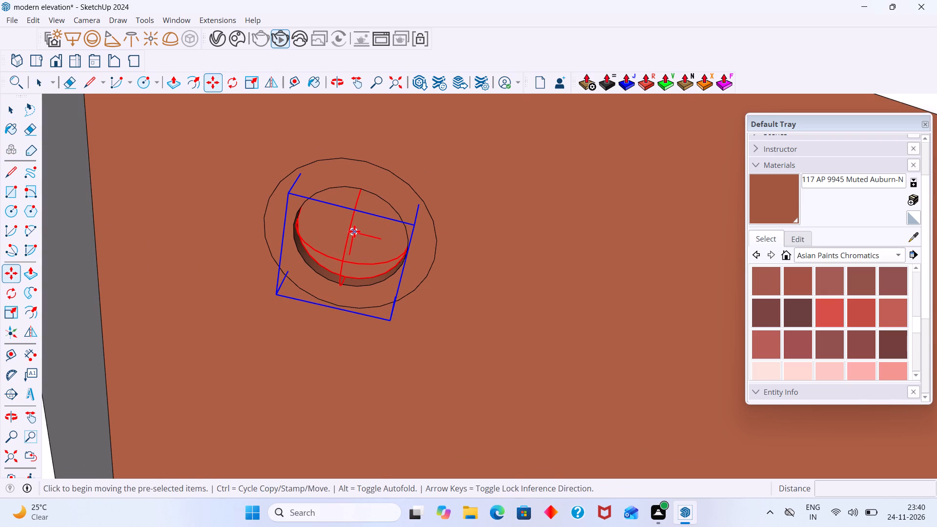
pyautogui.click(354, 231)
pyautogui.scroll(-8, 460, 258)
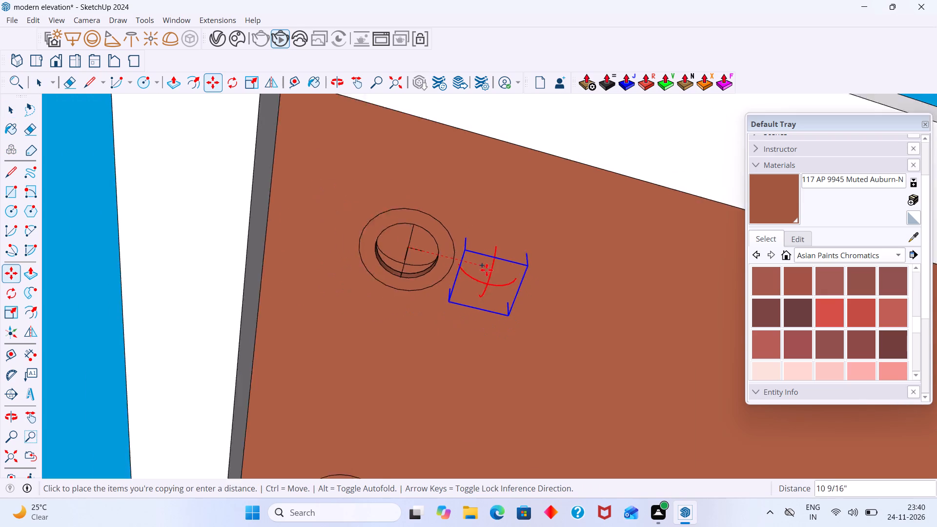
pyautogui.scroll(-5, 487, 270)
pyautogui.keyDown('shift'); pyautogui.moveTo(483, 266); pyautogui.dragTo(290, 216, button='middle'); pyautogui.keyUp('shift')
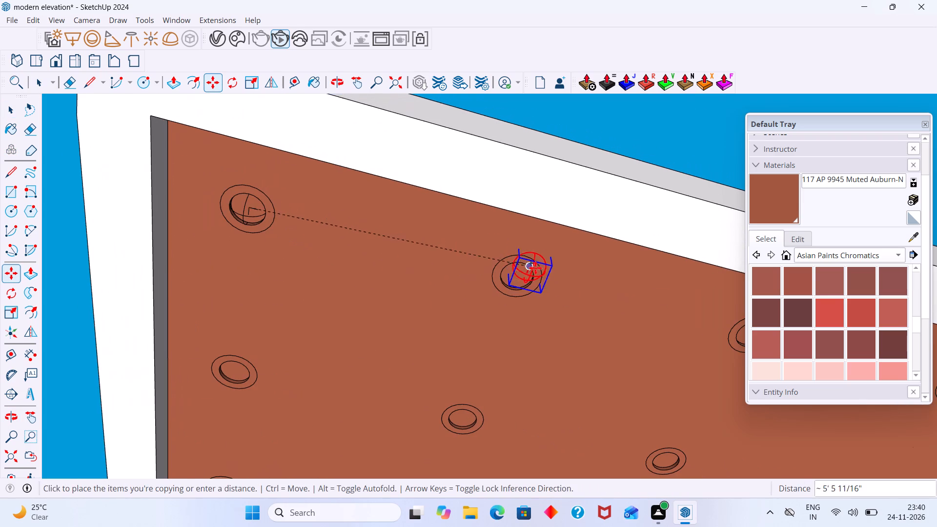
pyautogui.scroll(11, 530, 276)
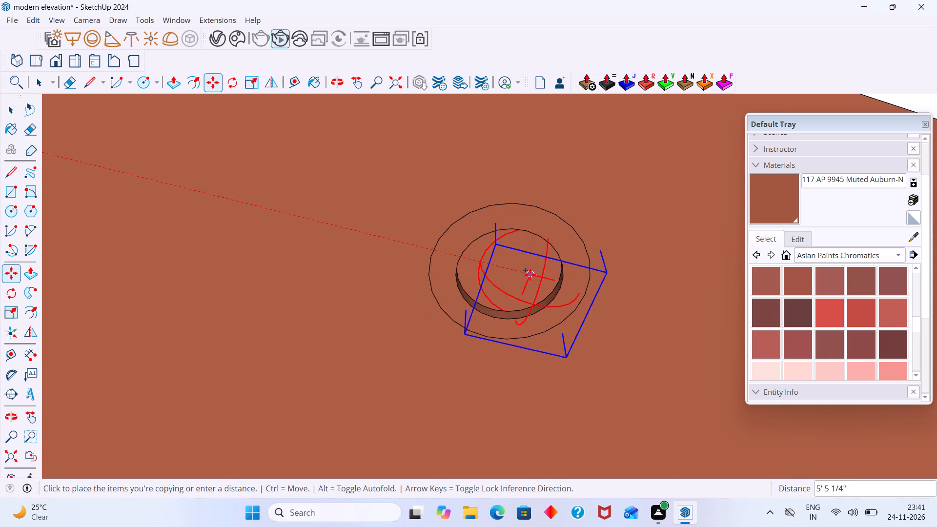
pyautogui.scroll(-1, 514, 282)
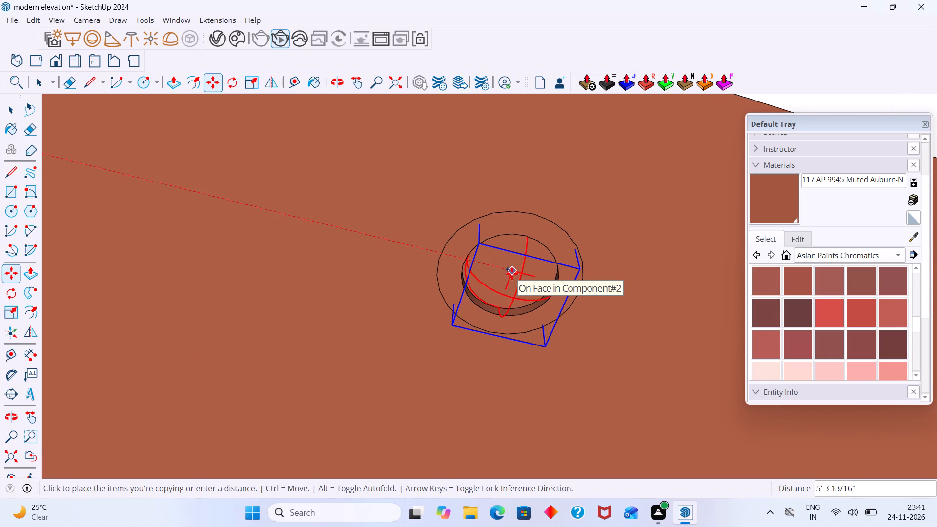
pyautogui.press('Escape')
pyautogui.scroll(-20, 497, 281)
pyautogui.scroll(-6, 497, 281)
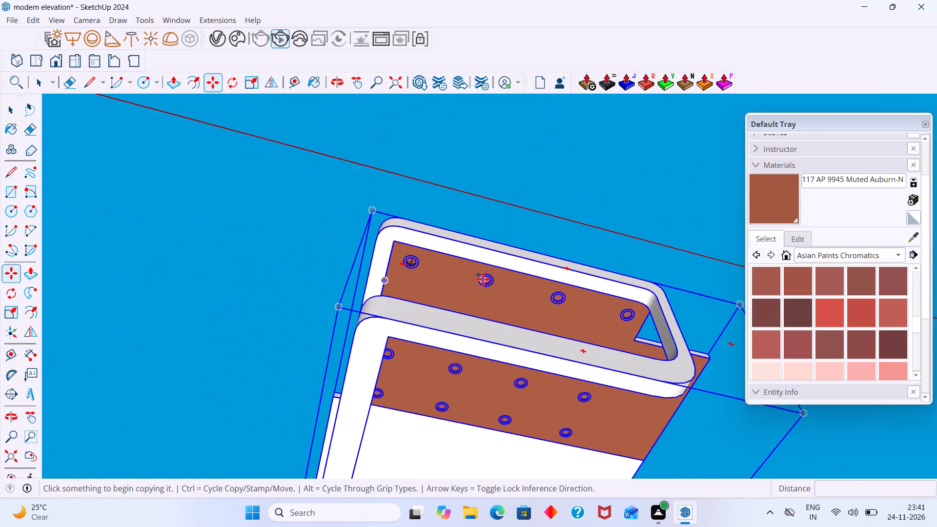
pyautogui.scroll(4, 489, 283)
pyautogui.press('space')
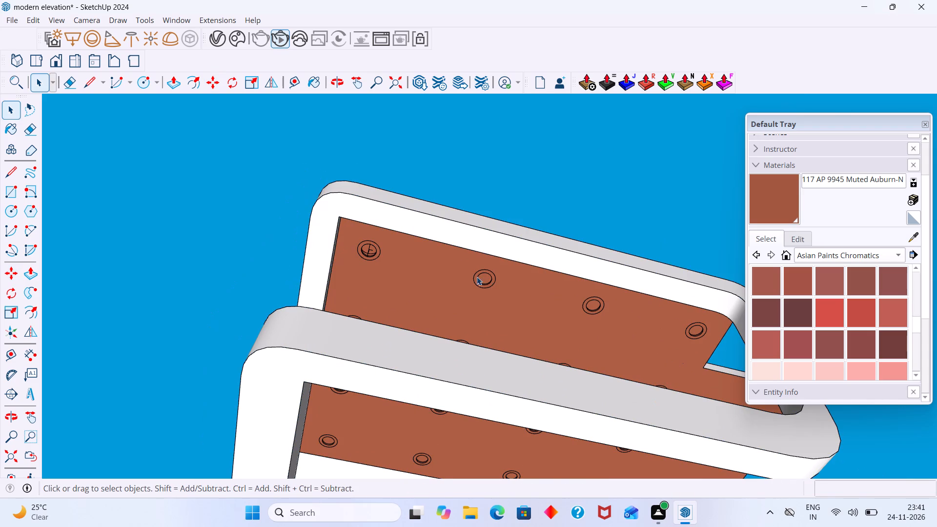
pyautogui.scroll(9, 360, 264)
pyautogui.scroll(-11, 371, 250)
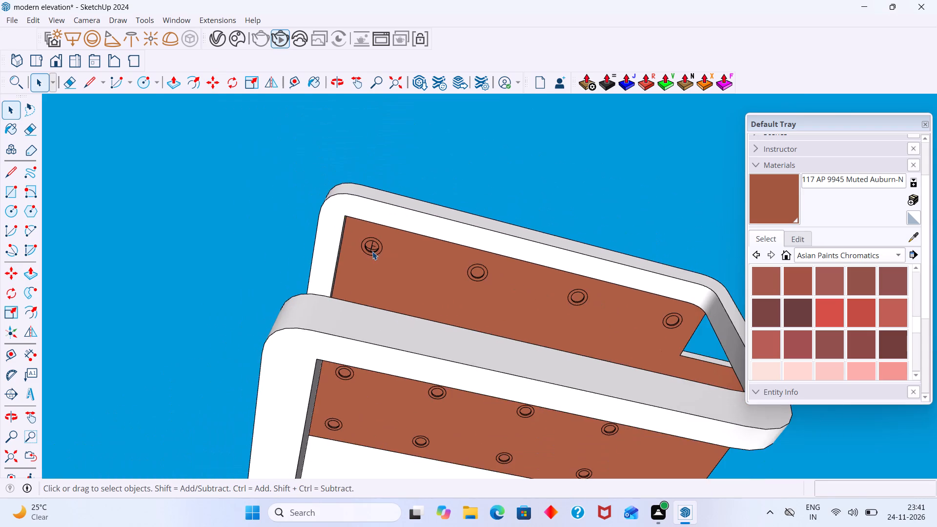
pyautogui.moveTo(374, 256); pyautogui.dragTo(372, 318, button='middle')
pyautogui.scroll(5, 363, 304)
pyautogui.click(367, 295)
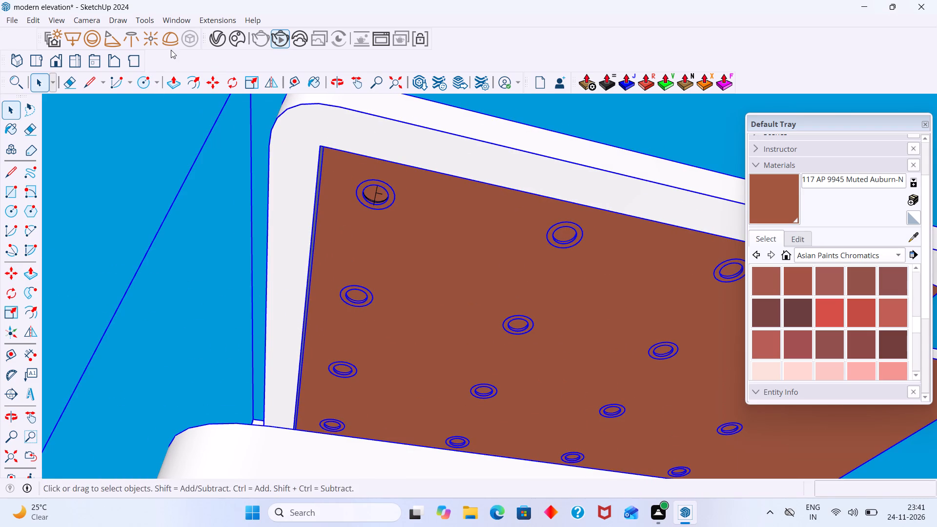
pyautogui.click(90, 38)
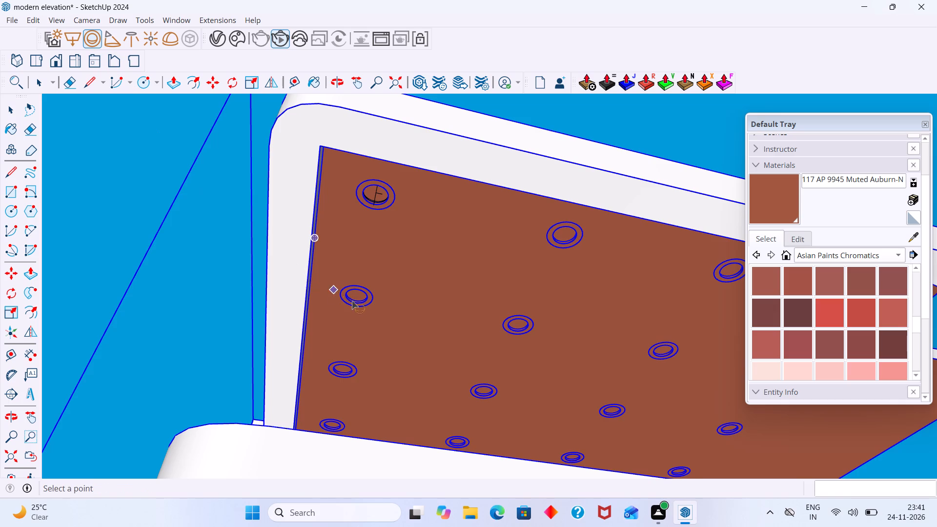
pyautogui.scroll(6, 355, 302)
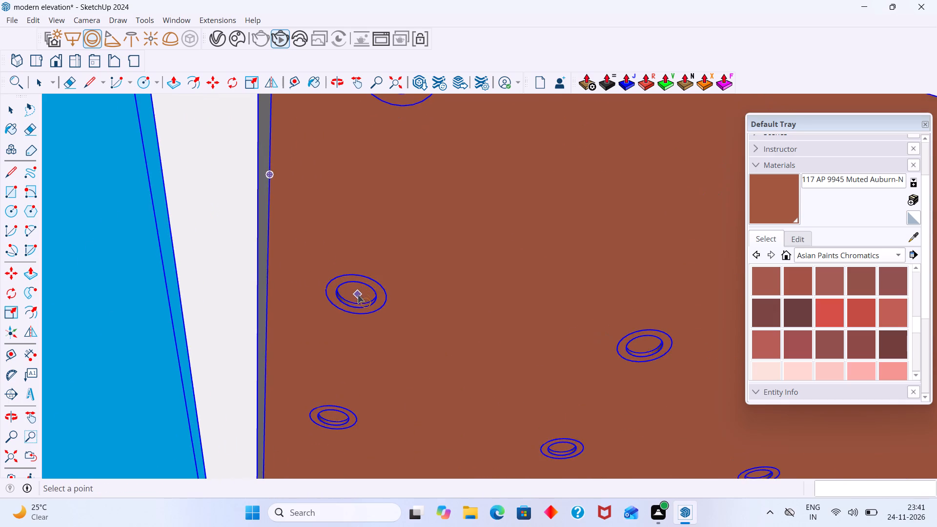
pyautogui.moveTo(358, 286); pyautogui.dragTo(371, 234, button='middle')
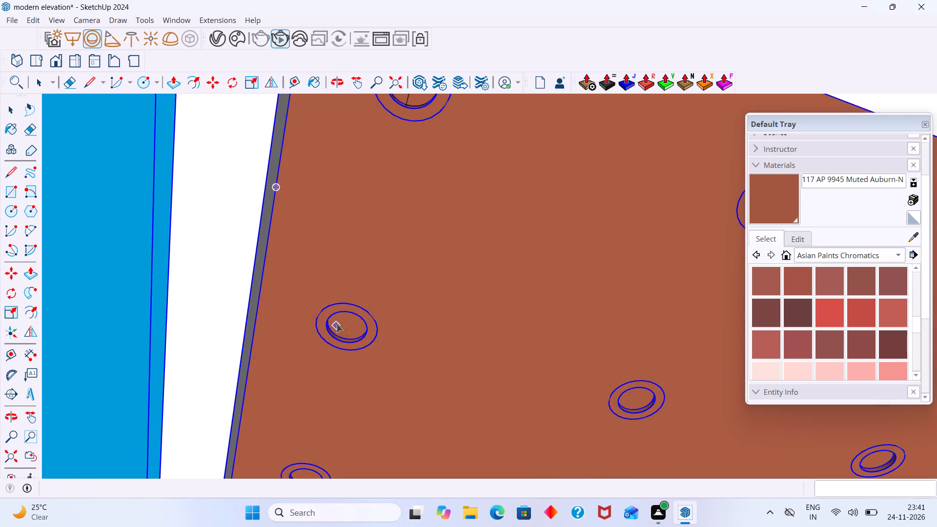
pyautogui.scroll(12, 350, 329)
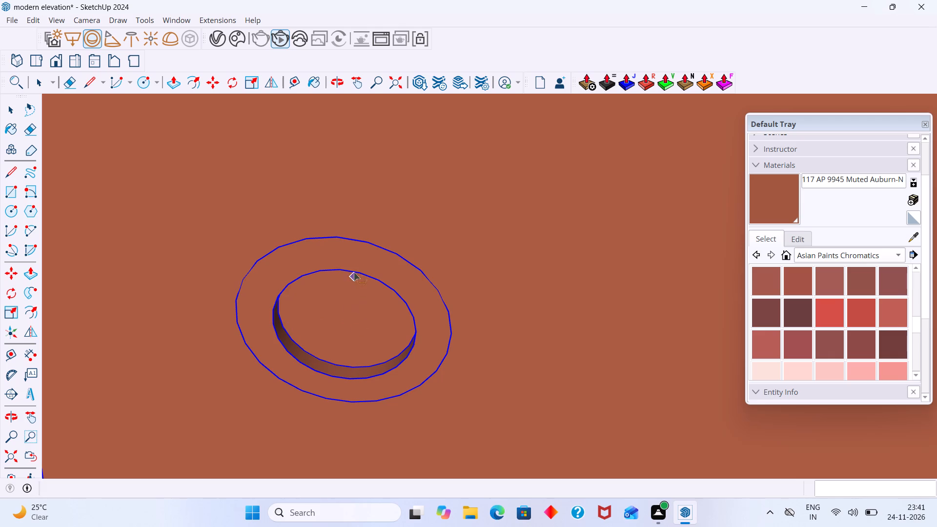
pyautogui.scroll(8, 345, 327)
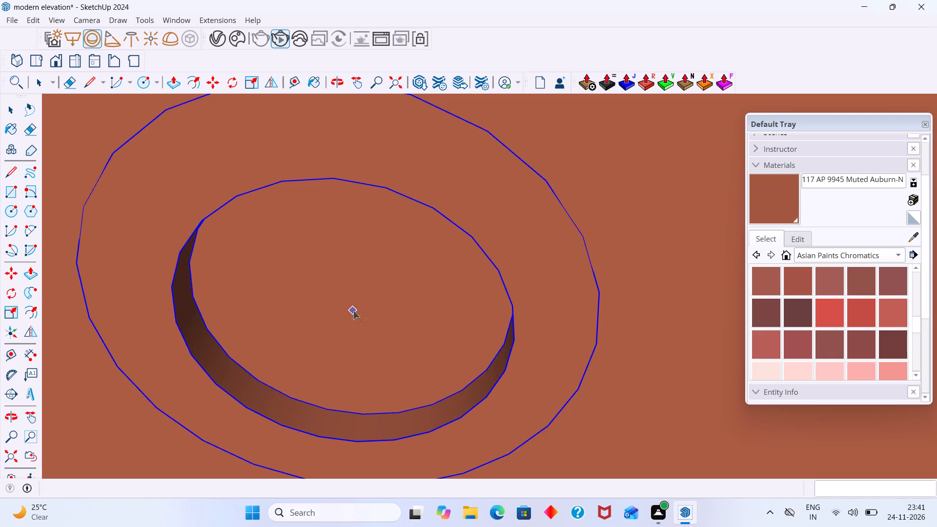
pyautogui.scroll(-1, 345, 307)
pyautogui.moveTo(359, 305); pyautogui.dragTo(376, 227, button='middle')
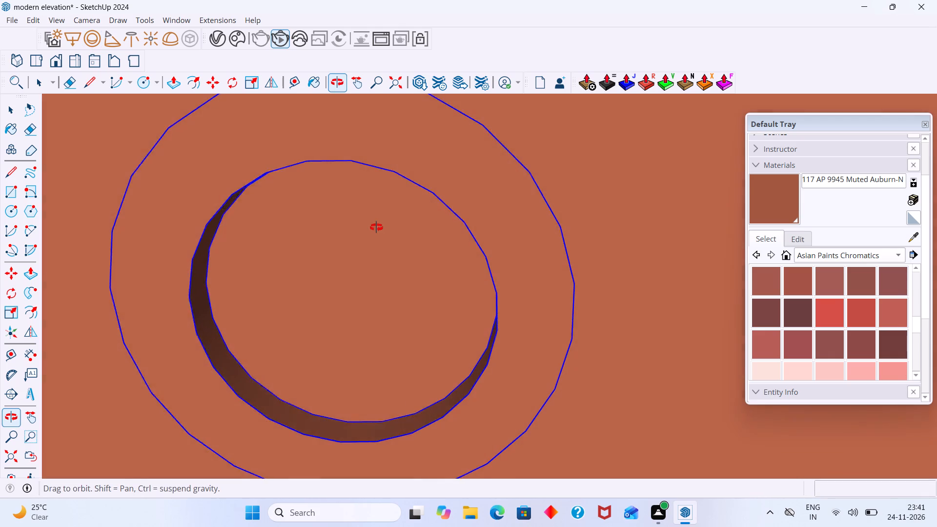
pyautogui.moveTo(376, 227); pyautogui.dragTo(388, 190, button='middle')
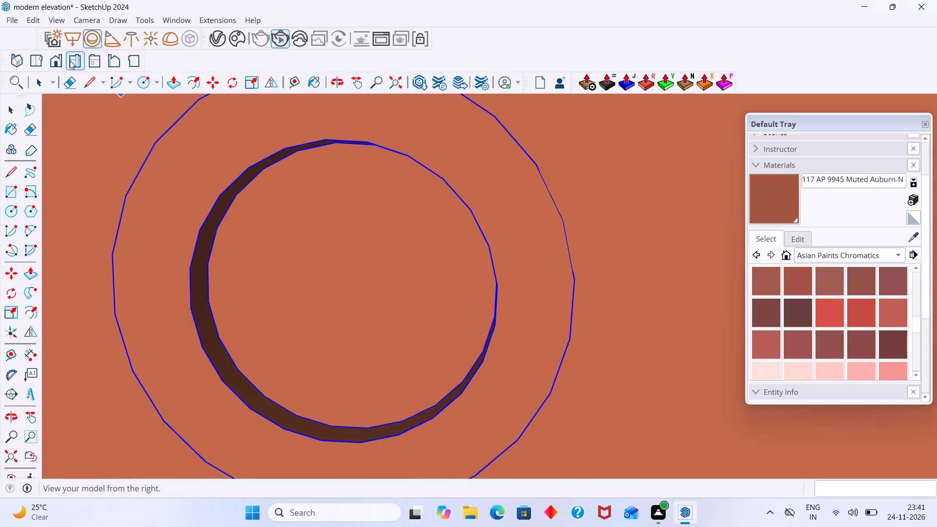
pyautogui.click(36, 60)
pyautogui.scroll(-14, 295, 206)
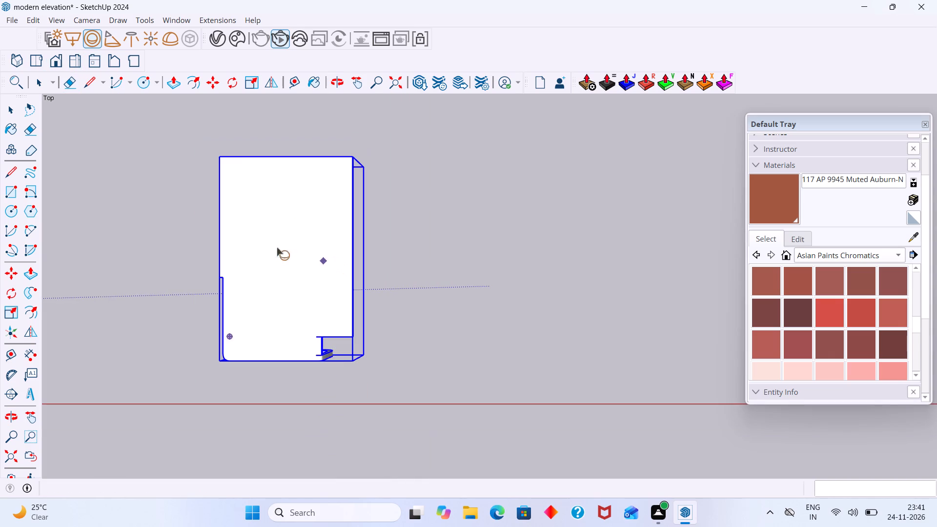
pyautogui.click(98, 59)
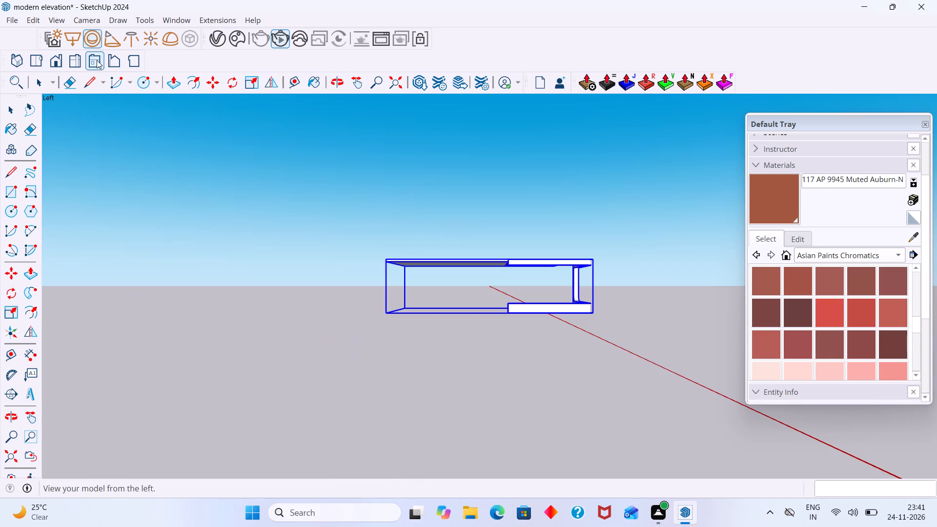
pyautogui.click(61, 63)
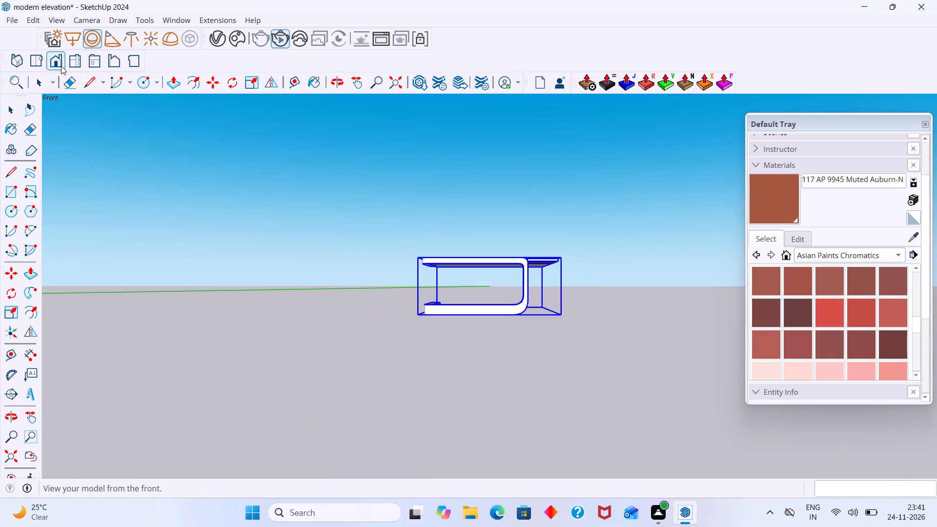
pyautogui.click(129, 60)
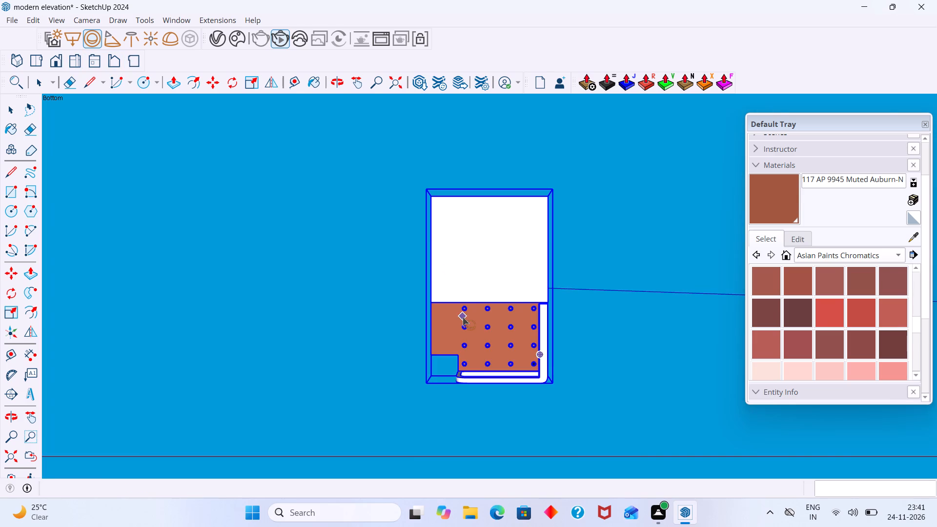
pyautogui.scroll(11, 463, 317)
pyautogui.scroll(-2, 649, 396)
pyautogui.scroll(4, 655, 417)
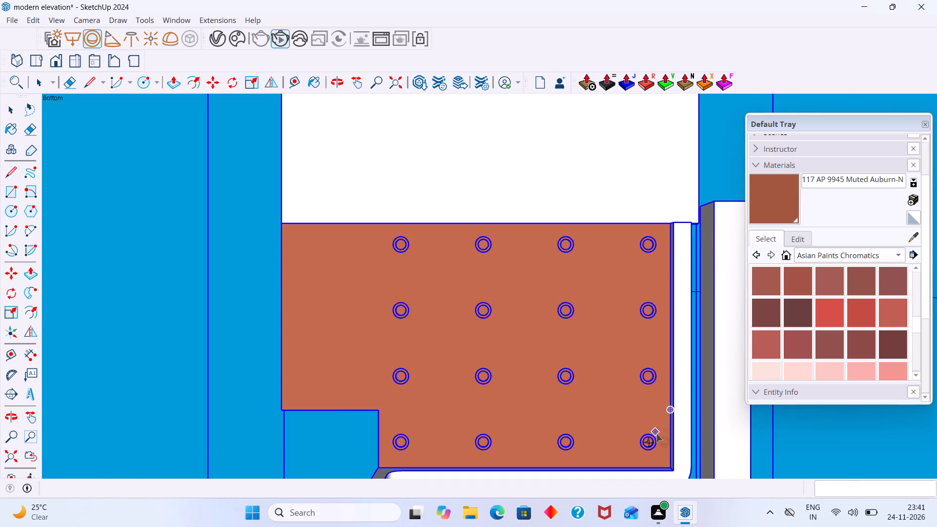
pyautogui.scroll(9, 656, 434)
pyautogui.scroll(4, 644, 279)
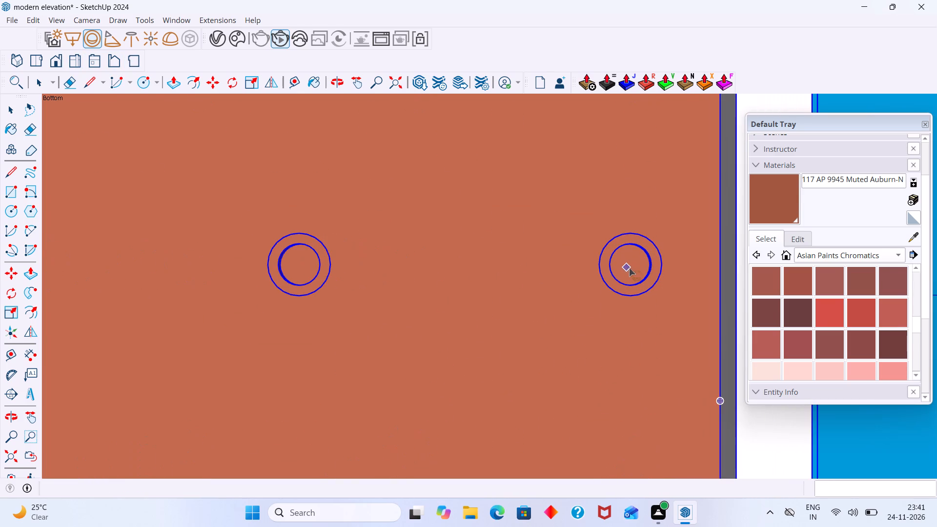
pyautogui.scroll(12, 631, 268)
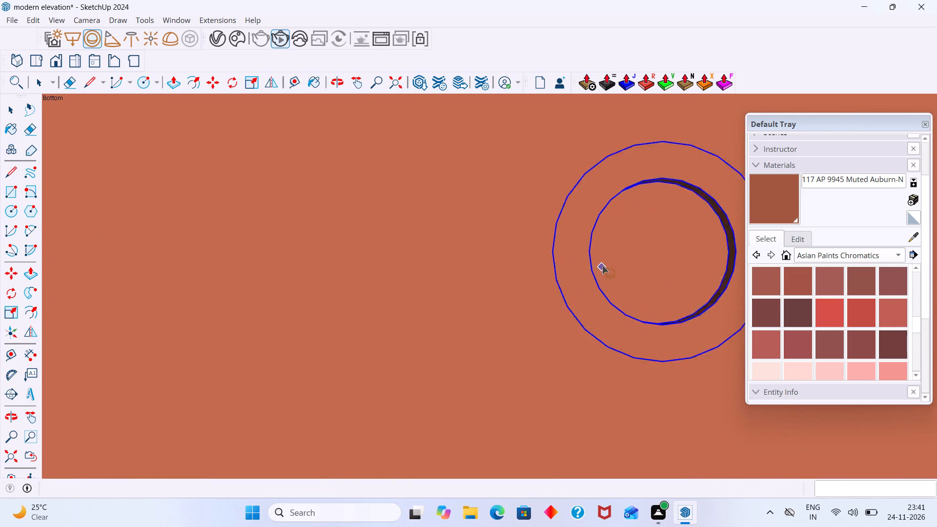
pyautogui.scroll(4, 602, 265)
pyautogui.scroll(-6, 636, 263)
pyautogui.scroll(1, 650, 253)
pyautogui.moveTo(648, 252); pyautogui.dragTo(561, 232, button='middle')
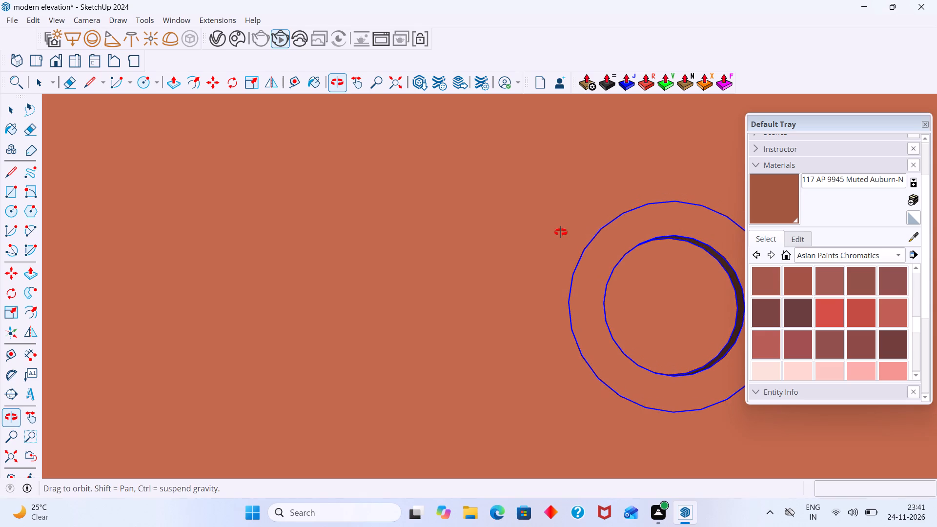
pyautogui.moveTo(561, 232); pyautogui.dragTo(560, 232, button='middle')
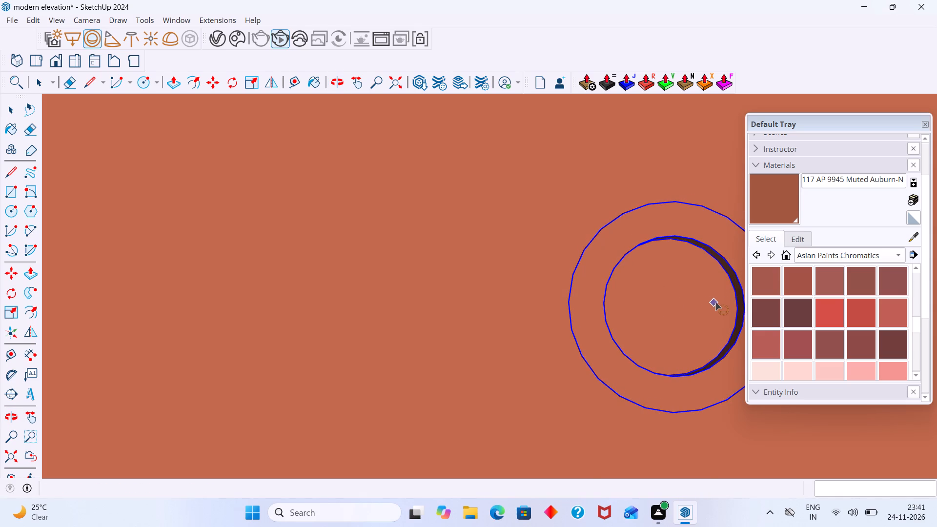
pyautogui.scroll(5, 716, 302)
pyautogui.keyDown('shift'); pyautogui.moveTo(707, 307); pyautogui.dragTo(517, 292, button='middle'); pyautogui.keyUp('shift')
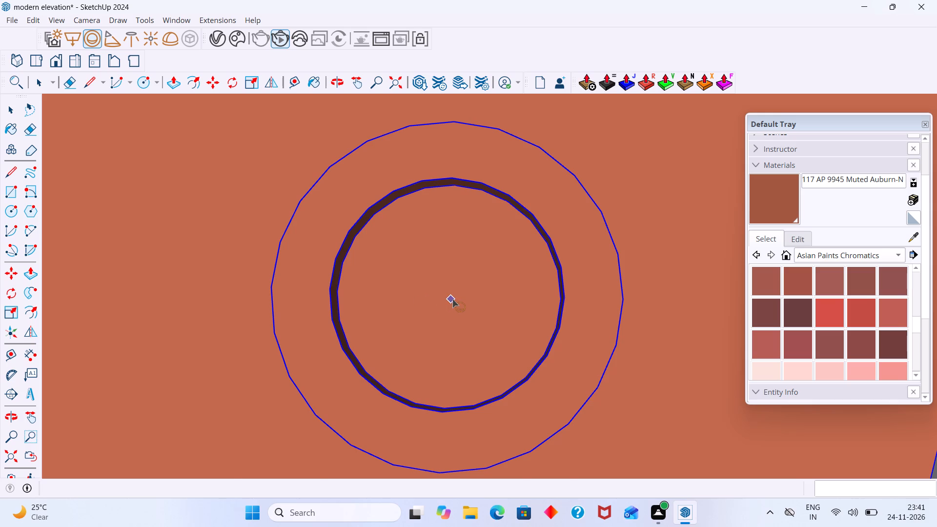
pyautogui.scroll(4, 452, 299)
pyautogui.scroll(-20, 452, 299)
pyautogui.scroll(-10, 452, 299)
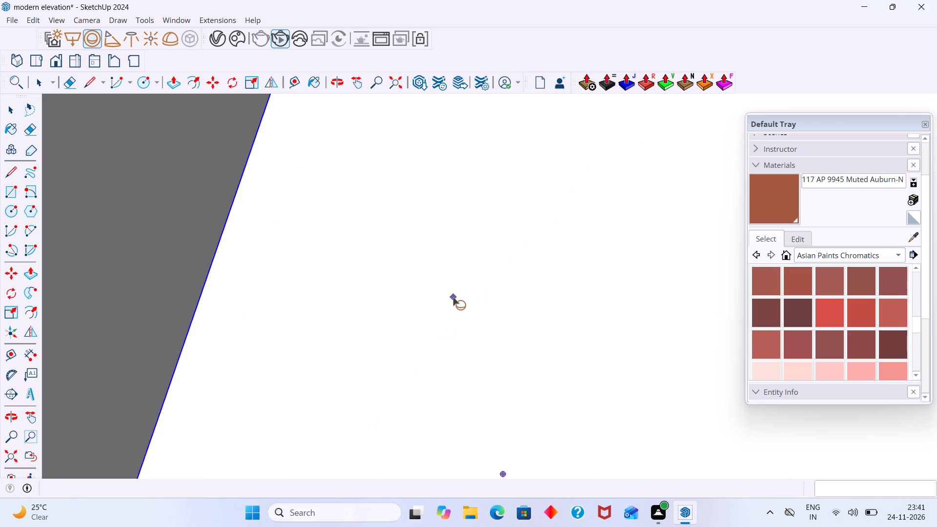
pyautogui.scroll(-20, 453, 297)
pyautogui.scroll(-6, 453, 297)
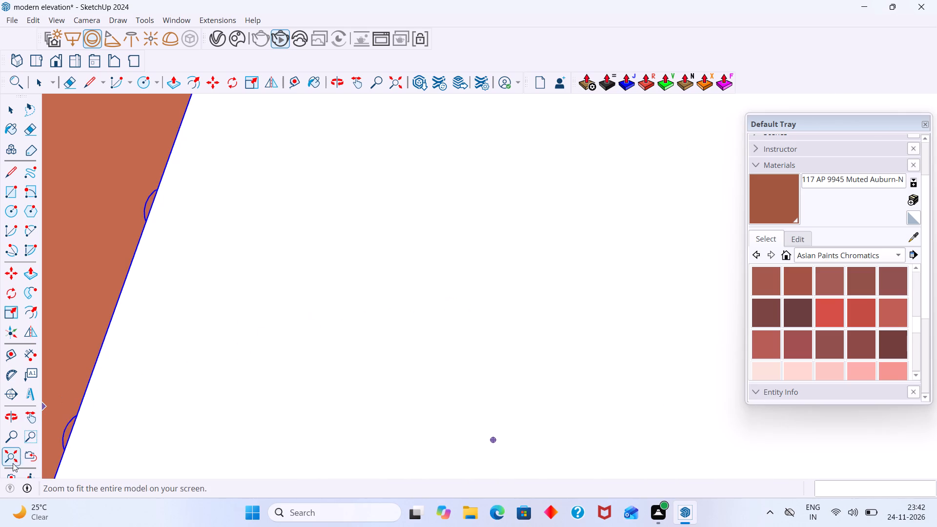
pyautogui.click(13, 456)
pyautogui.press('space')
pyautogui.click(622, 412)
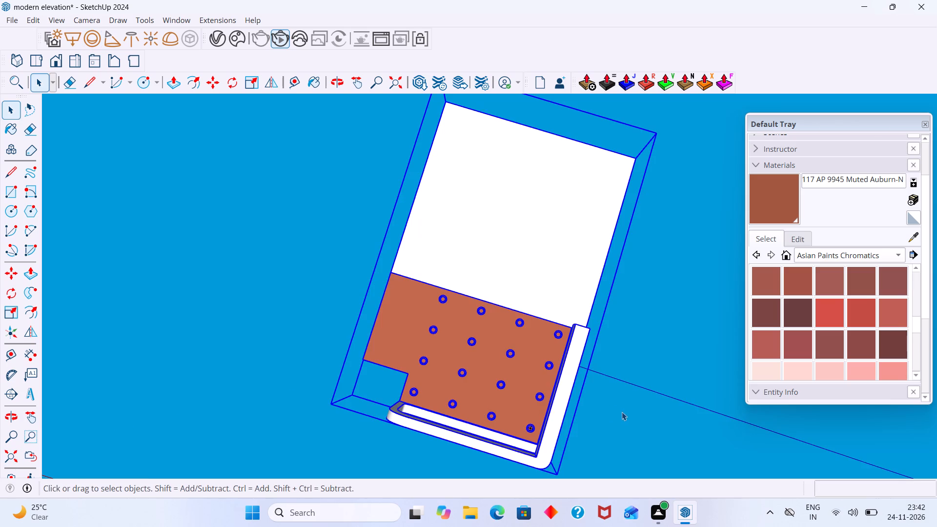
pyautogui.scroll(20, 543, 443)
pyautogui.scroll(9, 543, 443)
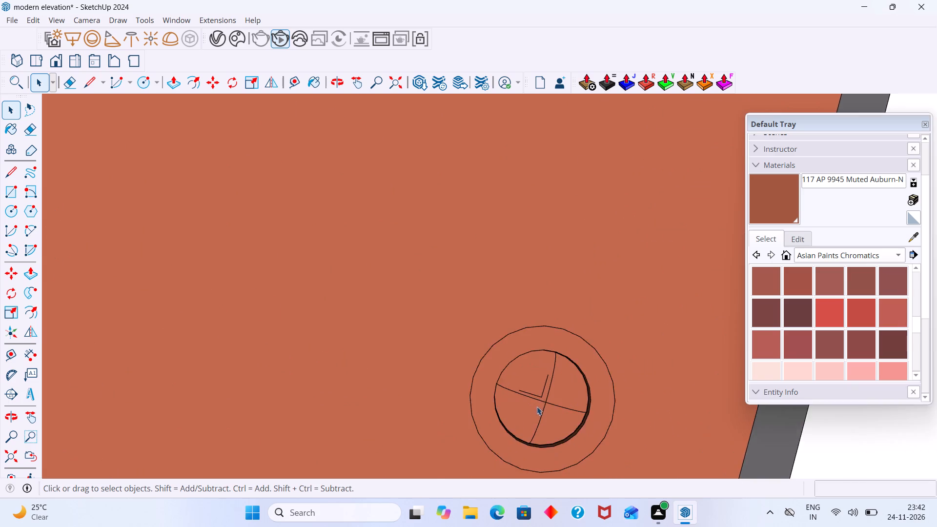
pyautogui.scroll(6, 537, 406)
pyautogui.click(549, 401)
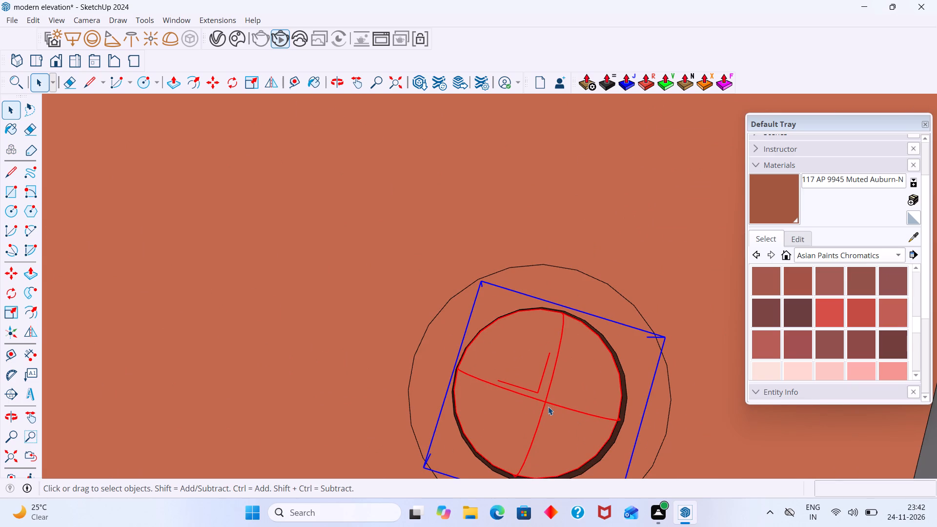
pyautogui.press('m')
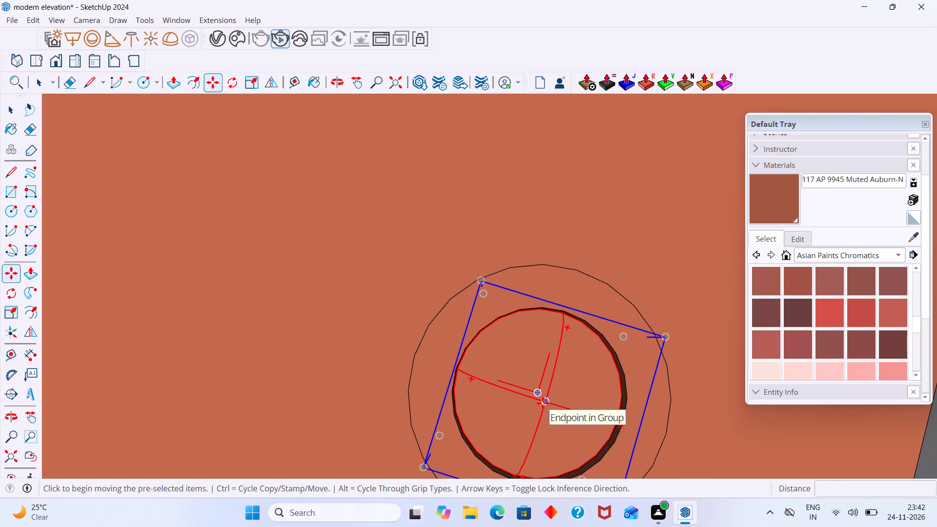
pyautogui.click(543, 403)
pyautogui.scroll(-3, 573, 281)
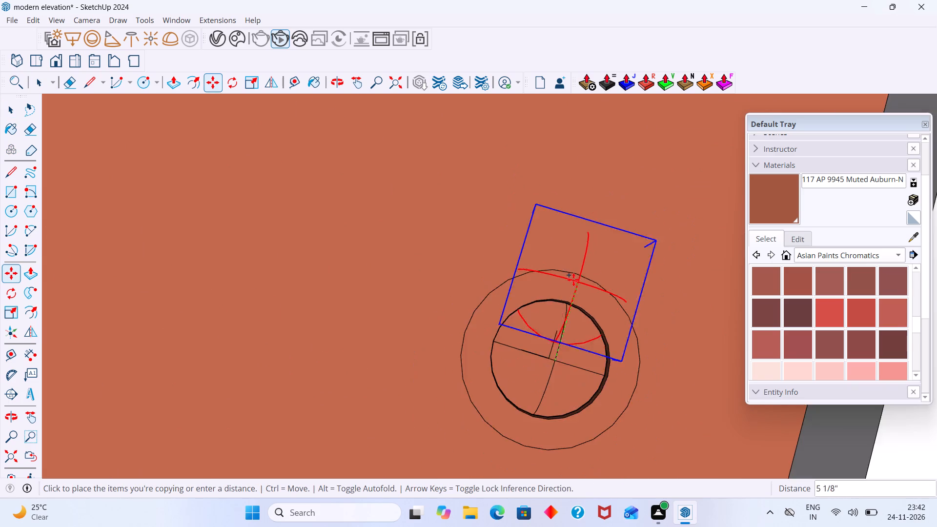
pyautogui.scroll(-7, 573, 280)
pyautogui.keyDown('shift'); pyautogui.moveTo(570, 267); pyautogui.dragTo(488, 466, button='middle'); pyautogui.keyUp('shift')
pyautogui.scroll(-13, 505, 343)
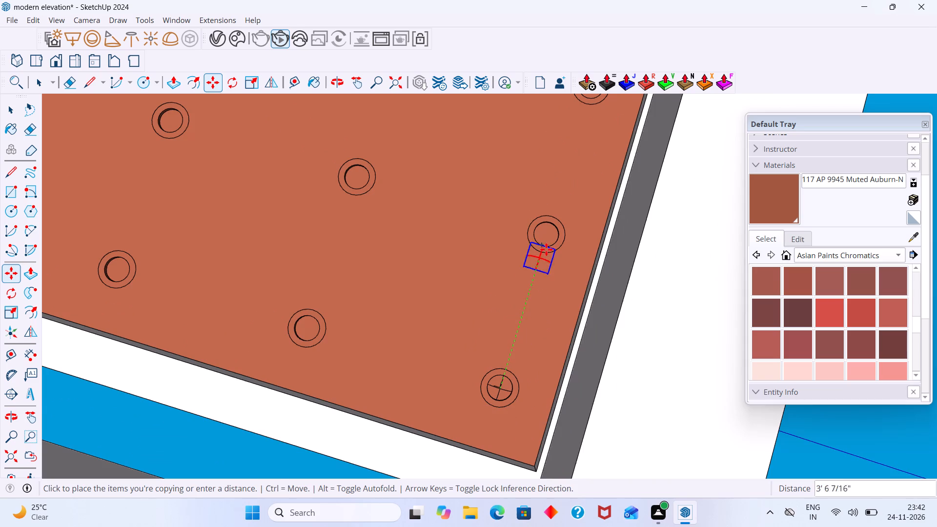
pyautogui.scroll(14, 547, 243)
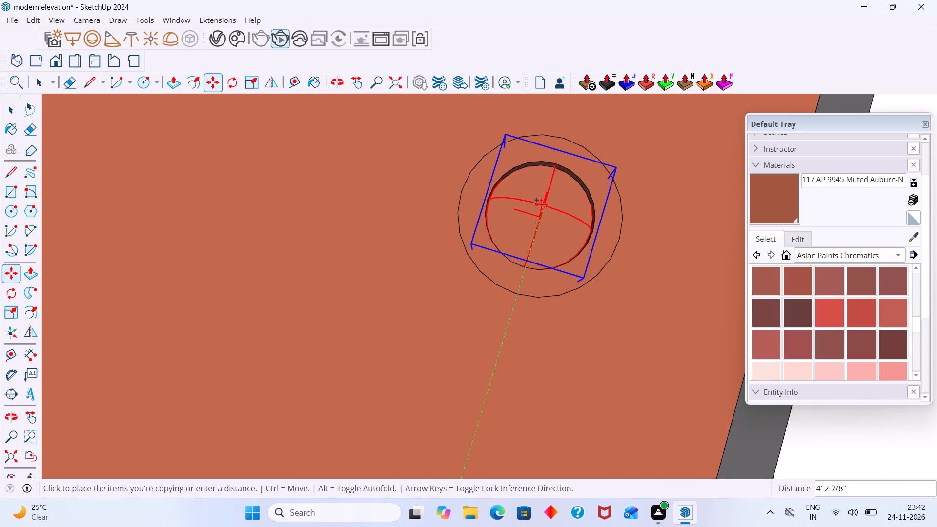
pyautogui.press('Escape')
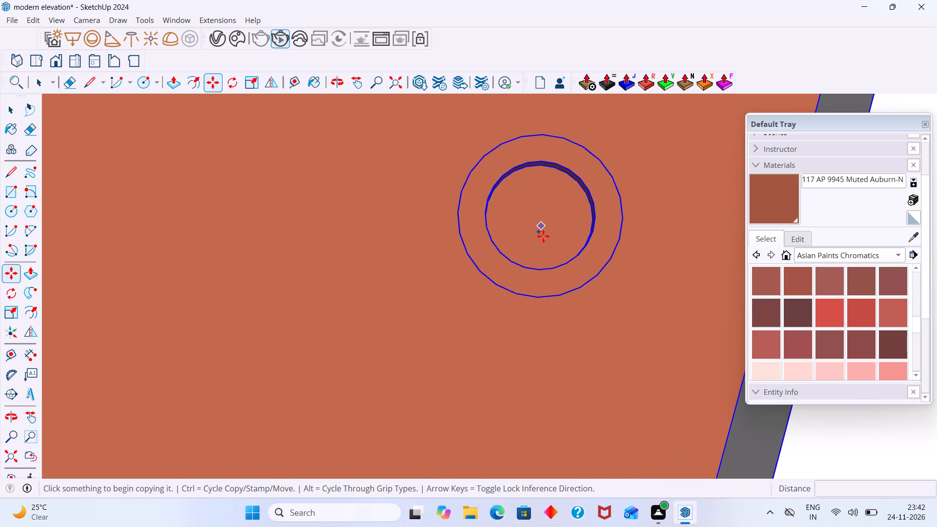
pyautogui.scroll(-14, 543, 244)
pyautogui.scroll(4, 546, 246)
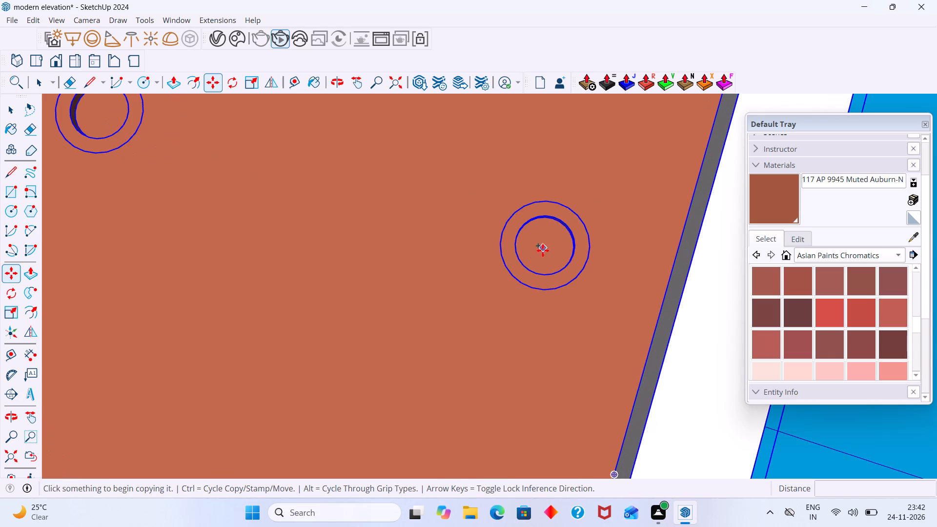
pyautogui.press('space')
# Place a V-Ray Sphere Light centred in the second ceiling ring along the grey edge, beside the lit corner ring, sized to its inner circle.
pyautogui.scroll(-9, 546, 264)
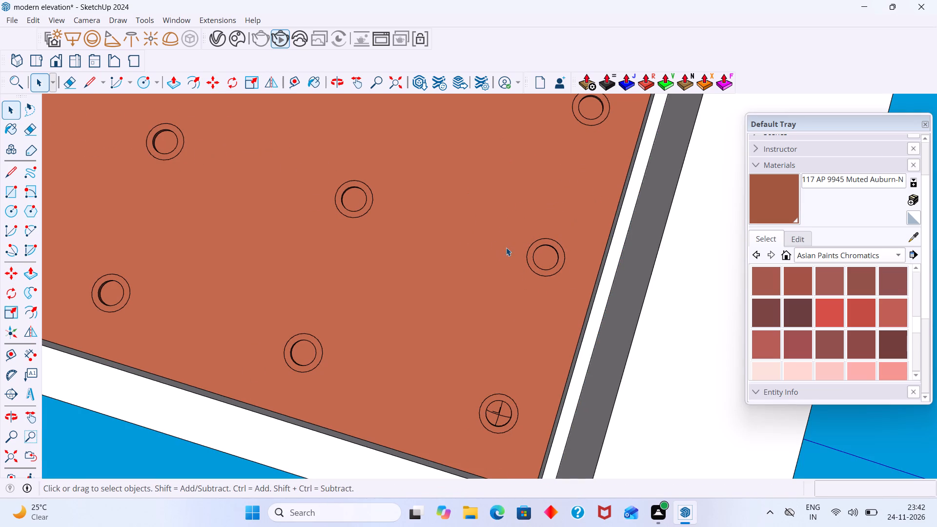
pyautogui.scroll(-1, 544, 269)
pyautogui.scroll(3, 545, 269)
pyautogui.moveTo(486, 423); pyautogui.dragTo(486, 430, button='middle')
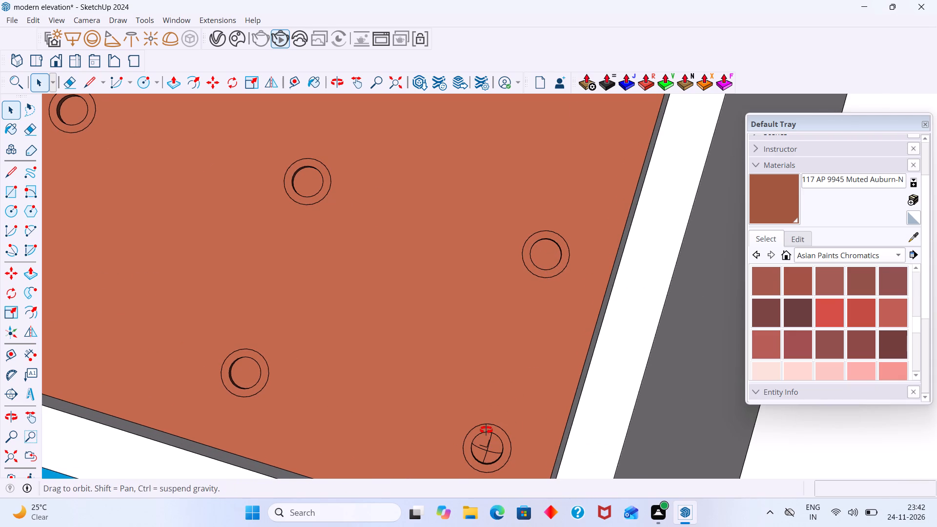
pyautogui.moveTo(486, 430); pyautogui.dragTo(486, 430, button='middle')
pyautogui.scroll(2, 550, 287)
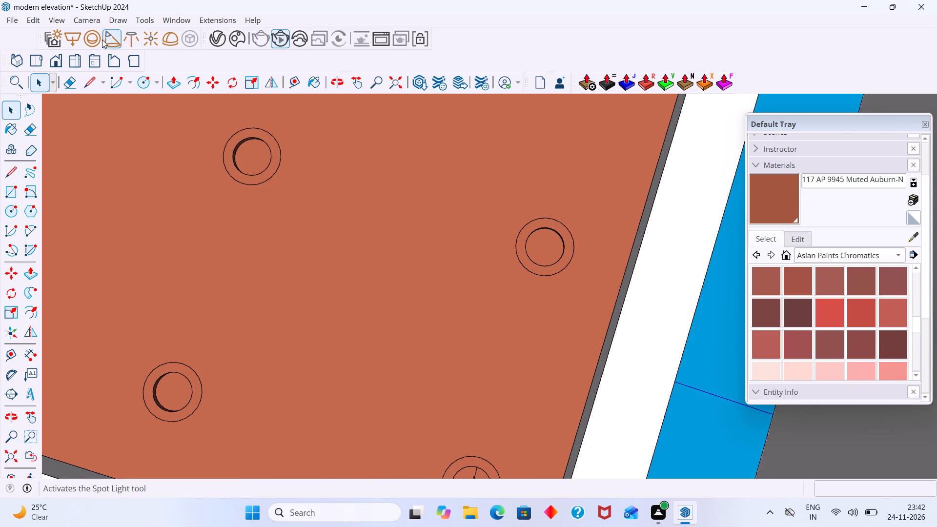
pyautogui.click(97, 41)
pyautogui.scroll(3, 566, 267)
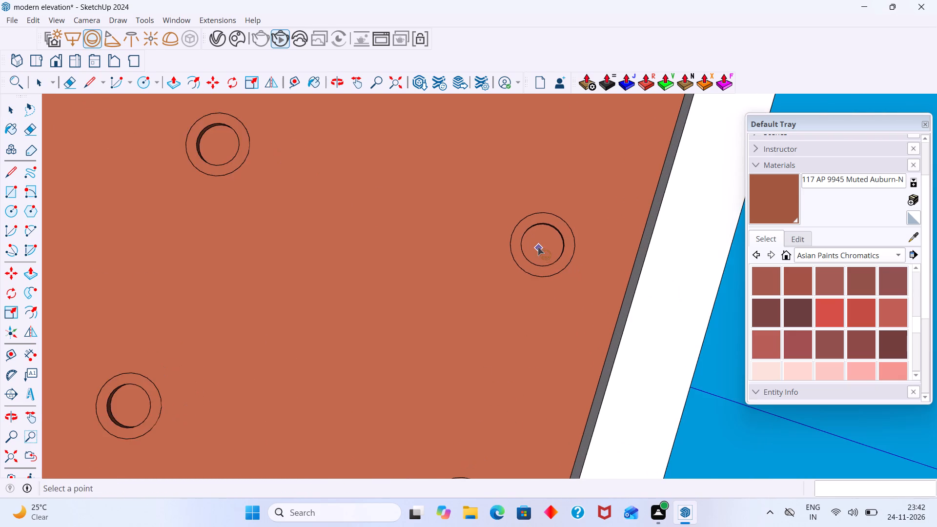
pyautogui.scroll(15, 552, 247)
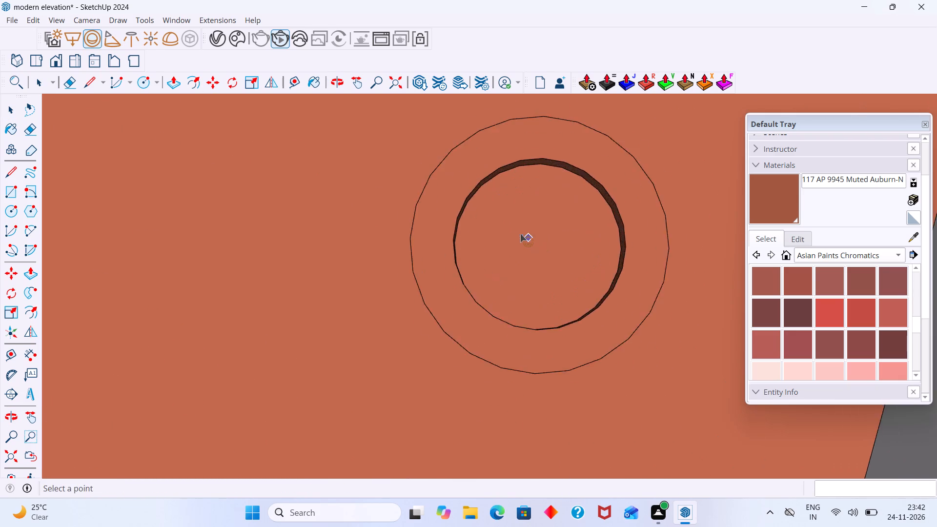
pyautogui.scroll(7, 520, 234)
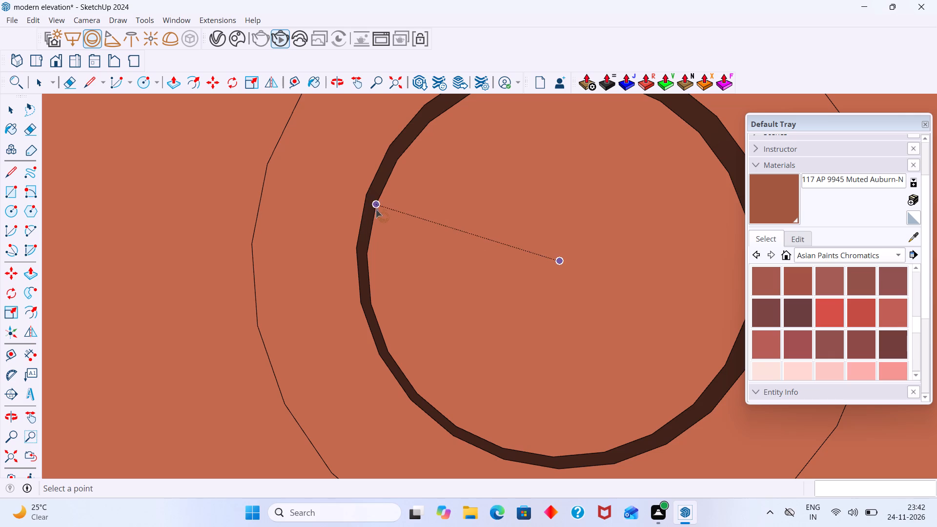
pyautogui.click(556, 259)
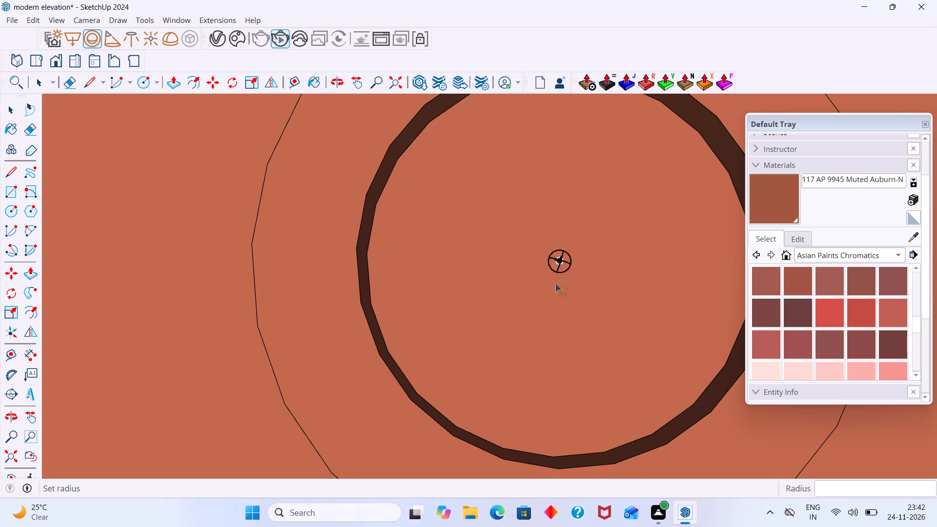
pyautogui.scroll(-7, 572, 359)
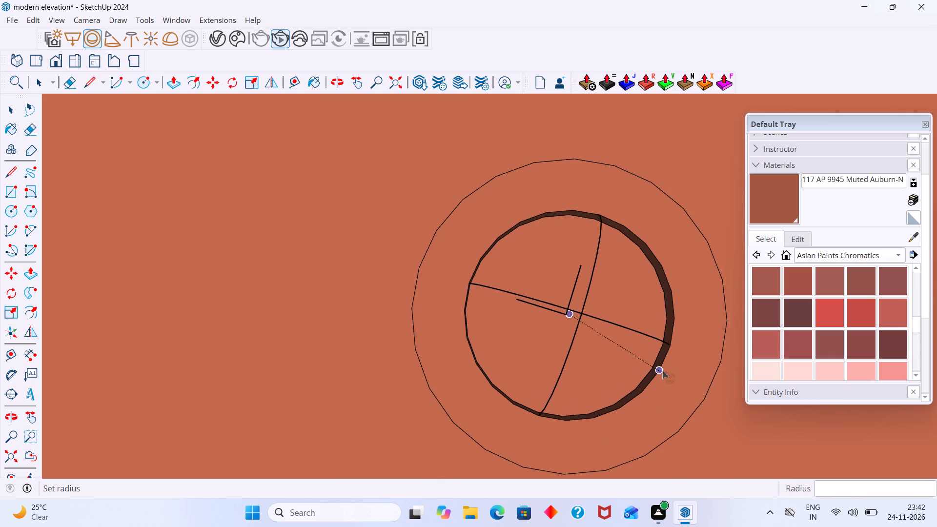
pyautogui.scroll(3, 676, 351)
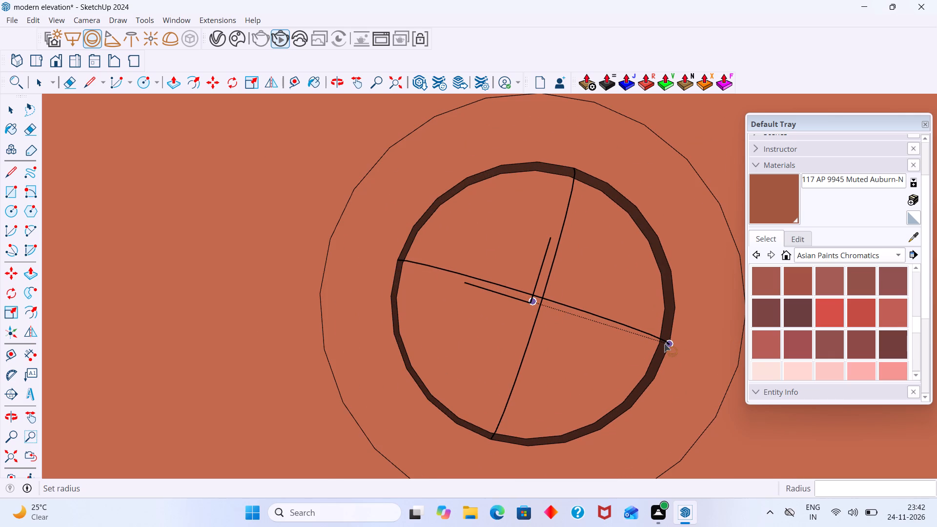
pyautogui.scroll(12, 665, 342)
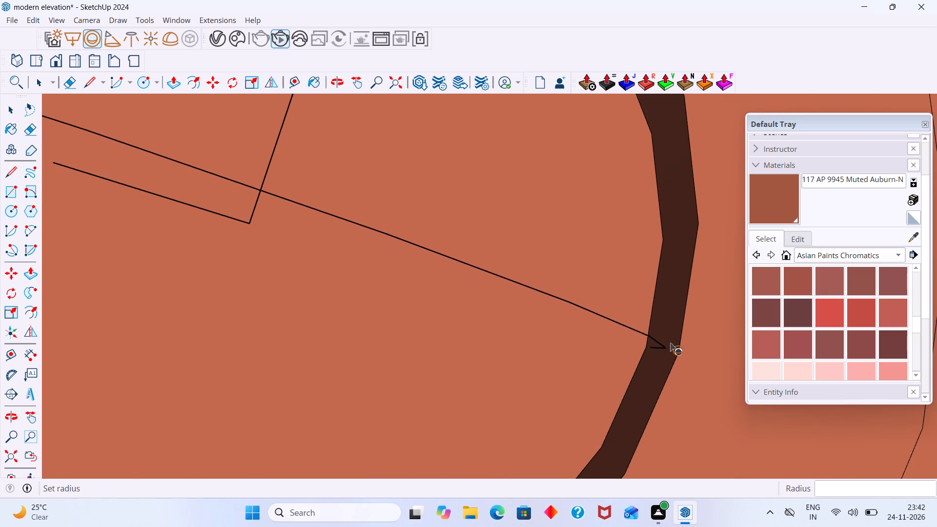
pyautogui.click(680, 350)
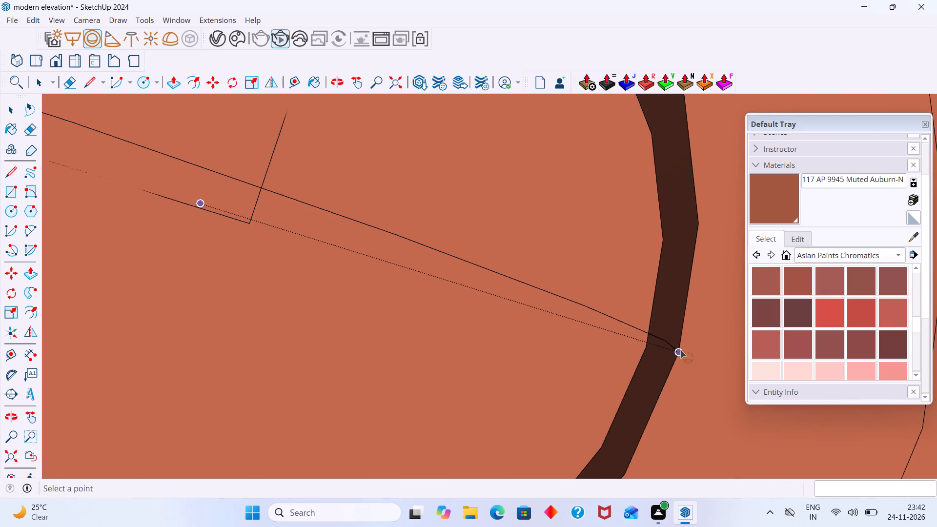
# Place another Sphere Light centred in the third ring along the same edge, sized to its inner circle.
pyautogui.scroll(-20, 652, 338)
pyautogui.scroll(-13, 652, 338)
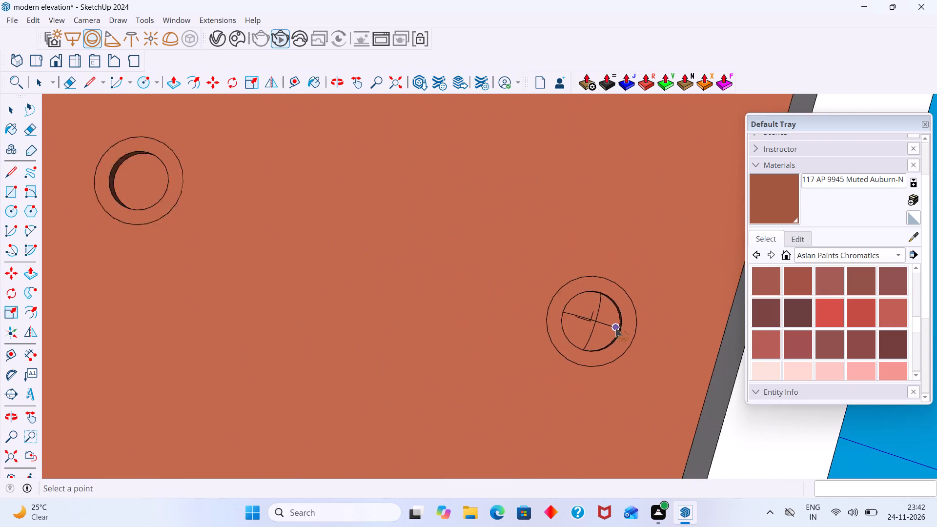
pyautogui.scroll(-14, 615, 328)
pyautogui.scroll(15, 641, 210)
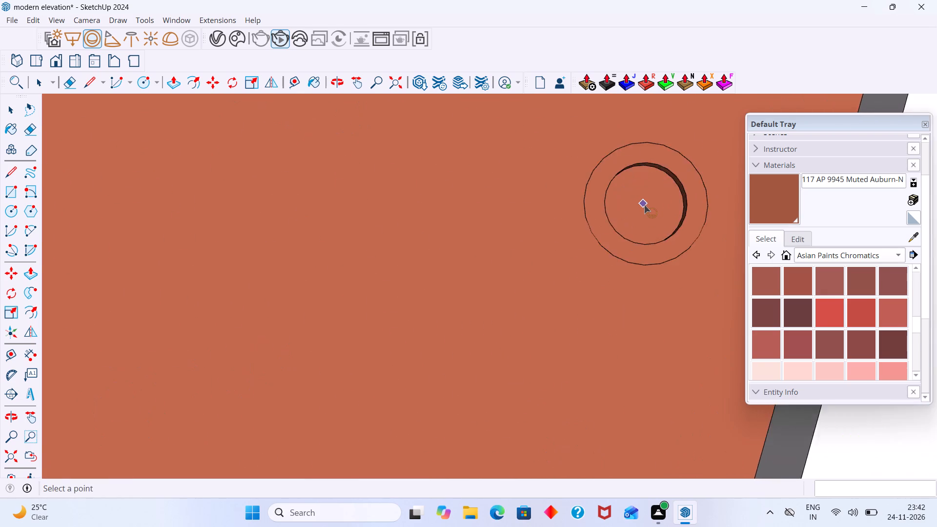
pyautogui.scroll(9, 644, 205)
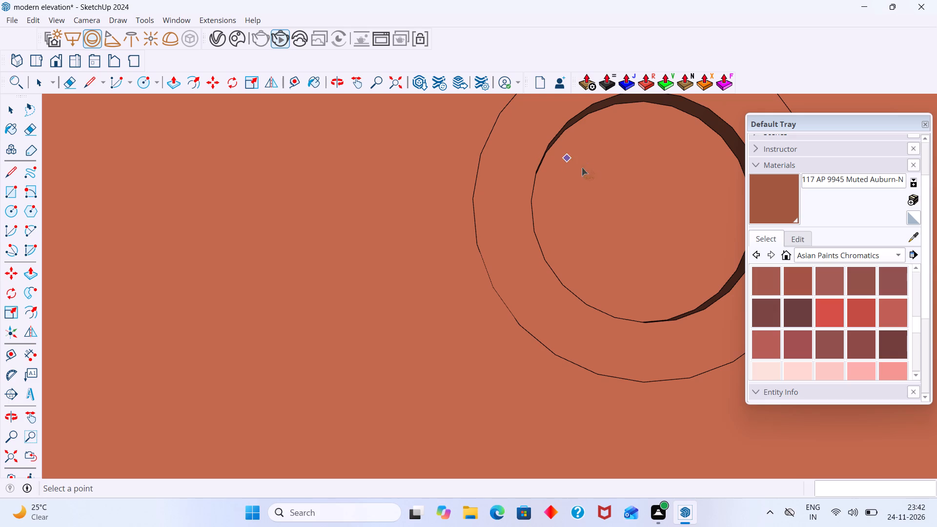
pyautogui.click(652, 210)
pyautogui.scroll(-3, 670, 289)
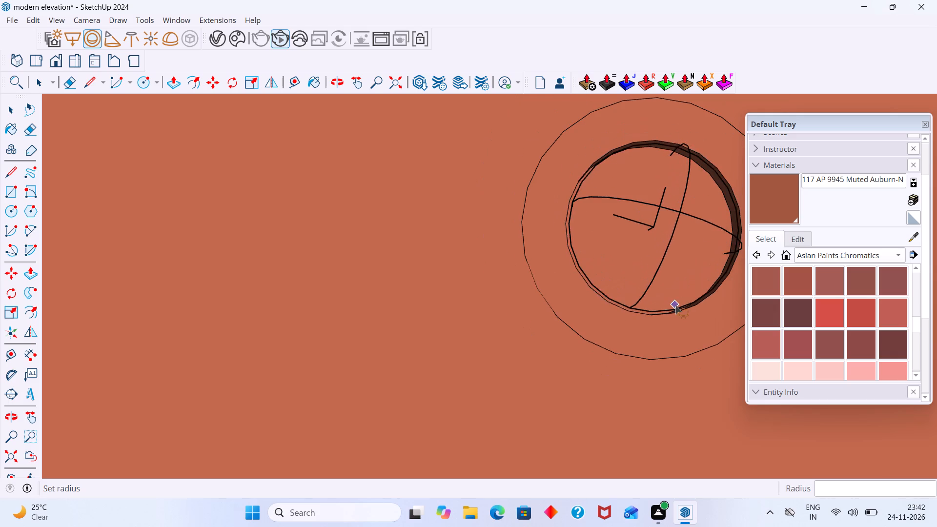
pyautogui.click(681, 308)
# Place a Sphere Light centred in the fourth ring of the row, at the ceiling's far corner, sized to its inner circle, and end light placement.
pyautogui.scroll(-3, 669, 294)
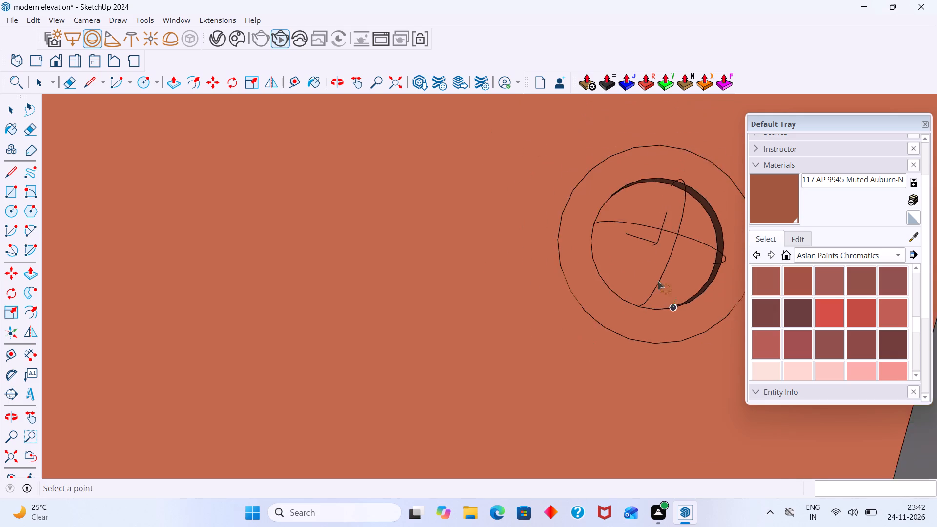
pyautogui.scroll(-6, 658, 281)
pyautogui.keyDown('shift'); pyautogui.moveTo(648, 264); pyautogui.dragTo(494, 328, button='middle'); pyautogui.keyUp('shift')
pyautogui.scroll(-14, 514, 290)
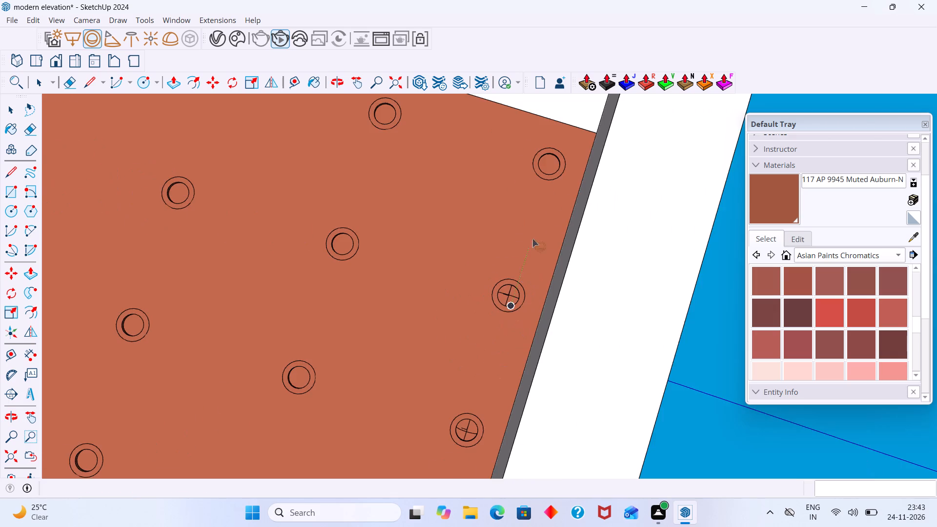
pyautogui.scroll(12, 561, 142)
pyautogui.scroll(5, 524, 166)
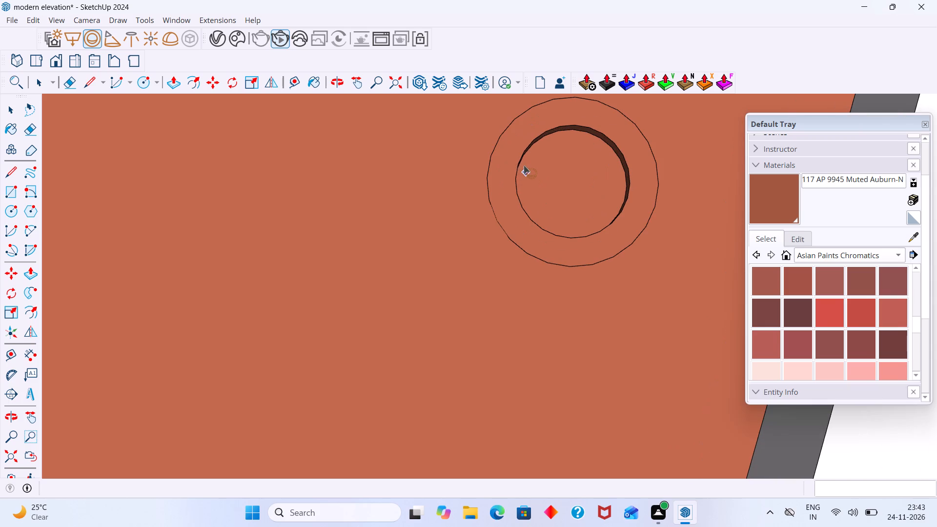
pyautogui.scroll(1, 524, 165)
pyautogui.scroll(7, 572, 183)
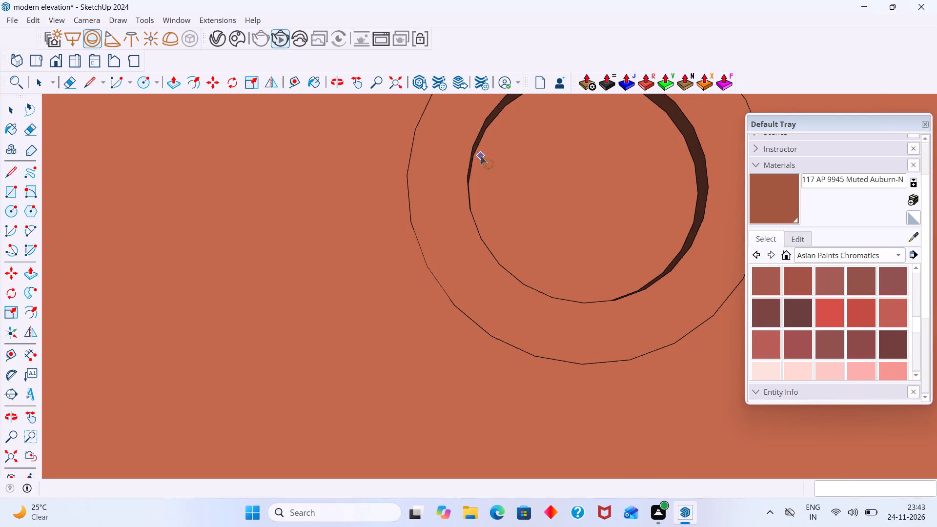
pyautogui.scroll(6, 482, 158)
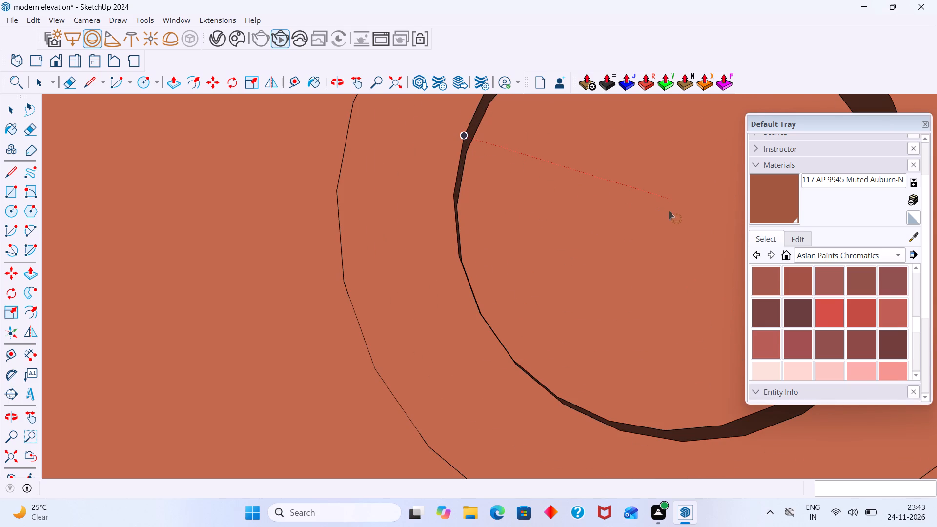
pyautogui.scroll(-4, 669, 206)
pyautogui.click(682, 208)
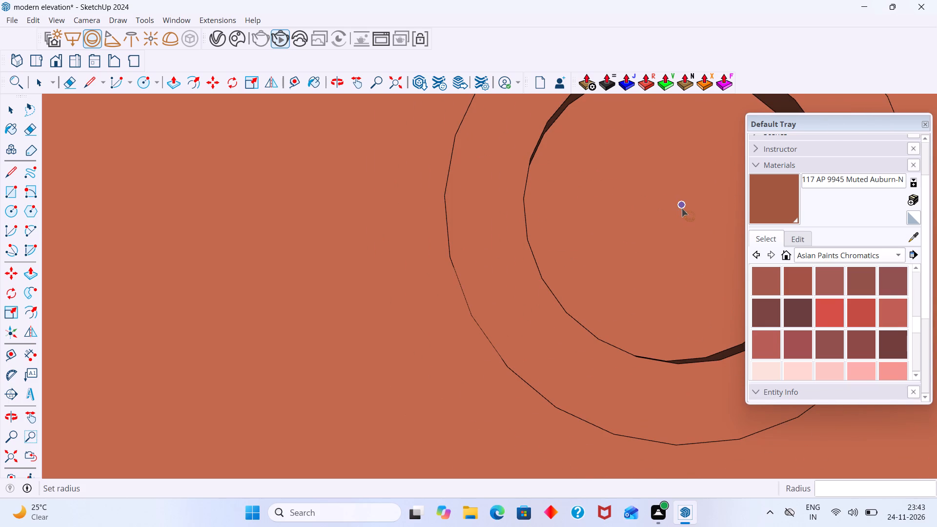
pyautogui.scroll(-7, 690, 269)
pyautogui.moveTo(688, 284); pyautogui.dragTo(560, 249, button='middle')
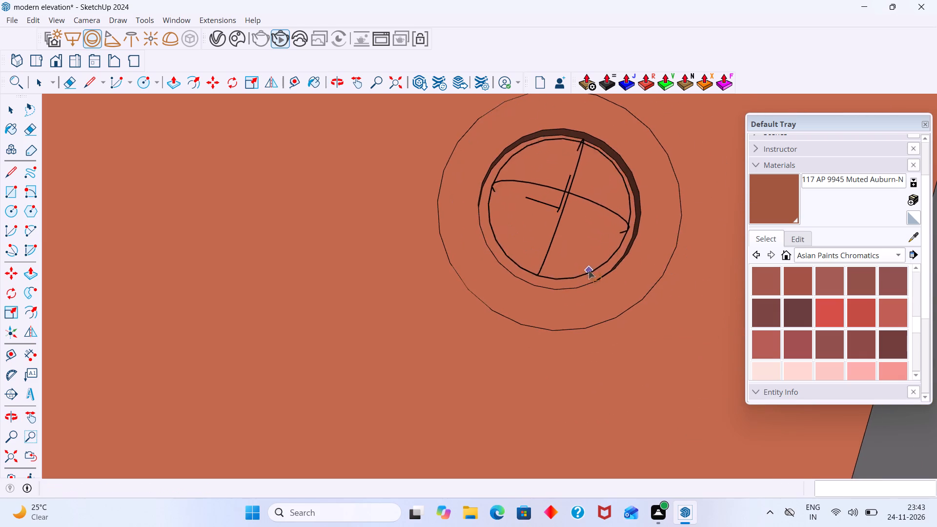
pyautogui.scroll(1, 600, 284)
pyautogui.click(600, 276)
pyautogui.scroll(-20, 593, 253)
pyautogui.scroll(-8, 593, 253)
pyautogui.scroll(2, 313, 165)
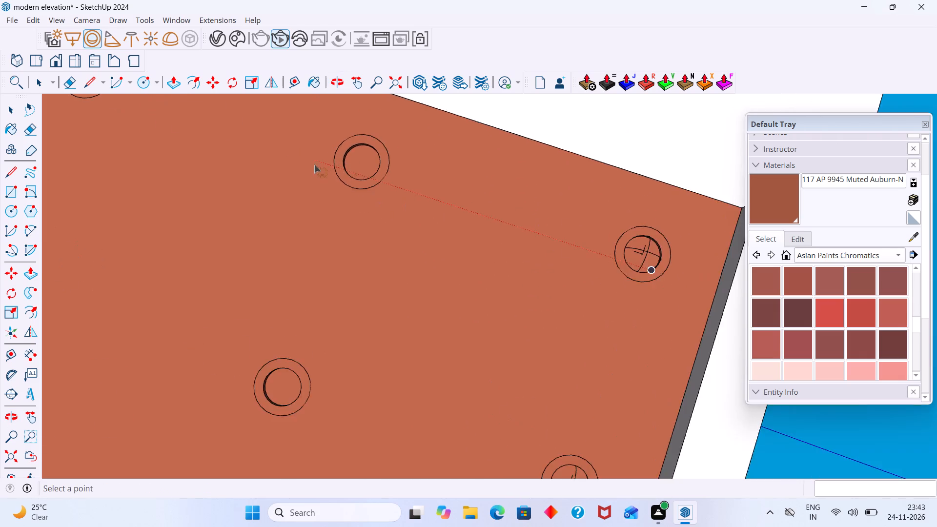
pyautogui.scroll(13, 314, 164)
pyautogui.scroll(-13, 386, 166)
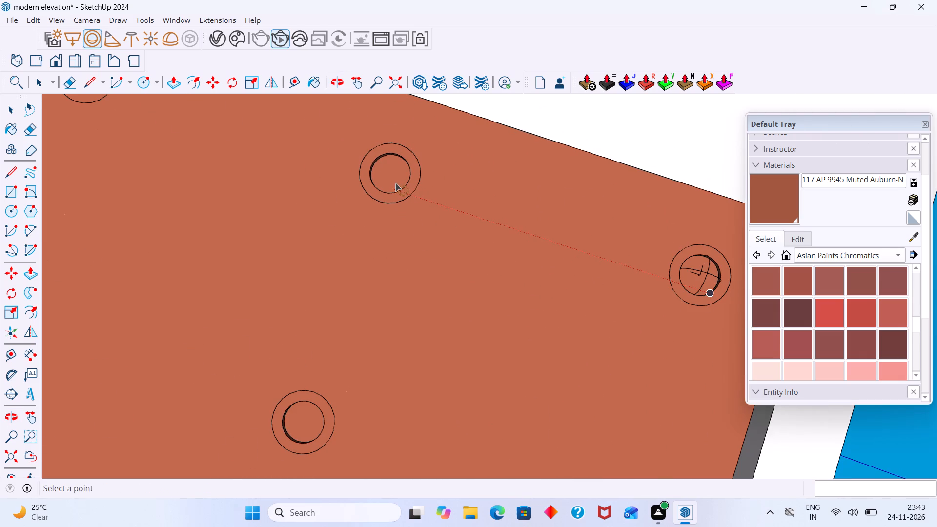
pyautogui.press('space')
# Copy the Sphere Light from the corner ring to the centre of the adjacent ring along the ceiling's long inner edge, about 5' 4" away.
pyautogui.moveTo(542, 217); pyautogui.dragTo(447, 218, button='middle')
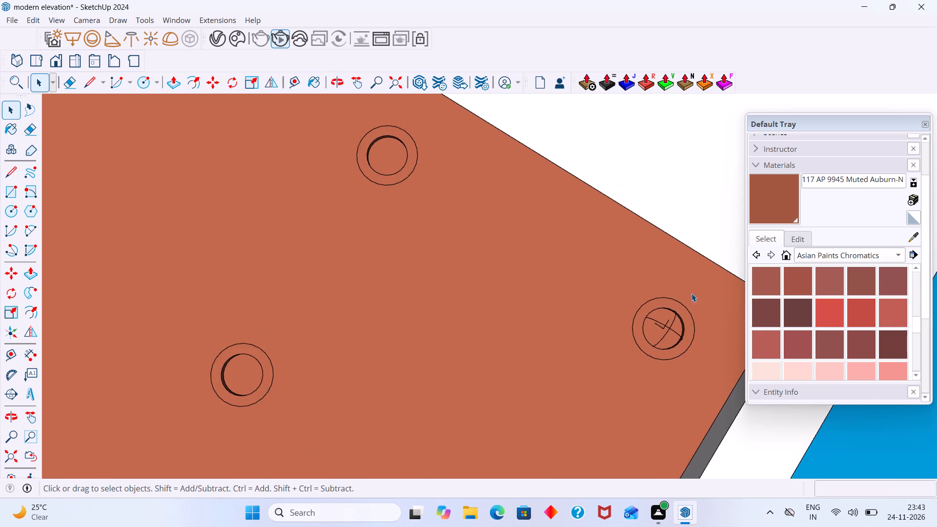
pyautogui.scroll(20, 729, 304)
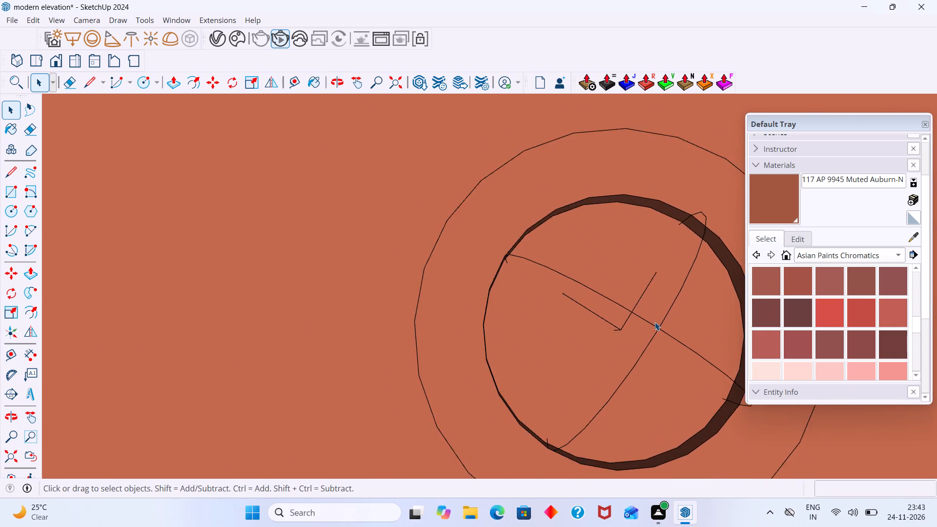
pyautogui.scroll(4, 655, 322)
pyautogui.click(661, 331)
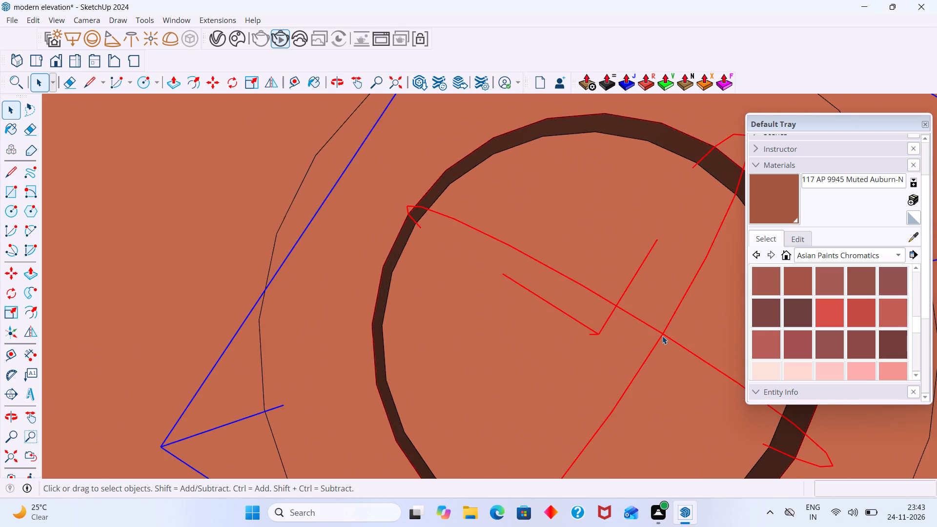
pyautogui.press('m')
pyautogui.scroll(2, 665, 344)
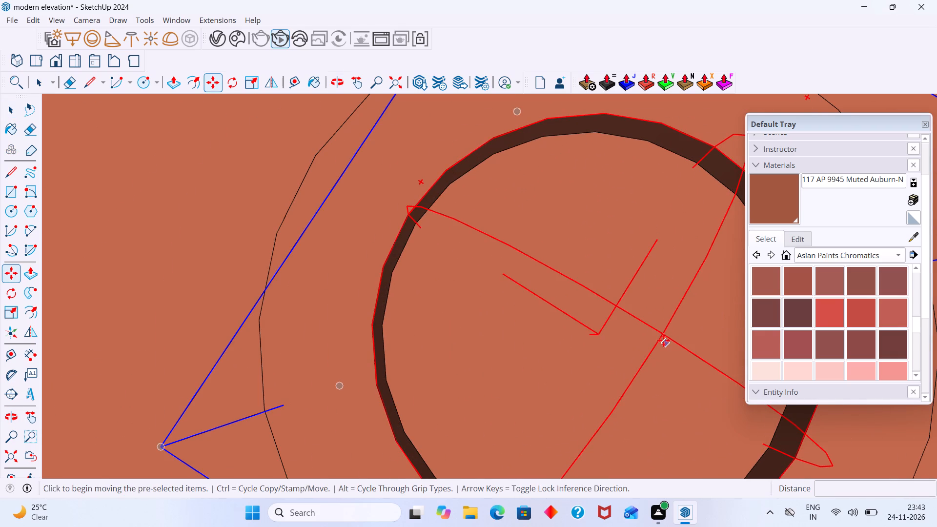
pyautogui.scroll(4, 663, 340)
pyautogui.moveTo(648, 299); pyautogui.dragTo(613, 288, button='middle')
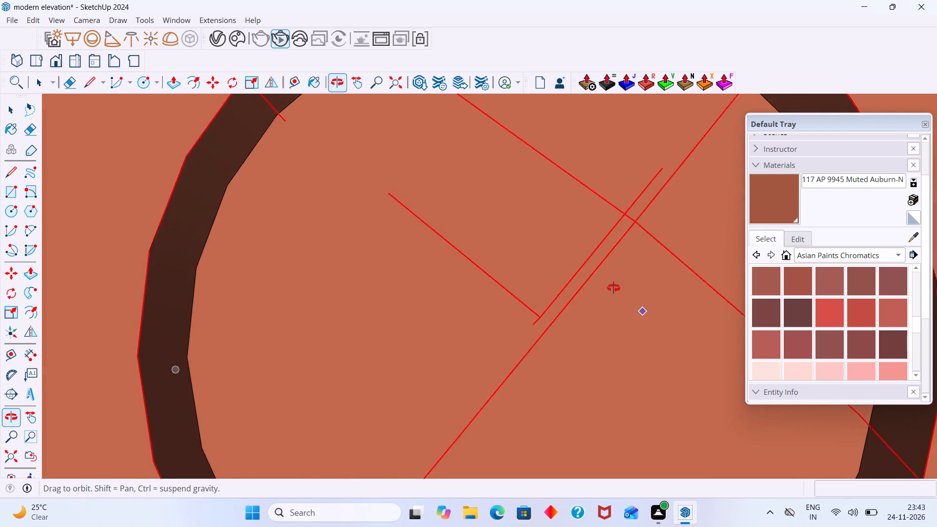
pyautogui.moveTo(613, 288); pyautogui.dragTo(622, 312, button='middle')
pyautogui.scroll(-9, 620, 313)
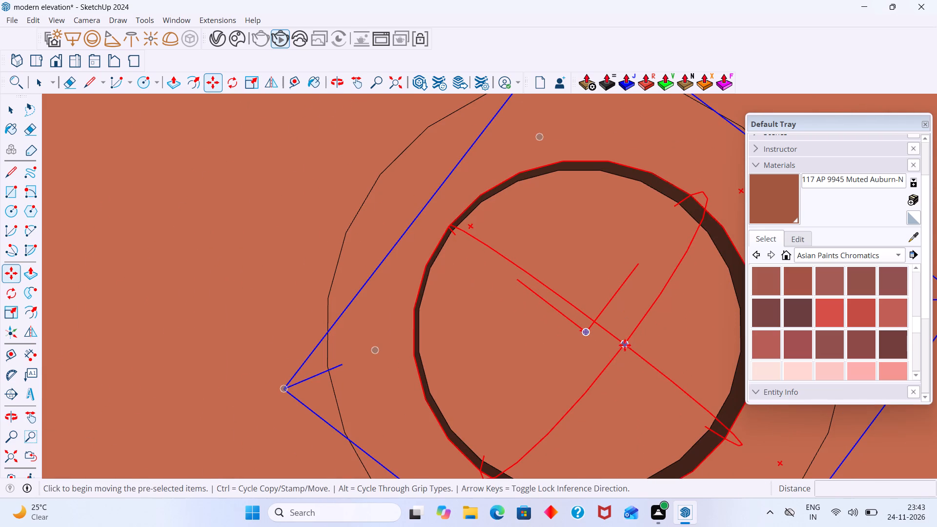
pyautogui.click(591, 331)
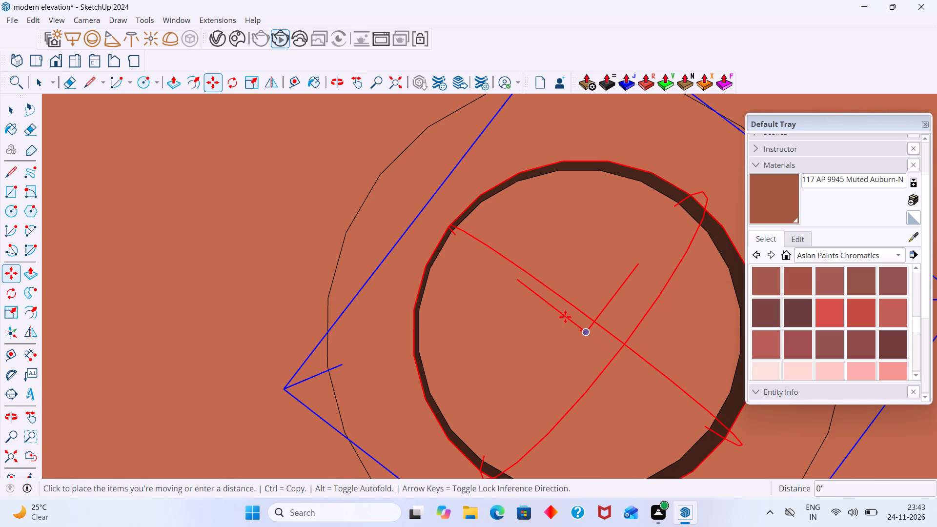
pyautogui.scroll(-8, 453, 274)
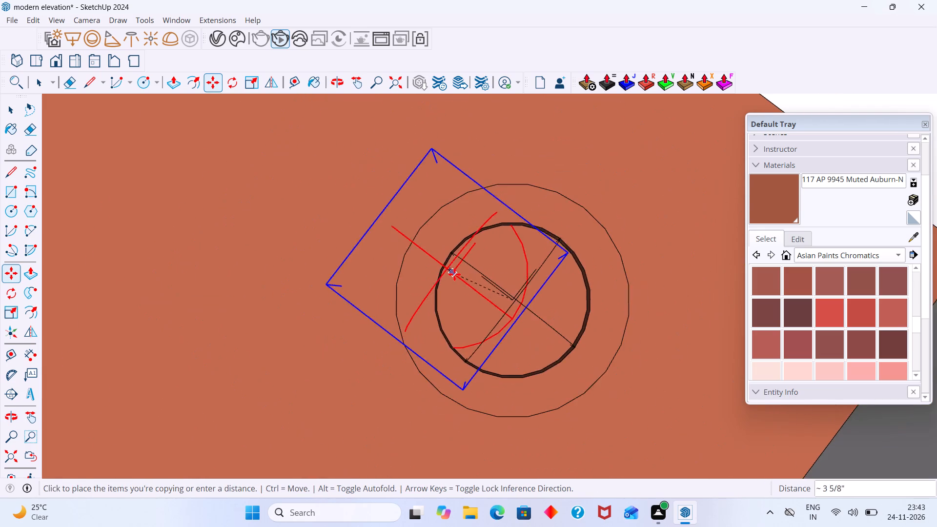
pyautogui.keyDown('shift'); pyautogui.moveTo(455, 270); pyautogui.dragTo(563, 325, button='middle'); pyautogui.keyUp('shift')
pyautogui.moveTo(361, 223); pyautogui.dragTo(702, 401, button='middle')
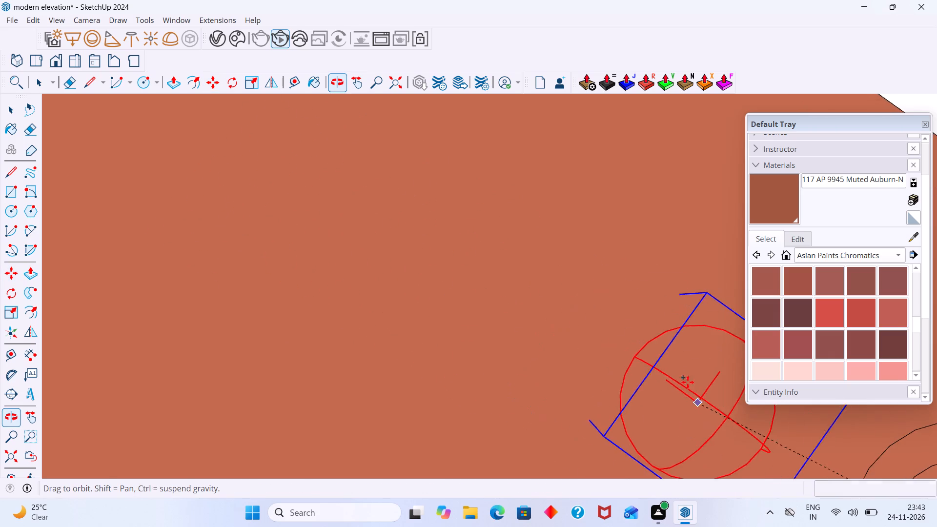
pyautogui.scroll(-14, 396, 304)
pyautogui.scroll(2, 343, 248)
pyautogui.scroll(3, 298, 172)
pyautogui.moveTo(251, 140); pyautogui.dragTo(401, 198, button='middle')
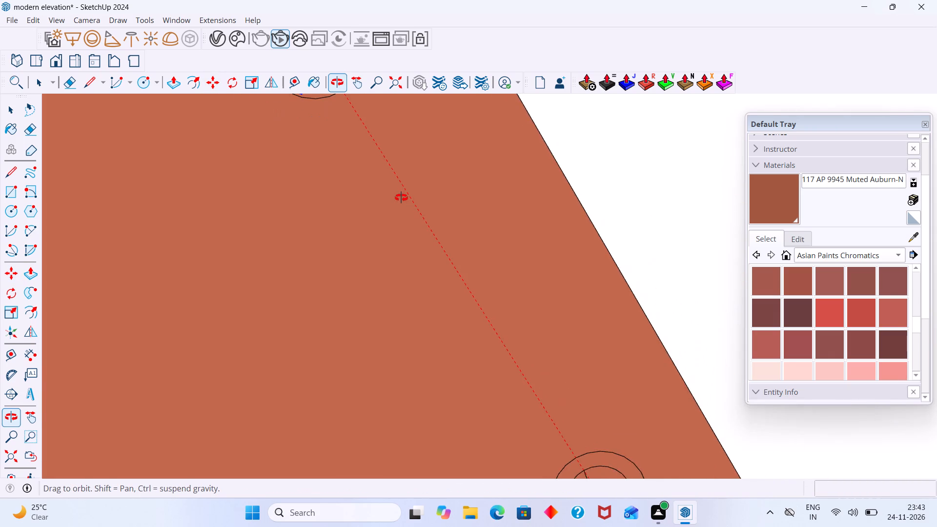
pyautogui.moveTo(401, 198); pyautogui.dragTo(313, 131, button='middle')
pyautogui.scroll(-8, 317, 138)
pyautogui.keyDown('shift'); pyautogui.moveTo(342, 180); pyautogui.dragTo(344, 248, button='middle'); pyautogui.keyUp('shift')
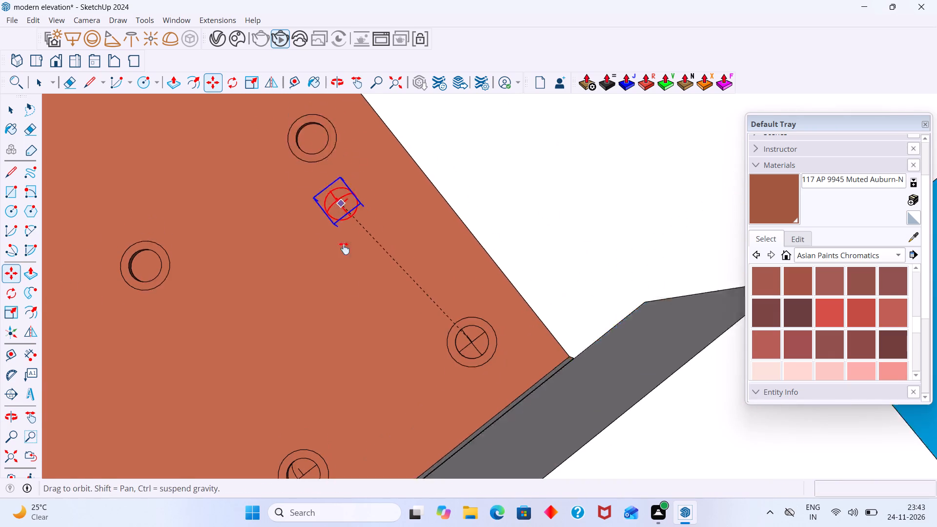
pyautogui.keyDown('shift'); pyautogui.moveTo(344, 248); pyautogui.dragTo(349, 334, button='middle'); pyautogui.keyUp('shift')
pyautogui.moveTo(358, 305); pyautogui.dragTo(384, 256, button='middle')
pyautogui.scroll(6, 346, 285)
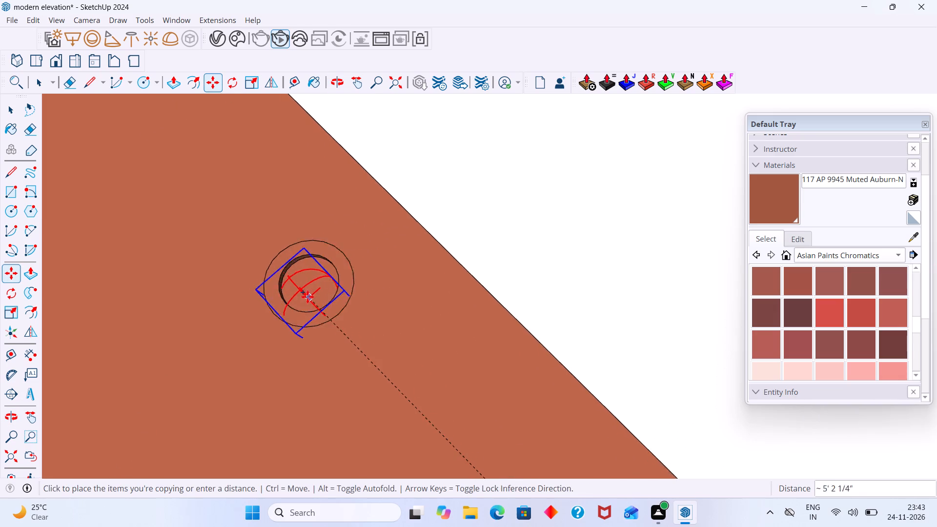
pyautogui.scroll(15, 307, 297)
pyautogui.scroll(3, 263, 233)
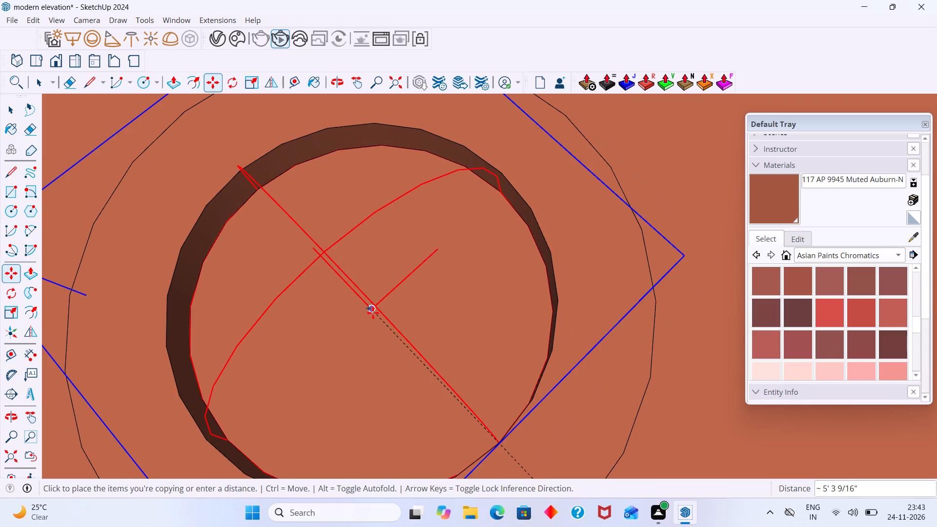
pyautogui.click(373, 312)
# Copy the new Sphere Light about 5' 4" further along the long edge to the centre of the row's third ring.
pyautogui.scroll(-11, 432, 298)
pyautogui.moveTo(453, 291); pyautogui.dragTo(575, 276, button='middle')
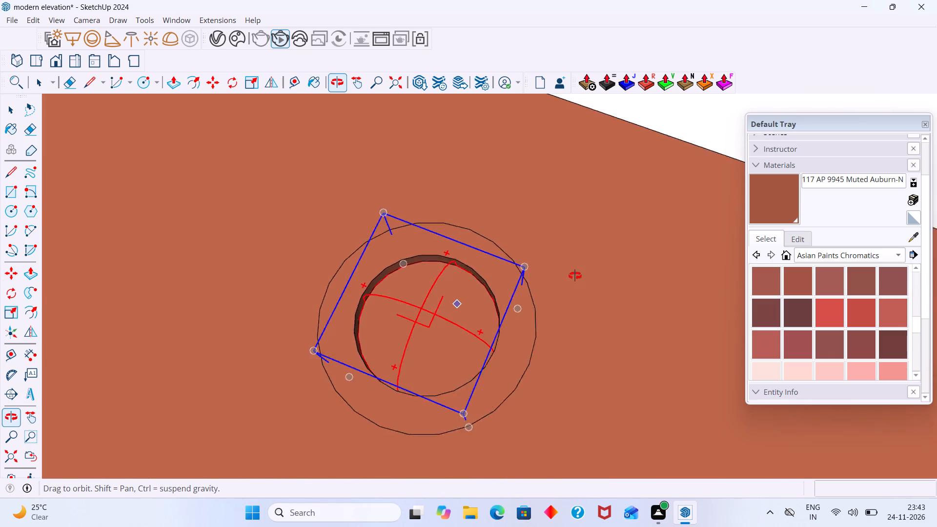
pyautogui.moveTo(575, 276); pyautogui.dragTo(581, 271, button='middle')
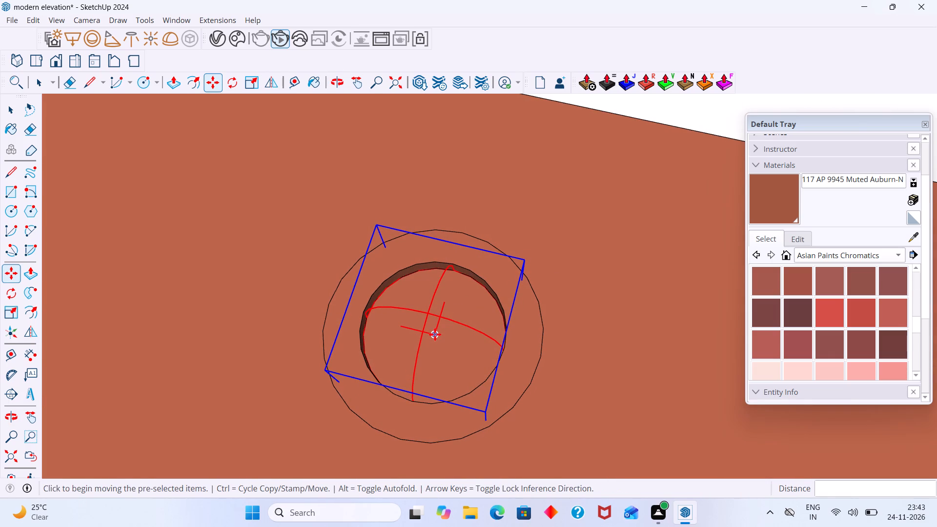
pyautogui.click(434, 334)
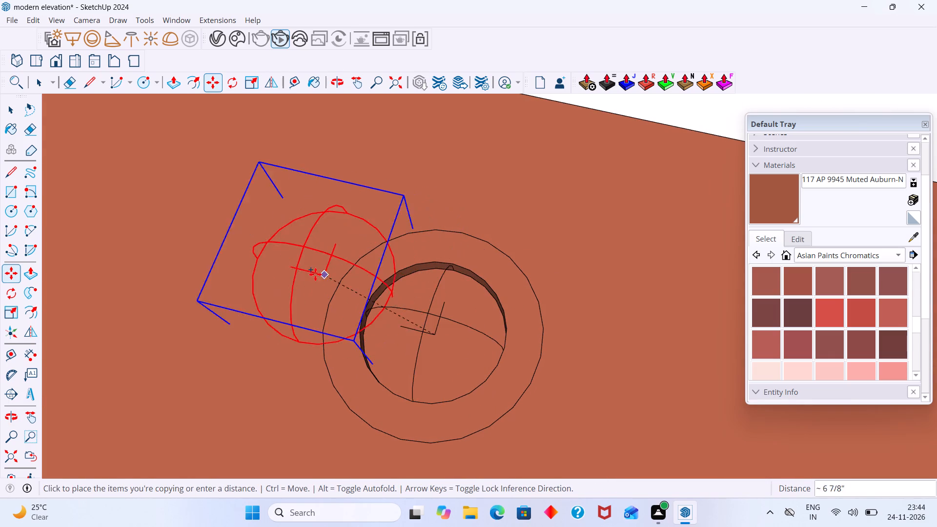
pyautogui.scroll(-20, 307, 266)
pyautogui.keyDown('shift'); pyautogui.moveTo(306, 261); pyautogui.dragTo(484, 304, button='middle'); pyautogui.keyUp('shift')
pyautogui.scroll(5, 364, 284)
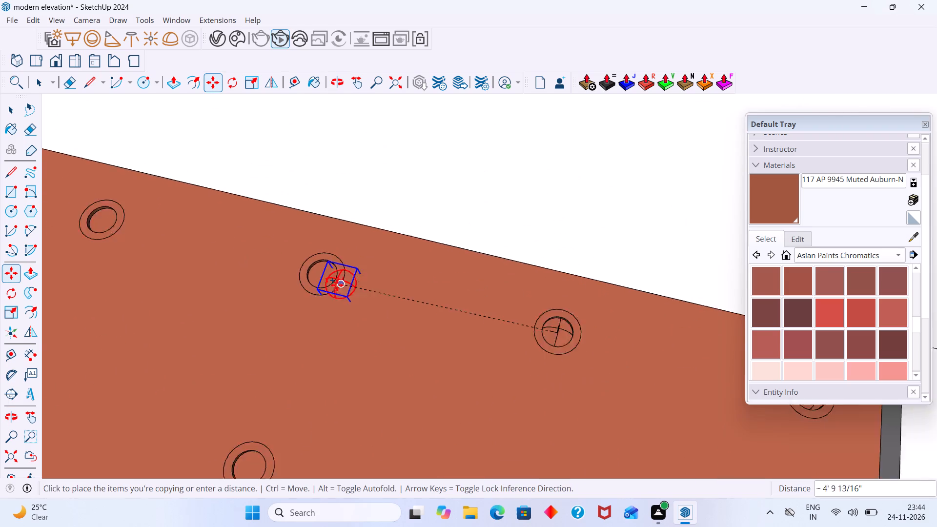
pyautogui.scroll(17, 337, 285)
pyautogui.moveTo(306, 268); pyautogui.dragTo(306, 288, button='middle')
pyautogui.scroll(1, 306, 288)
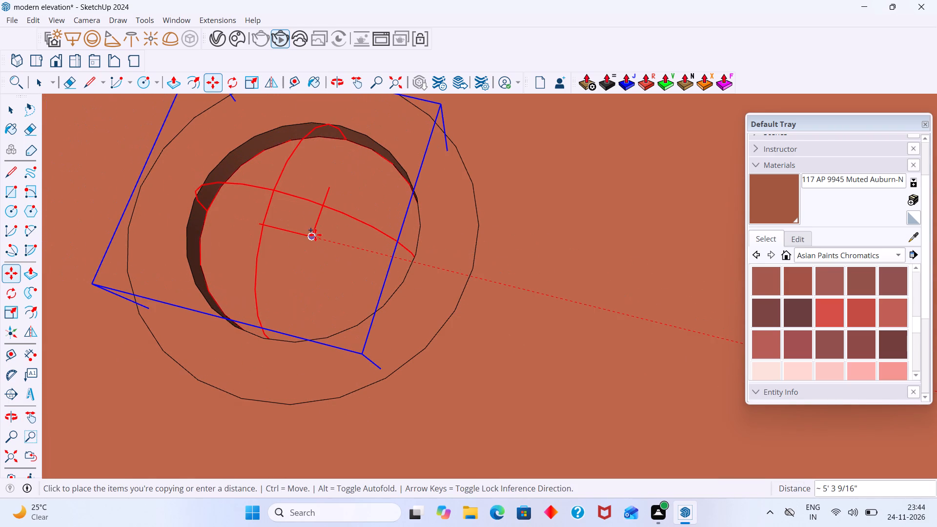
pyautogui.click(316, 236)
# Copy the Sphere Light from the third ring about 5' 4" along the edge into the row's last ring, at the opposite end from the grey edge.
pyautogui.scroll(-8, 322, 236)
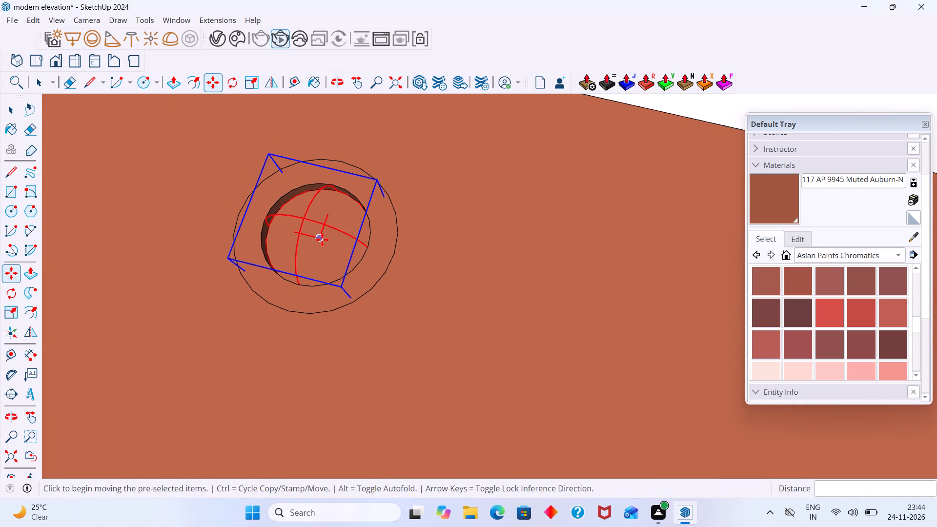
pyautogui.click(321, 237)
pyautogui.scroll(-4, 202, 221)
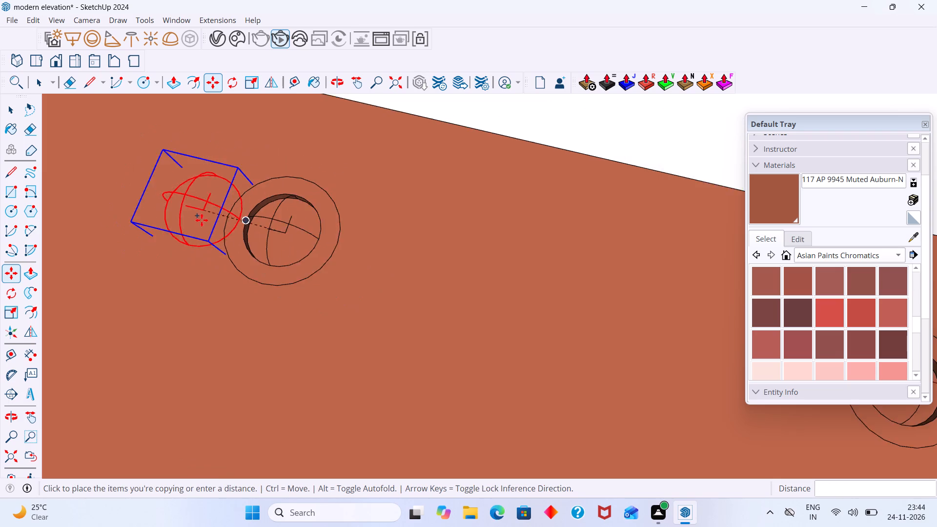
pyautogui.scroll(-5, 202, 220)
pyautogui.moveTo(203, 217); pyautogui.dragTo(545, 327, button='middle')
pyautogui.scroll(2, 229, 247)
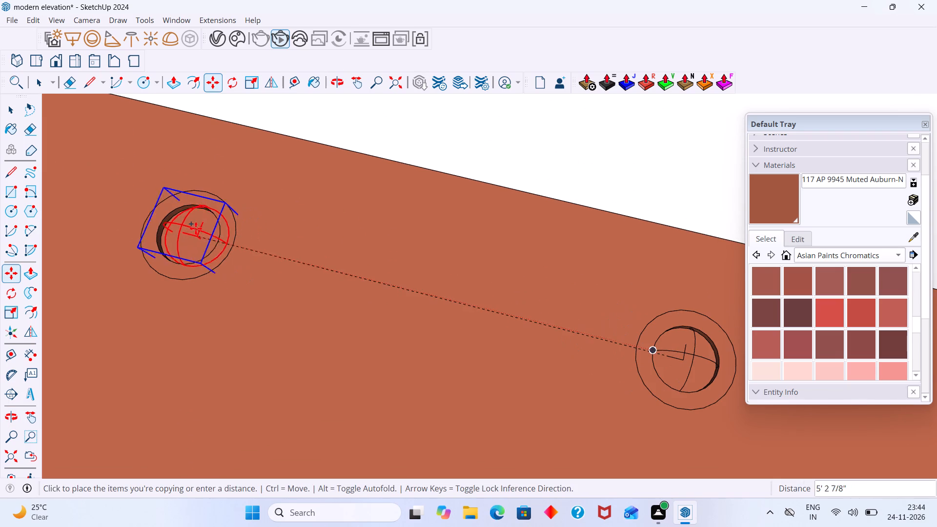
pyautogui.scroll(5, 198, 233)
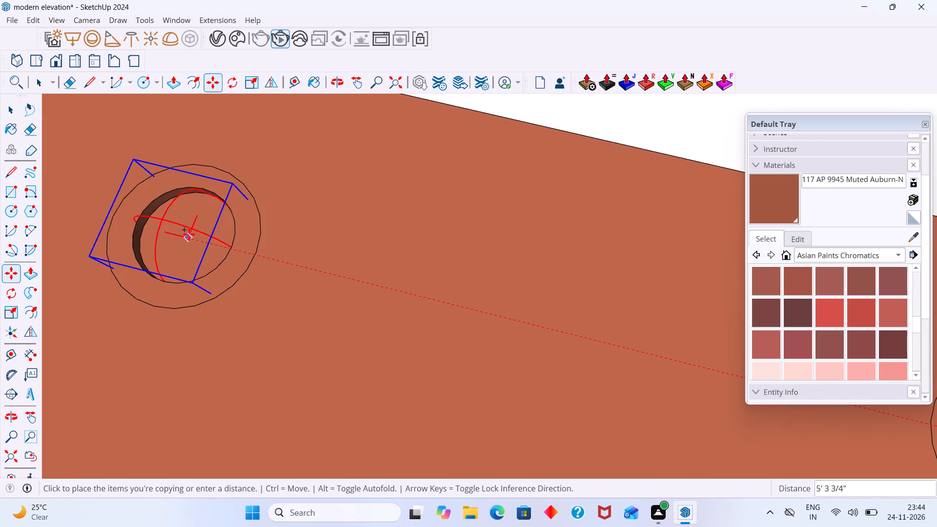
pyautogui.scroll(12, 185, 234)
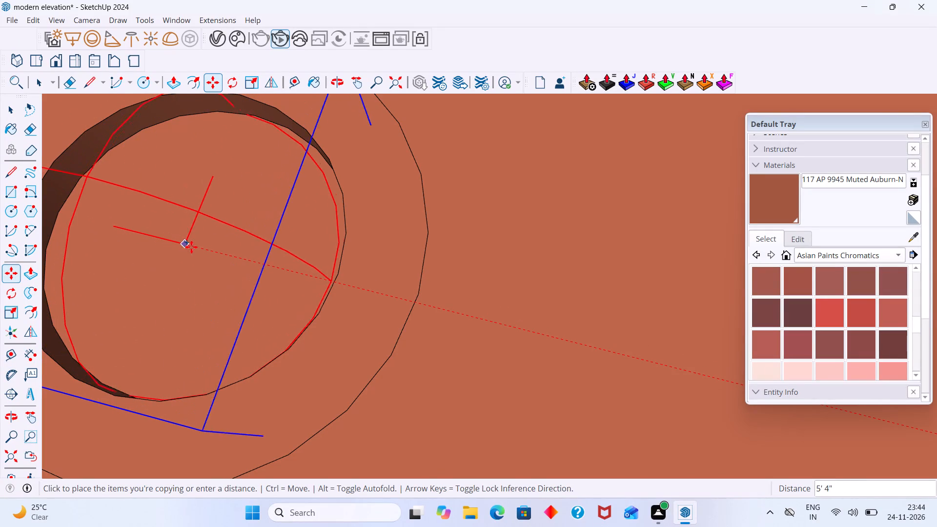
pyautogui.click(204, 247)
# Copy the Sphere Light from the long inner edge's last ring about 4' 3" across the ceiling into the adjacent ring's centre.
pyautogui.scroll(-14, 282, 243)
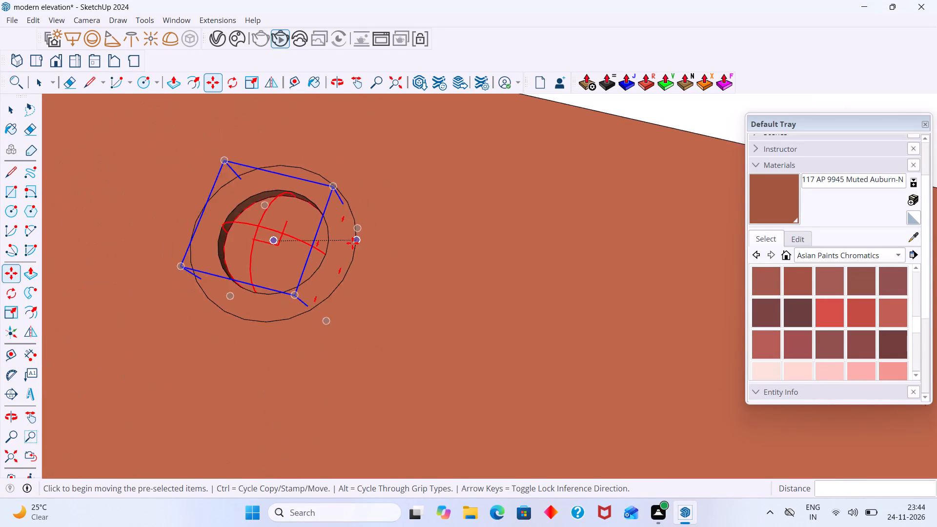
pyautogui.scroll(-11, 352, 243)
pyautogui.scroll(9, 346, 246)
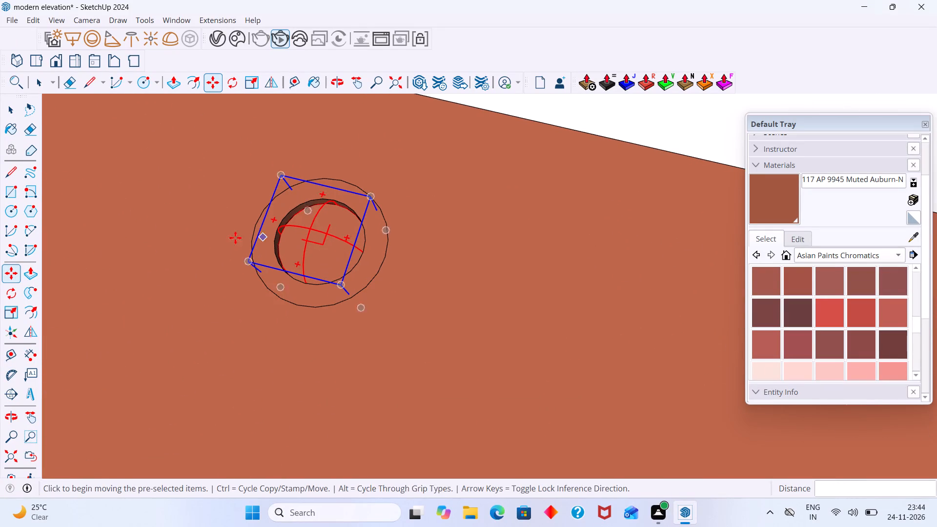
pyautogui.scroll(4, 334, 240)
pyautogui.click(323, 244)
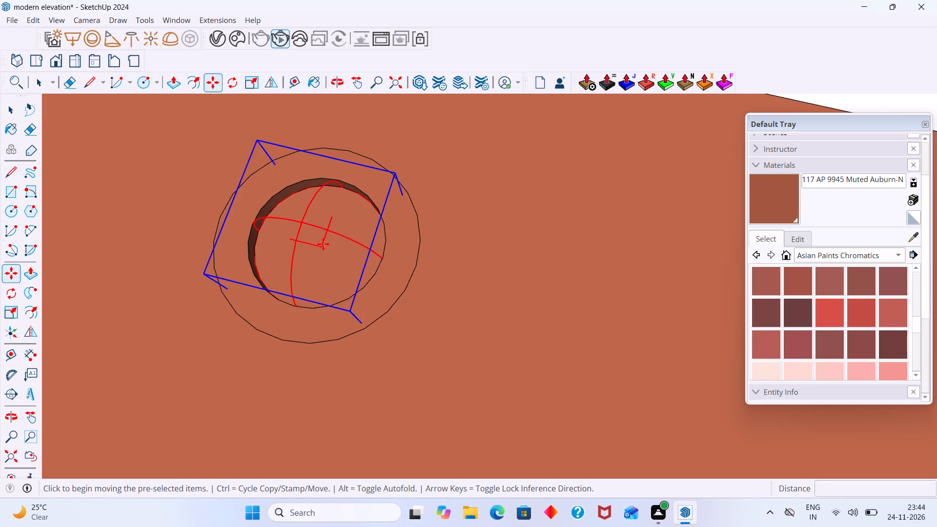
pyautogui.scroll(-19, 185, 241)
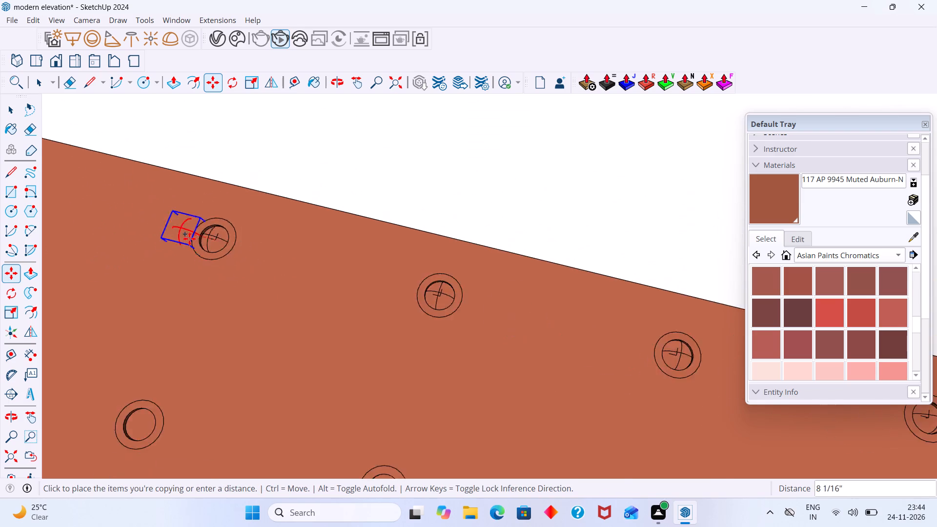
pyautogui.scroll(-5, 189, 239)
pyautogui.moveTo(217, 238); pyautogui.dragTo(530, 286, button='middle')
pyautogui.scroll(2, 500, 299)
pyautogui.scroll(-6, 520, 333)
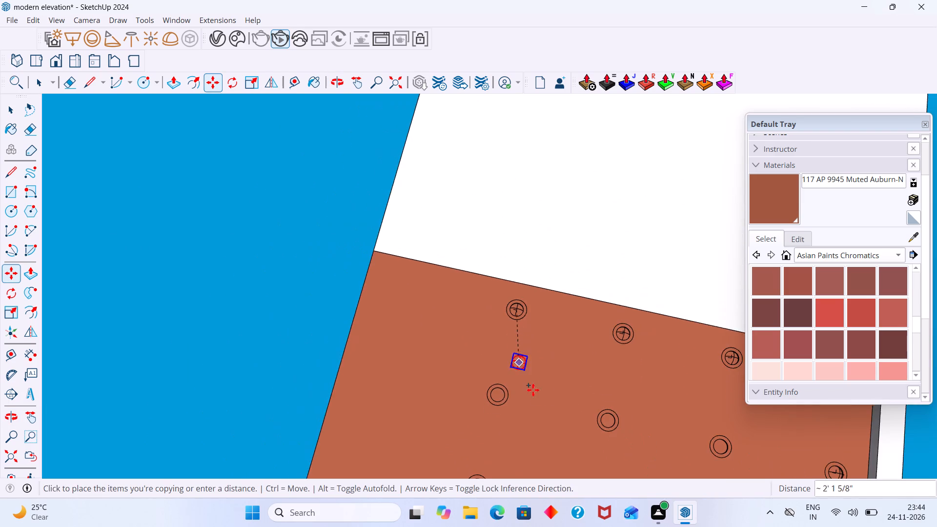
pyautogui.moveTo(549, 393); pyautogui.dragTo(485, 324, button='middle')
pyautogui.scroll(-3, 485, 324)
pyautogui.moveTo(488, 335); pyautogui.dragTo(437, 188, button='middle')
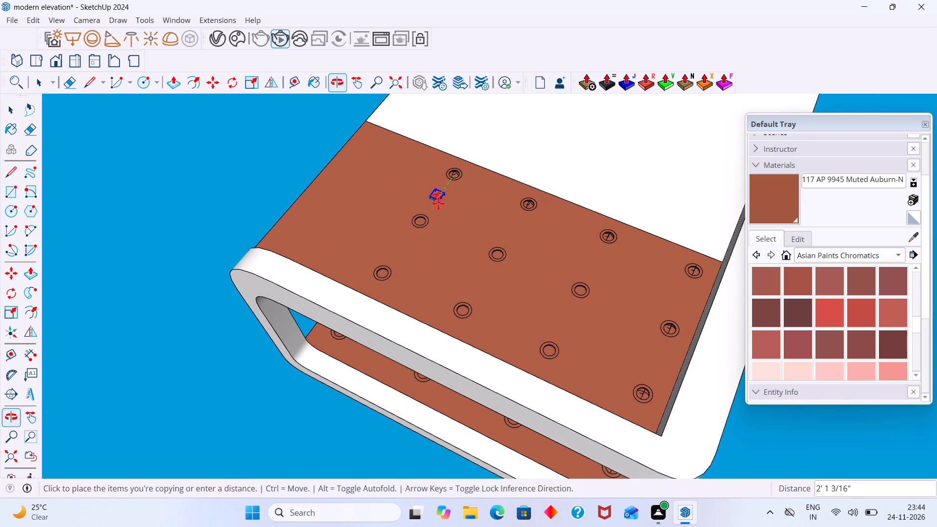
pyautogui.moveTo(427, 224); pyautogui.dragTo(414, 257, button='middle')
pyautogui.scroll(13, 430, 206)
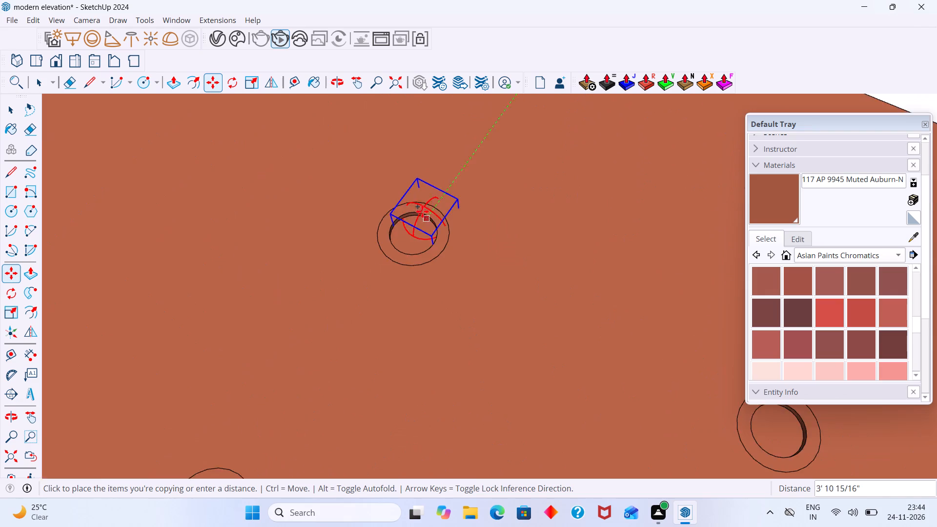
pyautogui.scroll(20, 422, 211)
pyautogui.scroll(2, 422, 211)
pyautogui.scroll(-7, 403, 243)
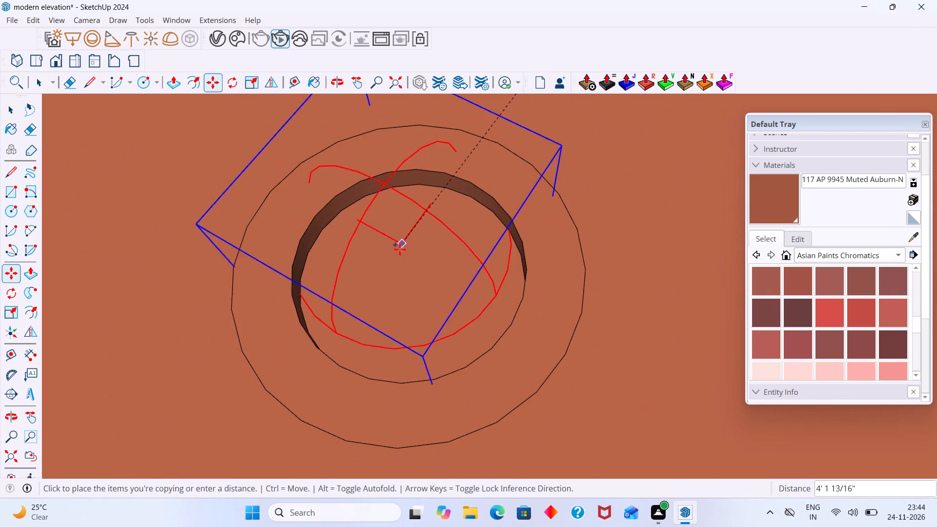
pyautogui.scroll(8, 398, 269)
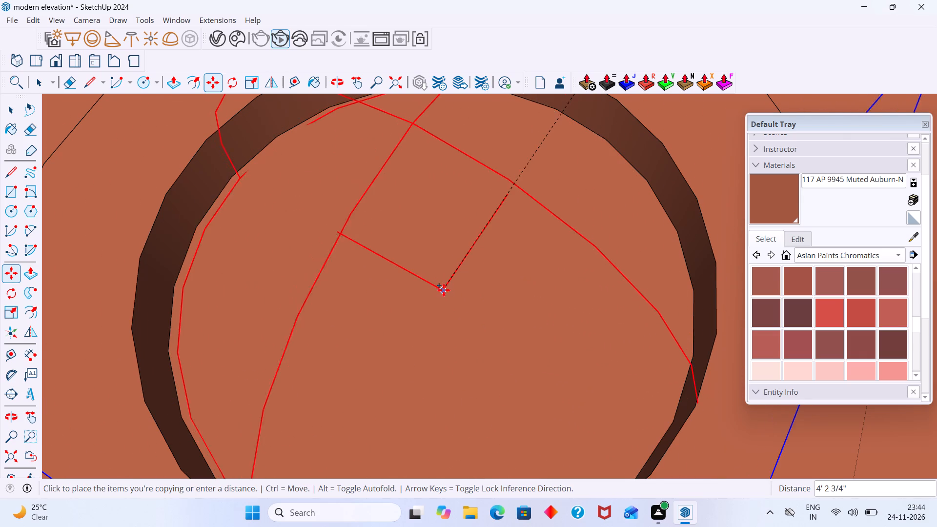
pyautogui.scroll(-3, 380, 241)
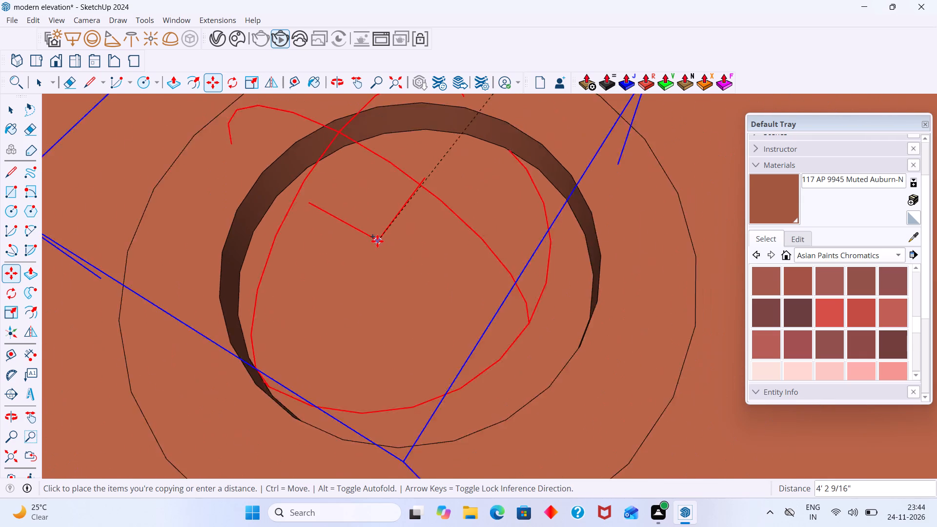
pyautogui.scroll(-3, 377, 241)
pyautogui.moveTo(389, 293); pyautogui.dragTo(323, 278, button='middle')
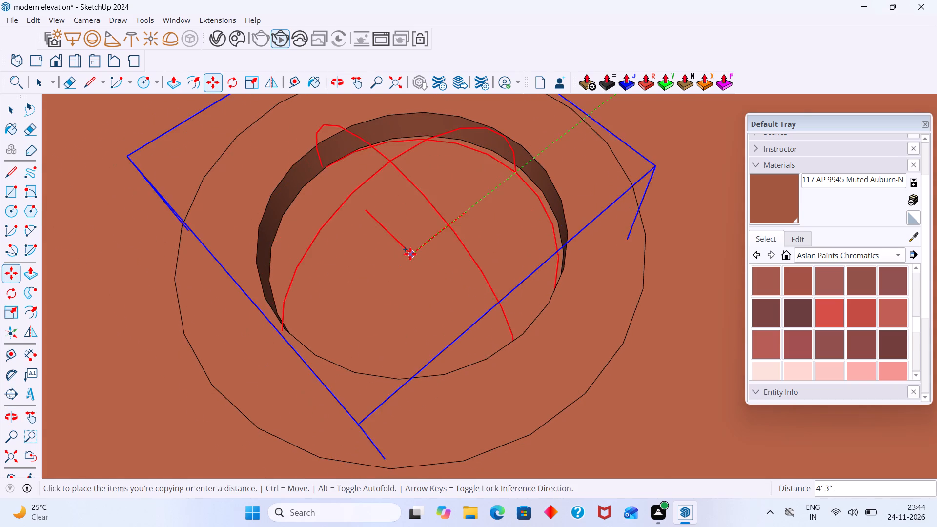
pyautogui.scroll(3, 387, 245)
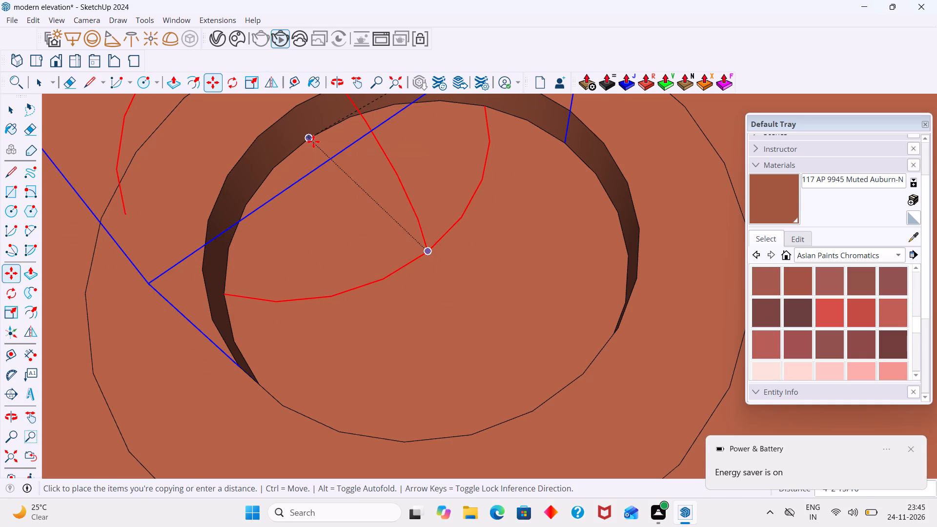
pyautogui.click(428, 251)
# Multiply the copy by 2 to continue the Sphere Lights across the row towards the grey-edged frame.
pyautogui.scroll(-2, 460, 279)
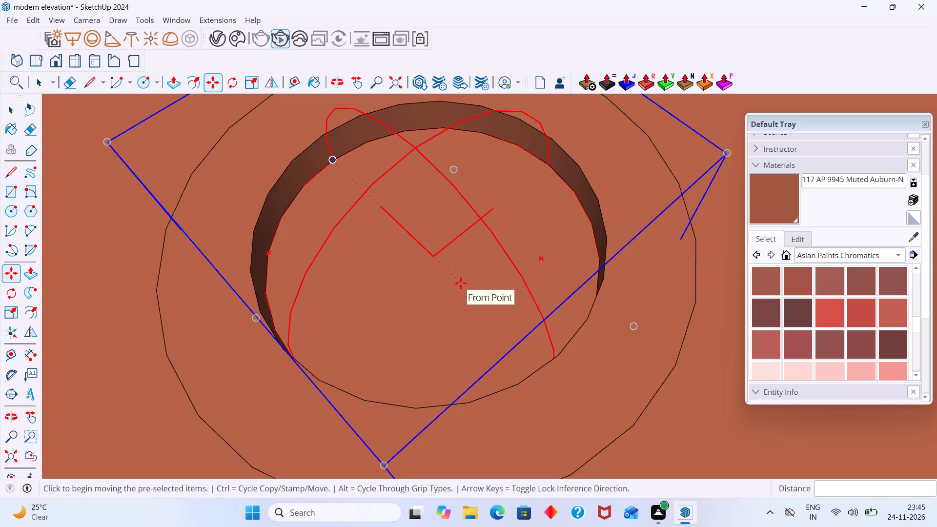
pyautogui.write('*2')
pyautogui.press('Return')
# Copy the Sphere Light from the second ring in from the grey edge, in the notched-end row, about 5' 4" into the next row's matching ring.
pyautogui.scroll(-18, 469, 284)
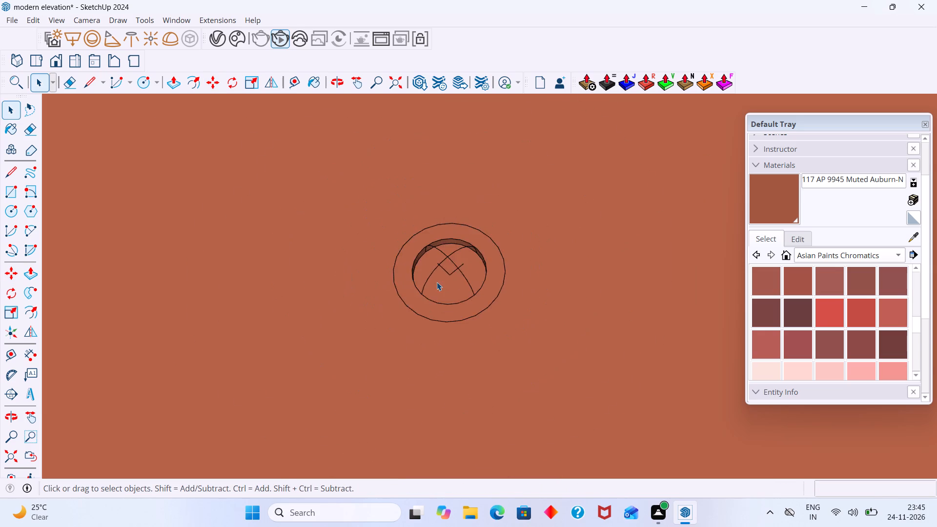
pyautogui.scroll(-10, 437, 282)
pyautogui.scroll(-12, 320, 401)
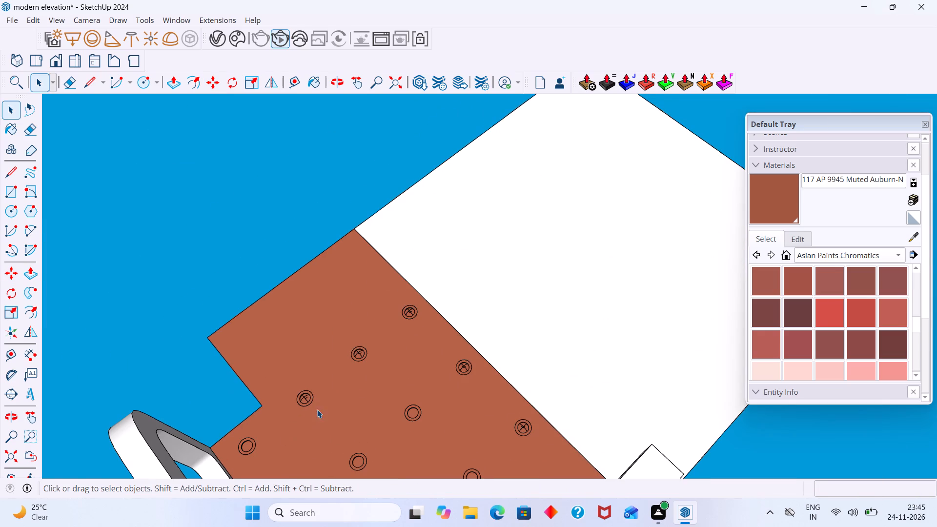
pyautogui.moveTo(333, 386); pyautogui.dragTo(186, 402, button='middle')
pyautogui.scroll(5, 301, 284)
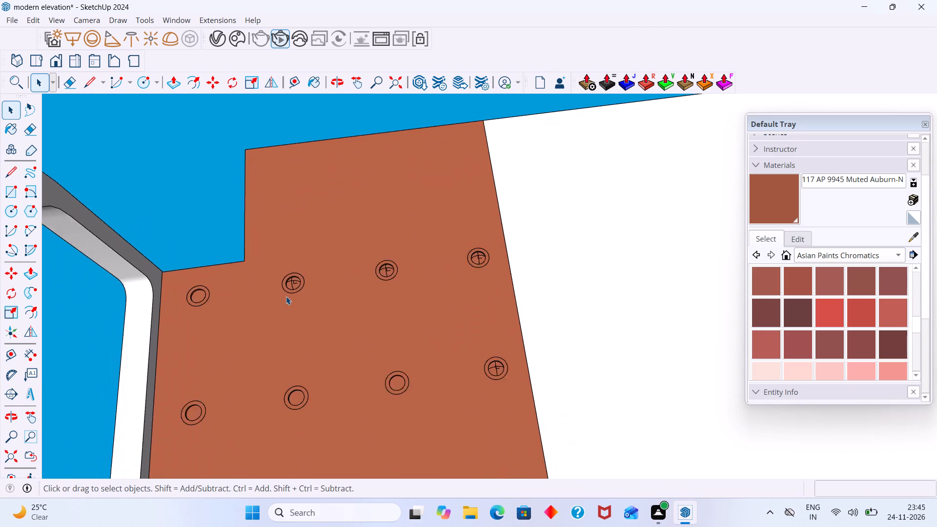
pyautogui.scroll(1, 286, 296)
pyautogui.scroll(-15, 293, 321)
pyautogui.moveTo(314, 394); pyautogui.dragTo(289, 436, button='middle')
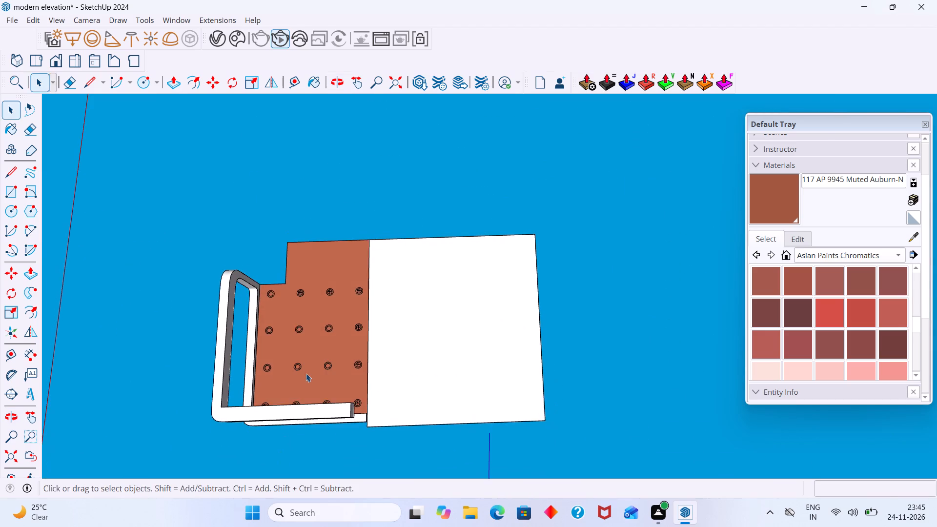
pyautogui.moveTo(306, 397); pyautogui.dragTo(303, 443, button='middle')
pyautogui.scroll(8, 305, 388)
pyautogui.scroll(10, 283, 151)
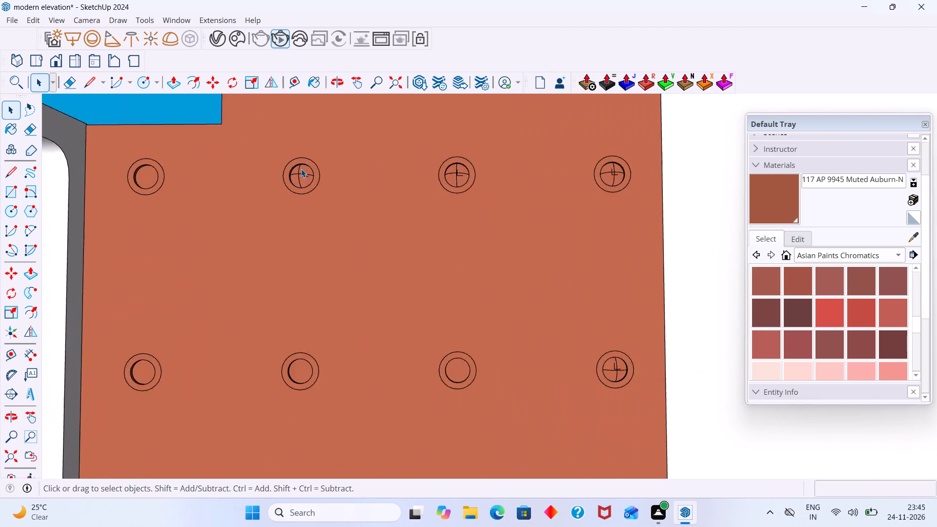
pyautogui.scroll(20, 301, 169)
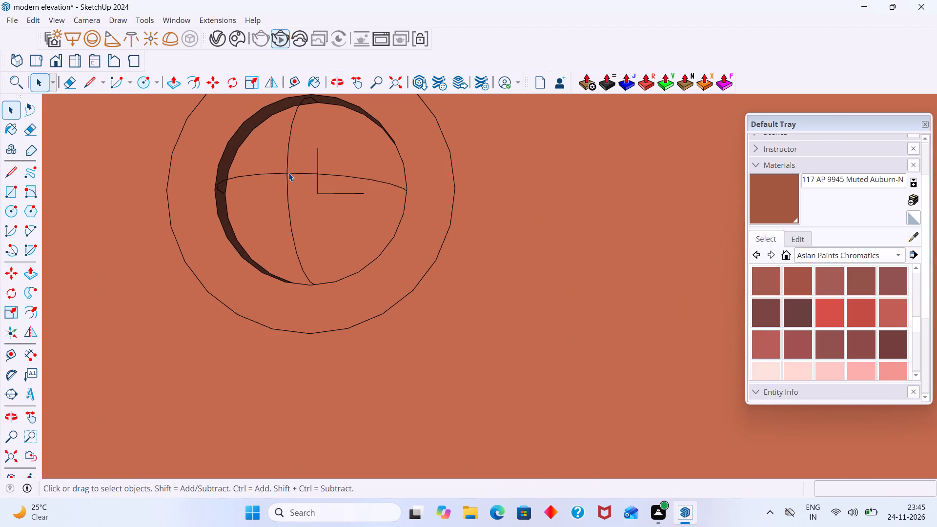
pyautogui.click(288, 173)
pyautogui.press('m')
pyautogui.scroll(2, 303, 183)
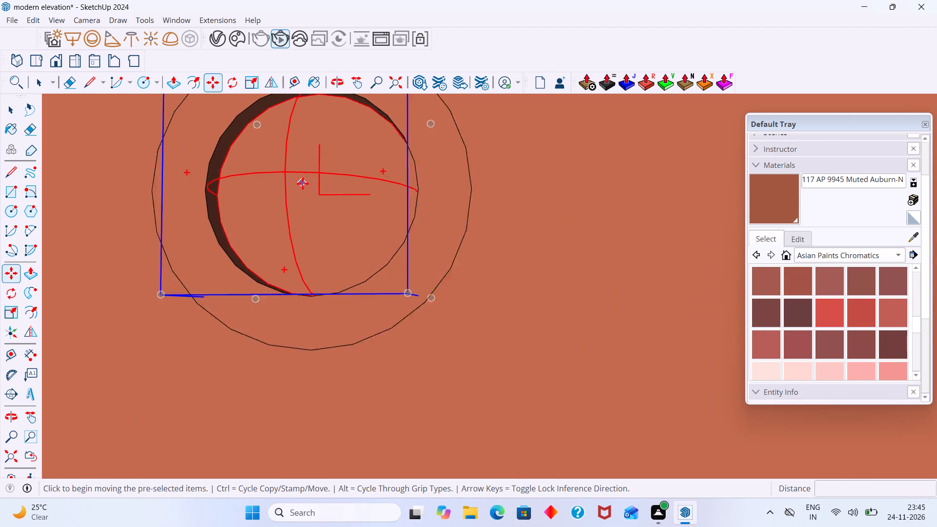
pyautogui.scroll(4, 303, 183)
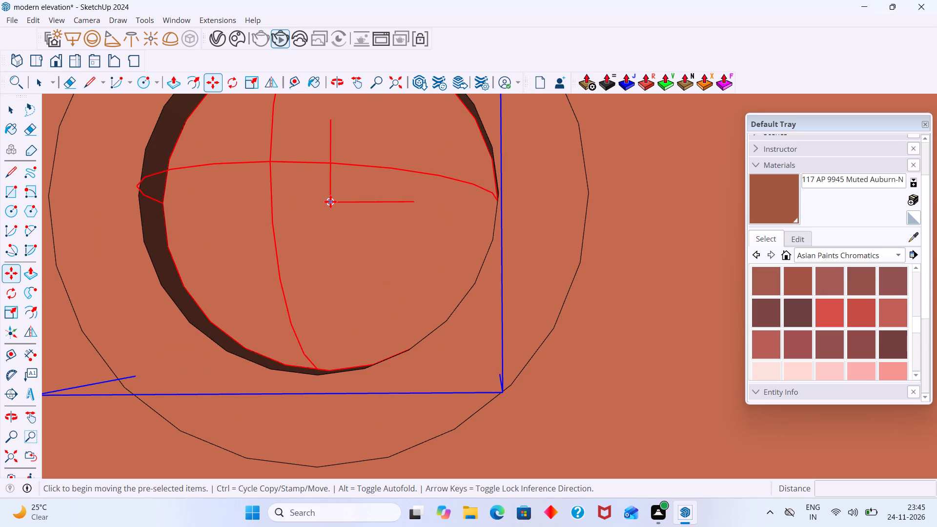
pyautogui.click(330, 202)
pyautogui.scroll(-6, 328, 317)
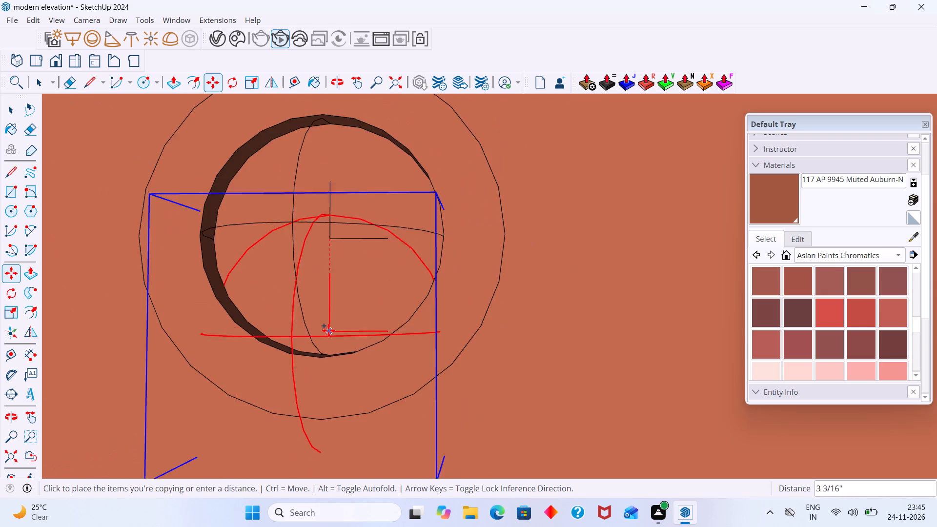
pyautogui.scroll(-8, 328, 330)
pyautogui.scroll(-9, 303, 409)
pyautogui.moveTo(307, 387); pyautogui.dragTo(342, 235, button='middle')
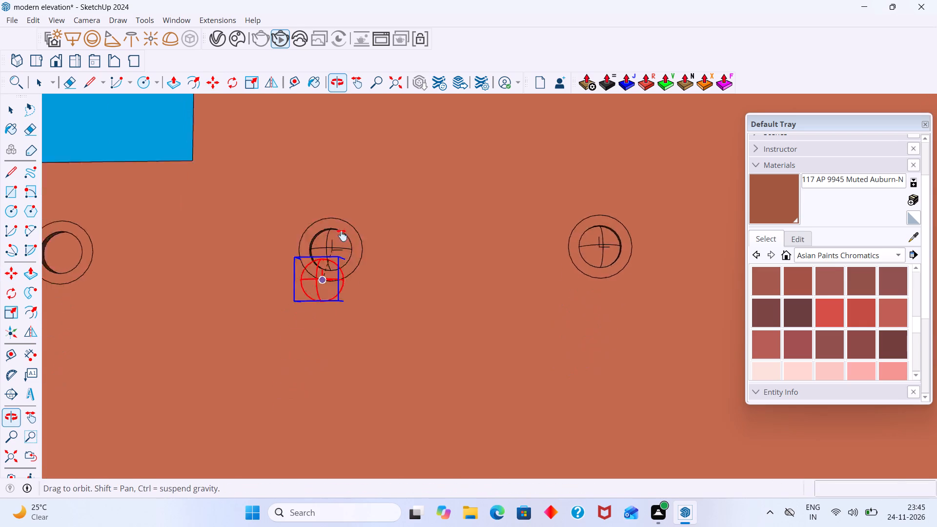
pyautogui.moveTo(342, 235); pyautogui.dragTo(357, 181, button='middle')
pyautogui.scroll(-8, 355, 281)
pyautogui.keyDown('shift'); pyautogui.moveTo(349, 338); pyautogui.dragTo(364, 221, button='middle'); pyautogui.keyUp('shift')
pyautogui.scroll(8, 390, 273)
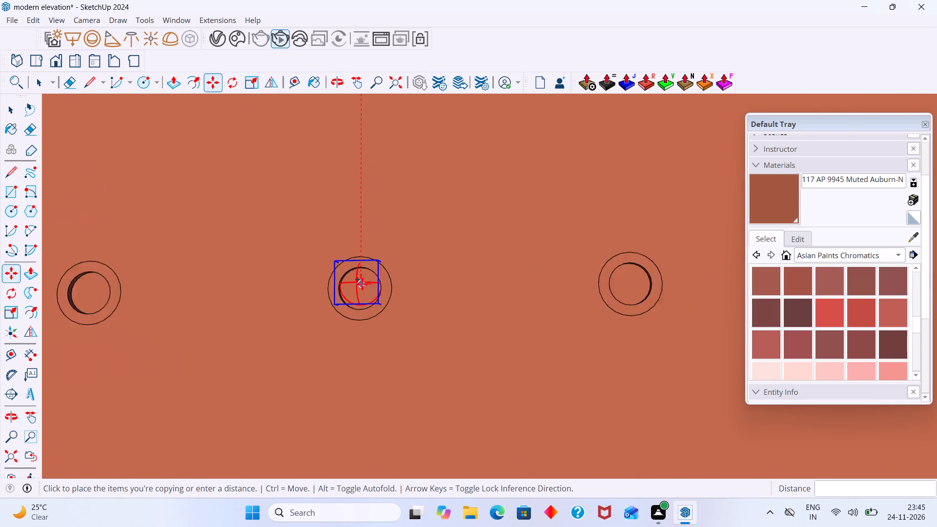
pyautogui.scroll(20, 362, 284)
pyautogui.scroll(1, 362, 284)
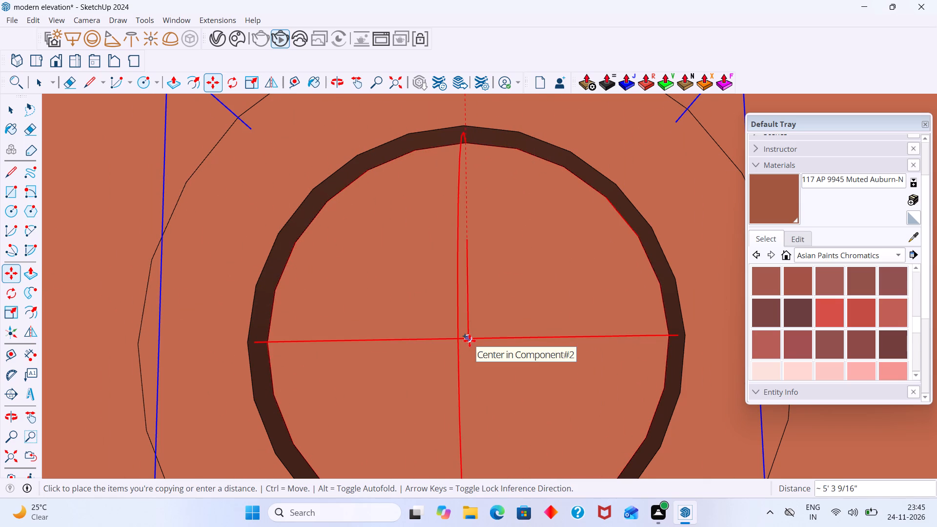
pyautogui.click(469, 341)
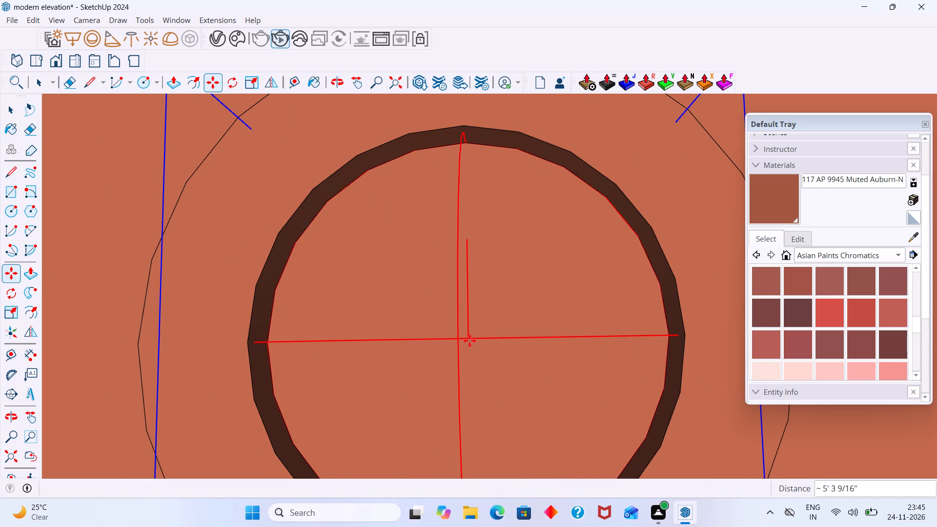
# Multiply the copy by 4 to repeat the Sphere Light down the column of rings.
pyautogui.press('*')
pyautogui.press('4')
pyautogui.press('Return')
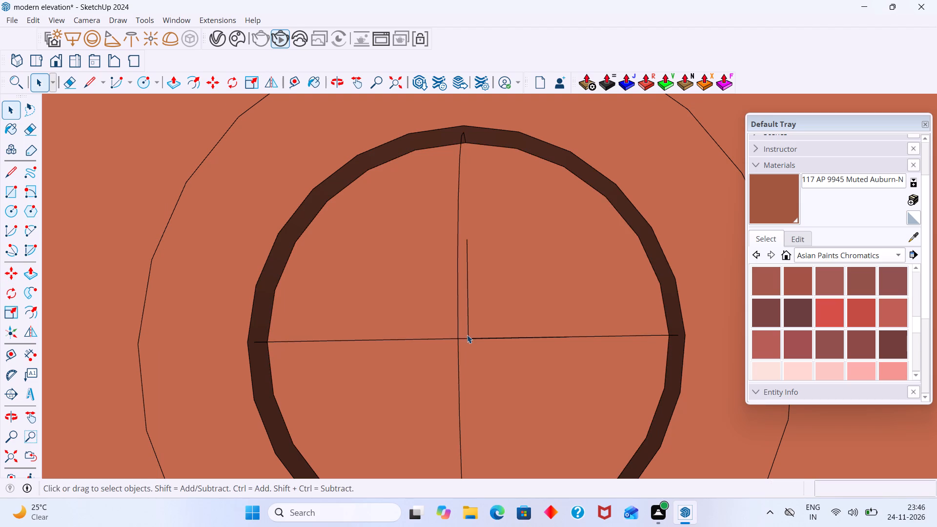
# Delete the surplus Sphere Light copy lying outside the ceiling, beyond the balcony's front frame.
pyautogui.scroll(-20, 467, 335)
pyautogui.scroll(-20, 467, 335)
pyautogui.scroll(-4, 467, 335)
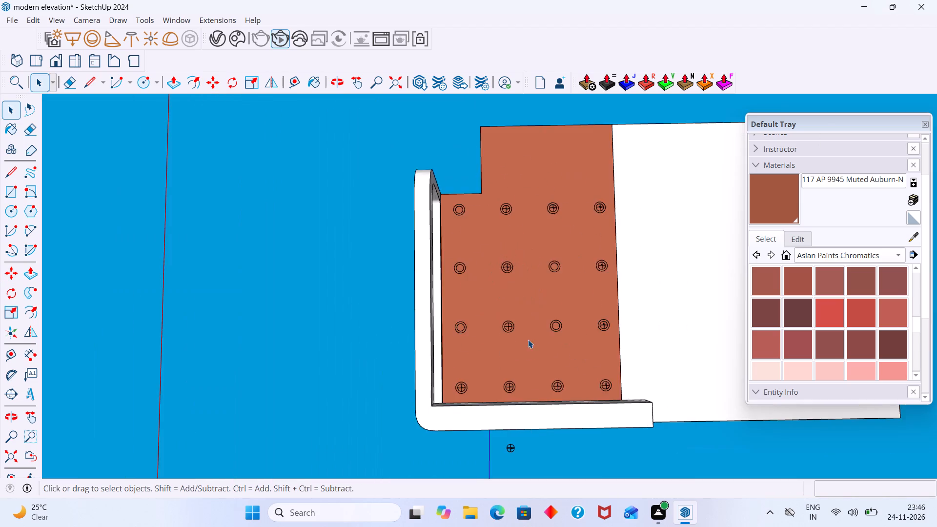
pyautogui.scroll(-4, 528, 340)
pyautogui.scroll(16, 519, 434)
pyautogui.scroll(-3, 509, 415)
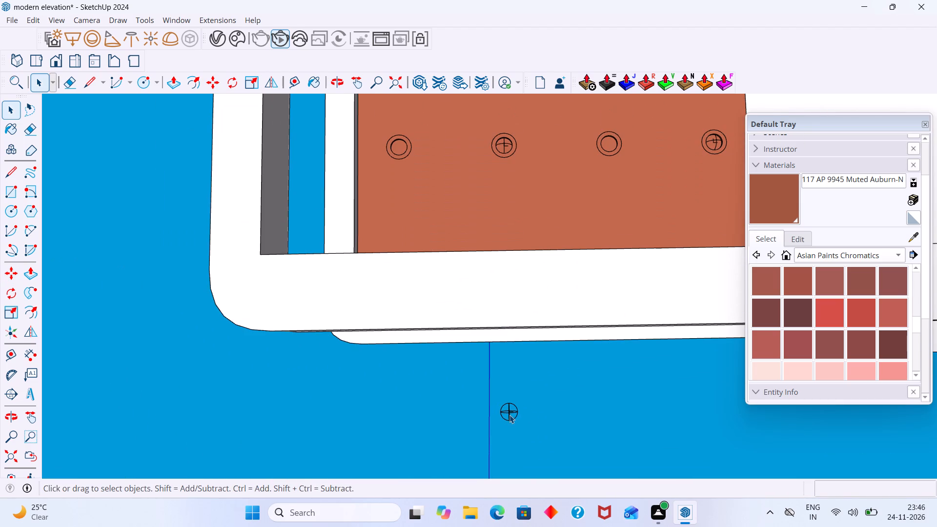
pyautogui.scroll(1, 509, 415)
pyautogui.click(514, 407)
pyautogui.scroll(3, 526, 426)
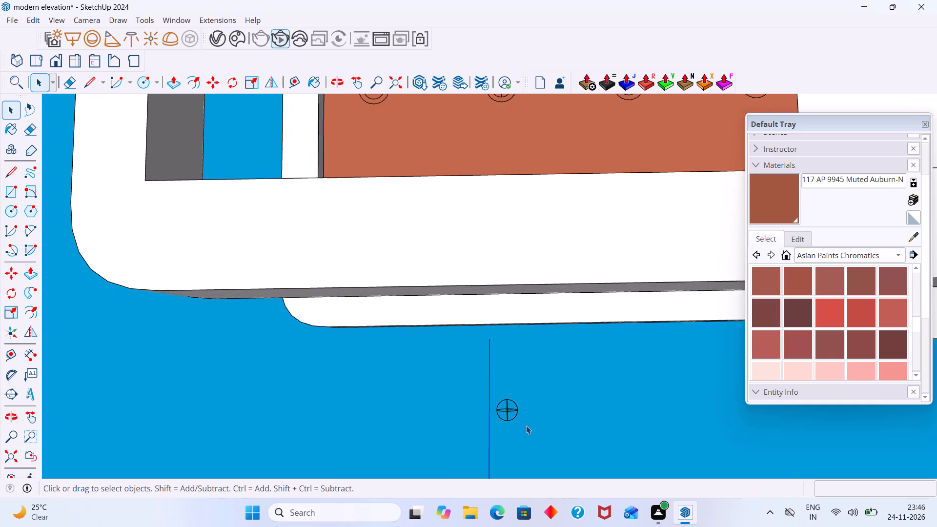
pyautogui.moveTo(510, 424); pyautogui.dragTo(506, 416)
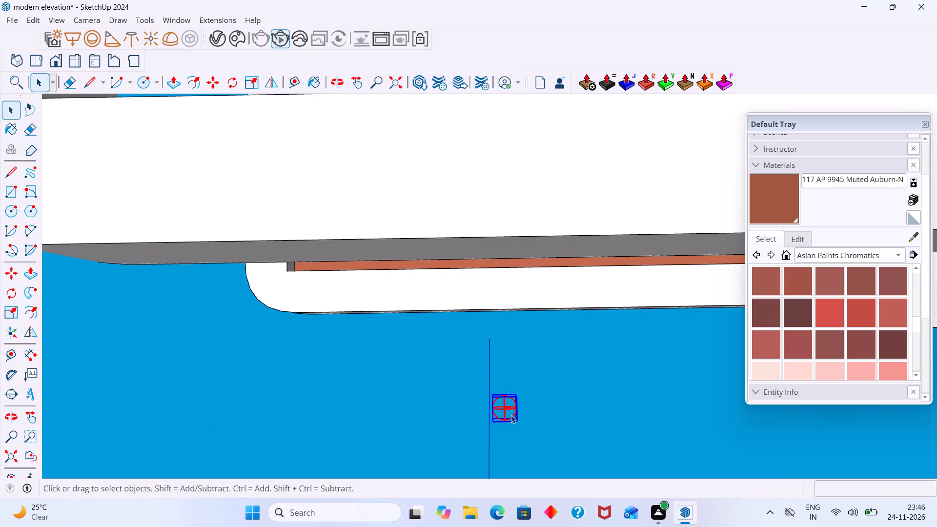
pyautogui.press('Delete')
# Copy the Sphere Light from the third ring in from the grey-edged frame, in the notched-end row, about 5' 3 1/2" into the next row's ring.
pyautogui.scroll(-19, 516, 425)
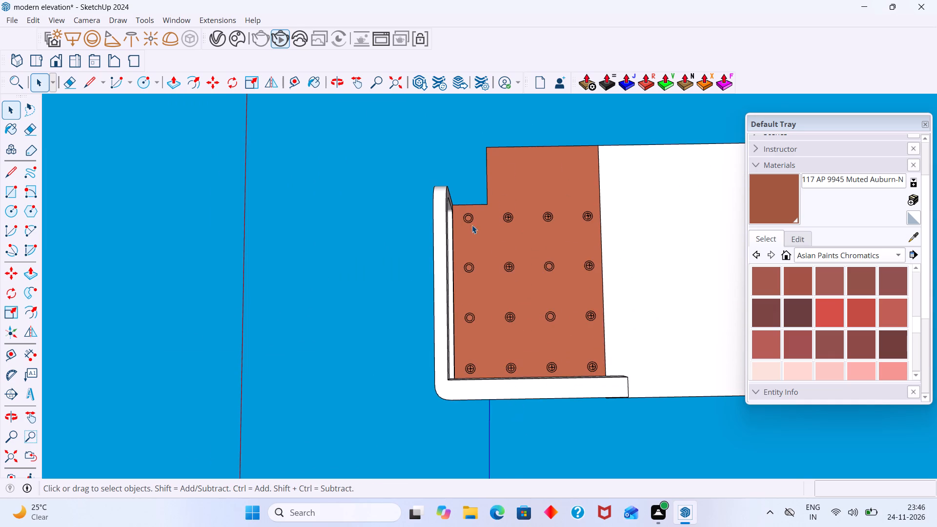
pyautogui.scroll(1, 460, 209)
pyautogui.moveTo(495, 340); pyautogui.dragTo(497, 356, button='middle')
pyautogui.scroll(1, 496, 356)
pyautogui.scroll(5, 562, 199)
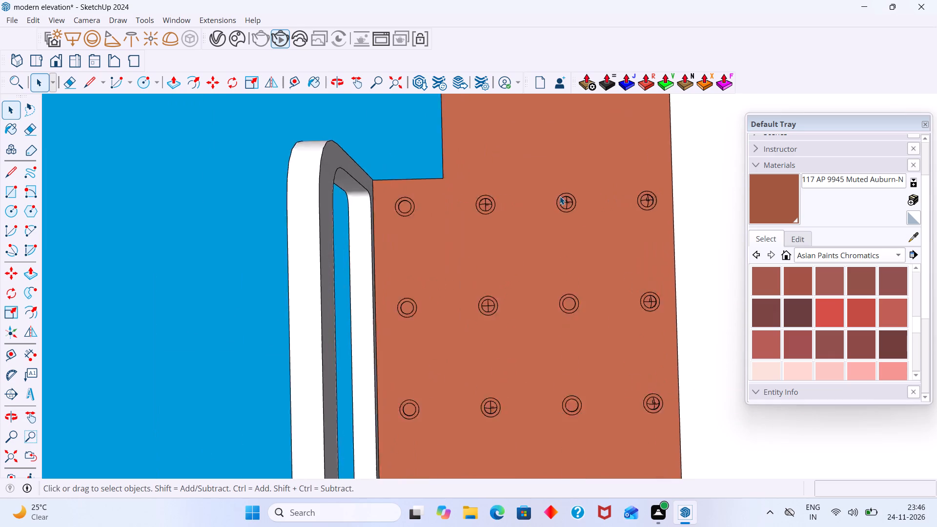
pyautogui.scroll(20, 560, 196)
pyautogui.scroll(5, 560, 196)
pyautogui.click(572, 207)
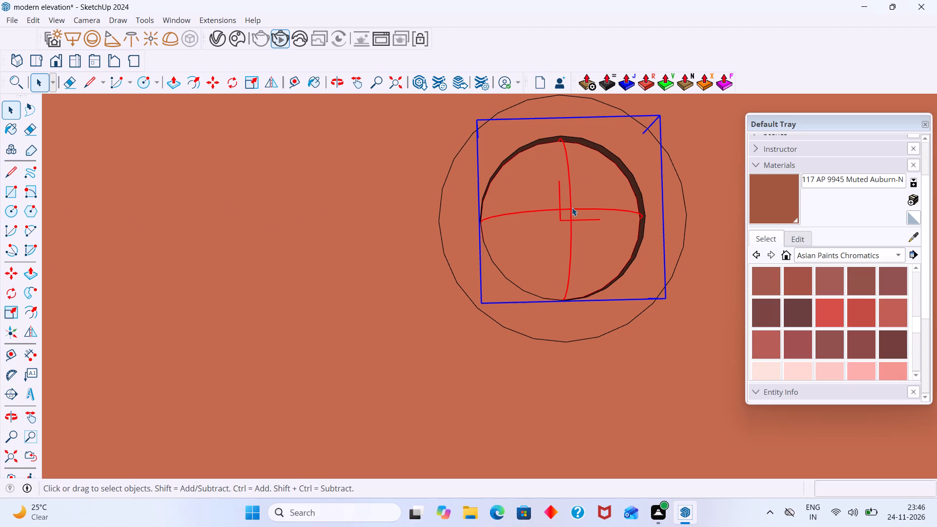
pyautogui.press('m')
pyautogui.scroll(6, 570, 231)
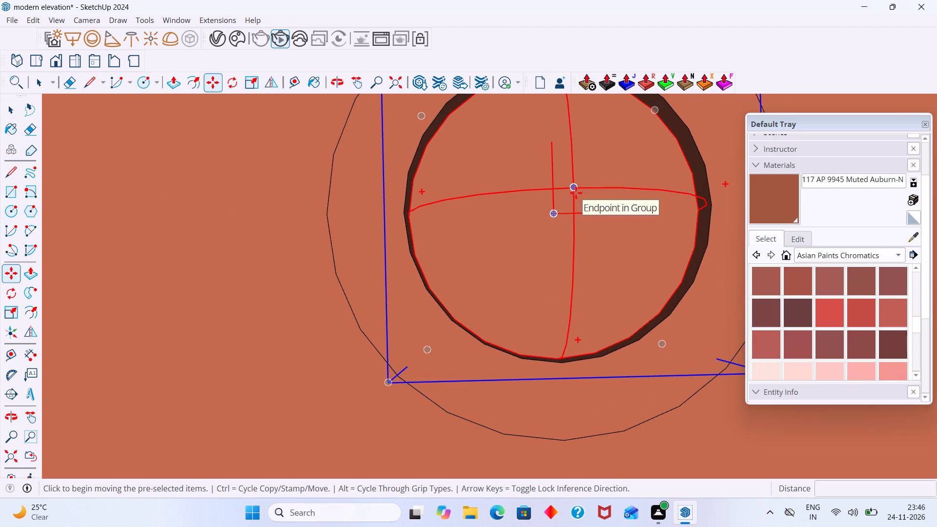
pyautogui.scroll(19, 574, 188)
pyautogui.moveTo(574, 220); pyautogui.dragTo(566, 217, button='middle')
pyautogui.scroll(-3, 562, 215)
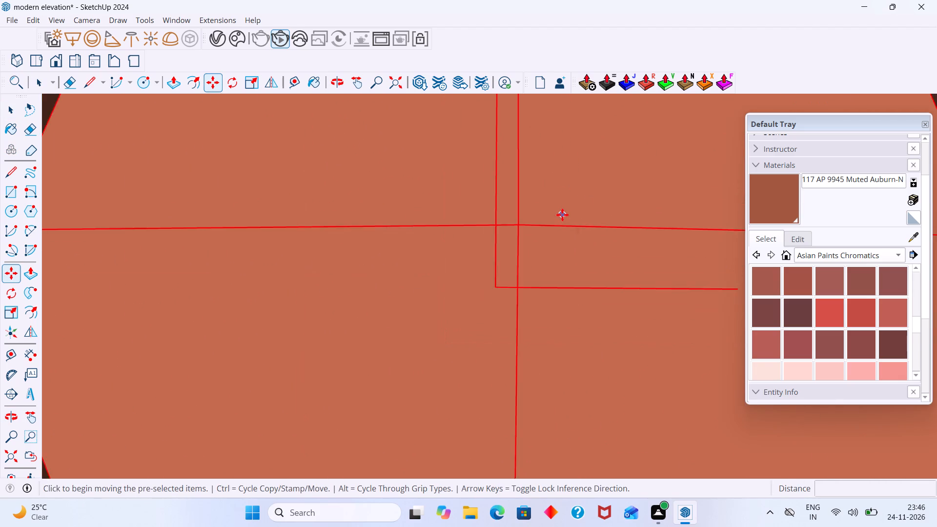
pyautogui.scroll(-12, 562, 215)
pyautogui.moveTo(565, 228); pyautogui.dragTo(512, 200, button='middle')
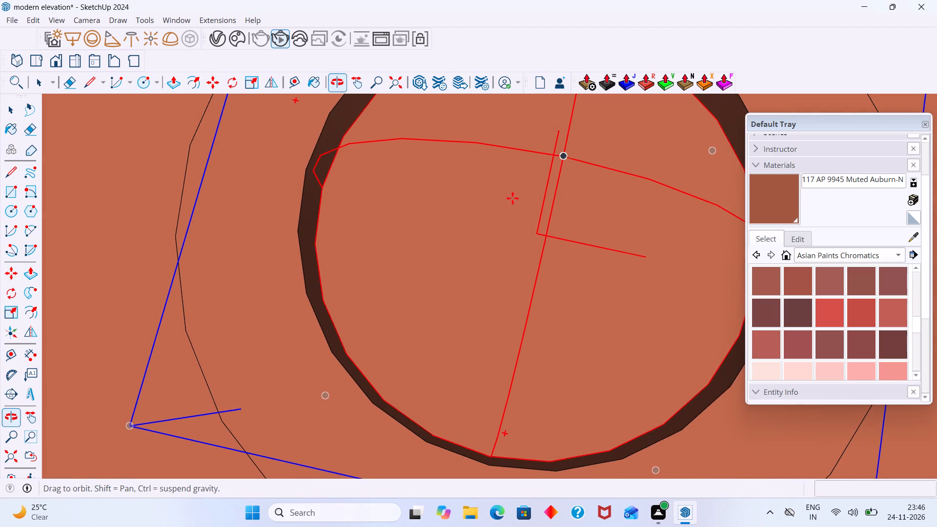
pyautogui.click(536, 233)
pyautogui.scroll(-12, 509, 353)
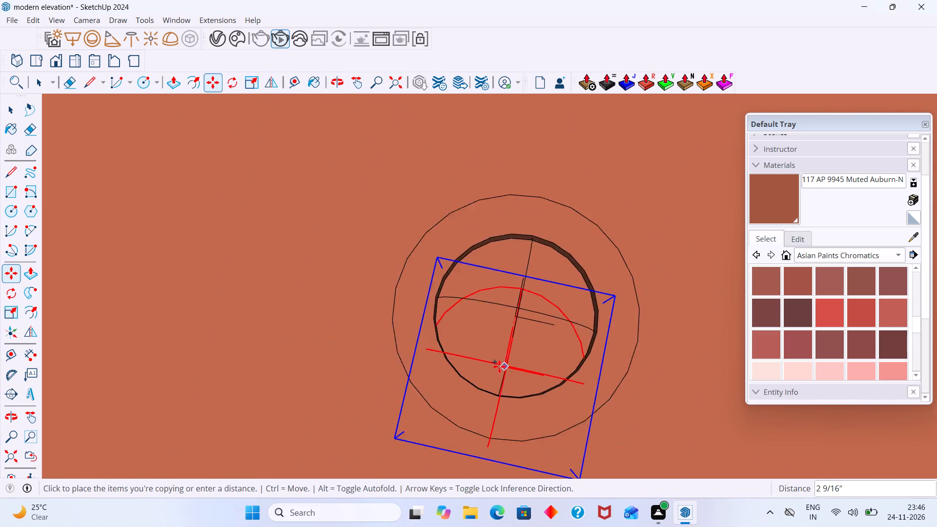
pyautogui.scroll(-5, 499, 366)
pyautogui.moveTo(499, 373); pyautogui.dragTo(549, 226, button='middle')
pyautogui.scroll(-11, 524, 275)
pyautogui.keyDown('shift'); pyautogui.moveTo(505, 368); pyautogui.dragTo(565, 231, button='middle'); pyautogui.keyUp('shift')
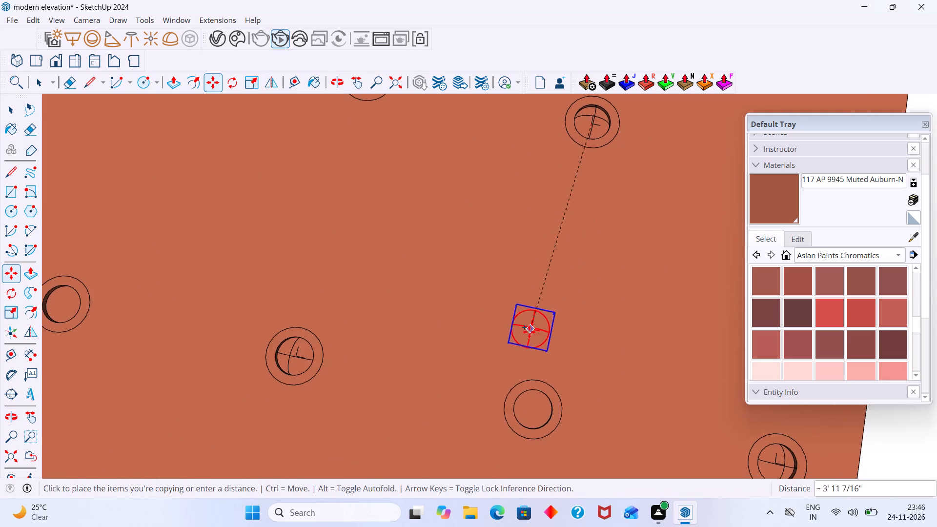
pyautogui.scroll(-3, 529, 332)
pyautogui.scroll(19, 532, 396)
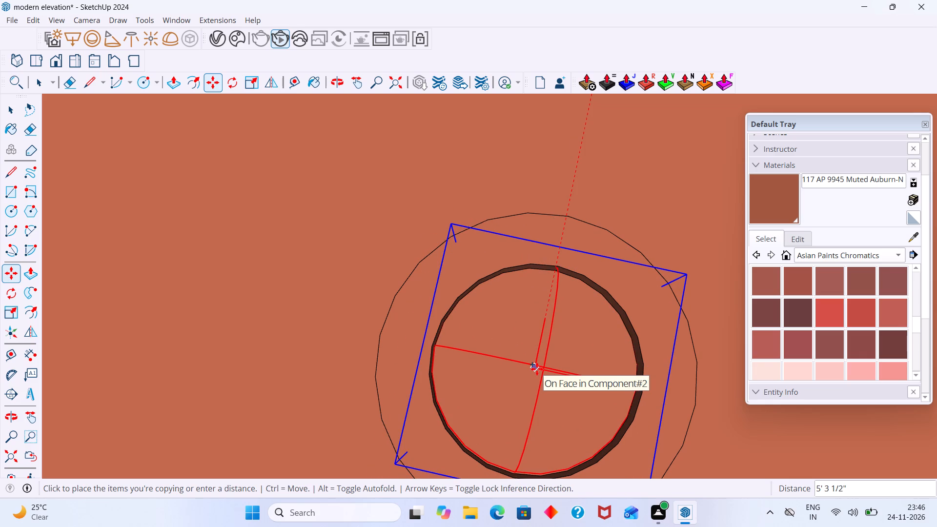
pyautogui.click(537, 369)
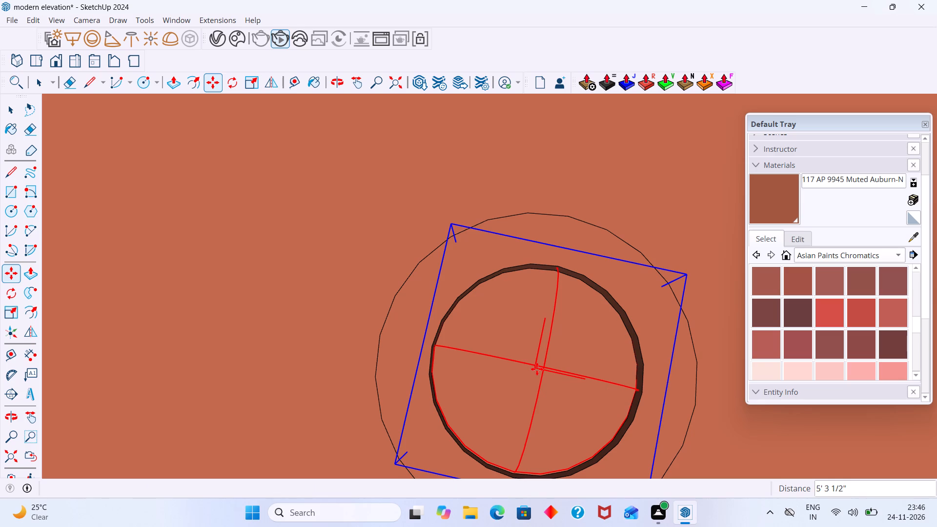
# Multiply the copy by 4 to repeat the Sphere Light down the third column of rings towards the front frame.
pyautogui.write('*4')
pyautogui.press('Return')
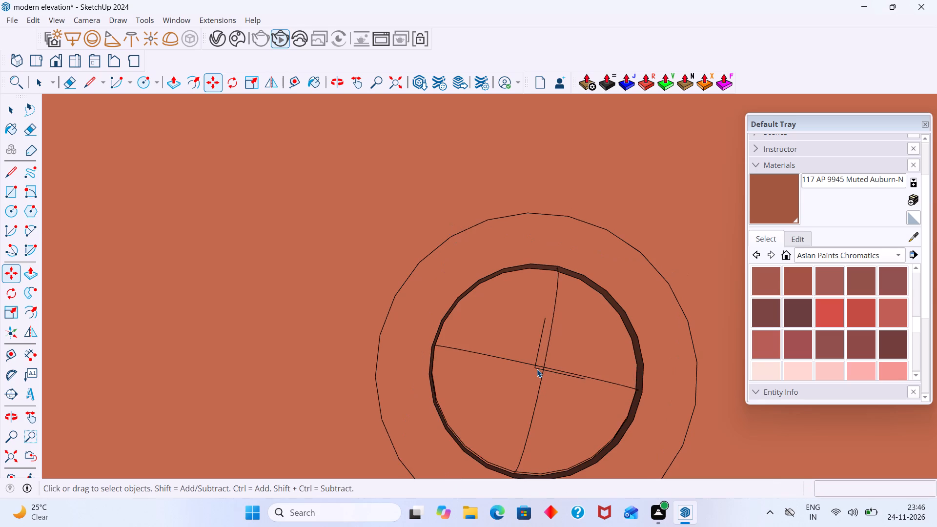
# Delete the surplus Sphere Light copy lying outside the ceiling, beyond the balcony's front frame.
pyautogui.scroll(-20, 542, 368)
pyautogui.scroll(-20, 542, 368)
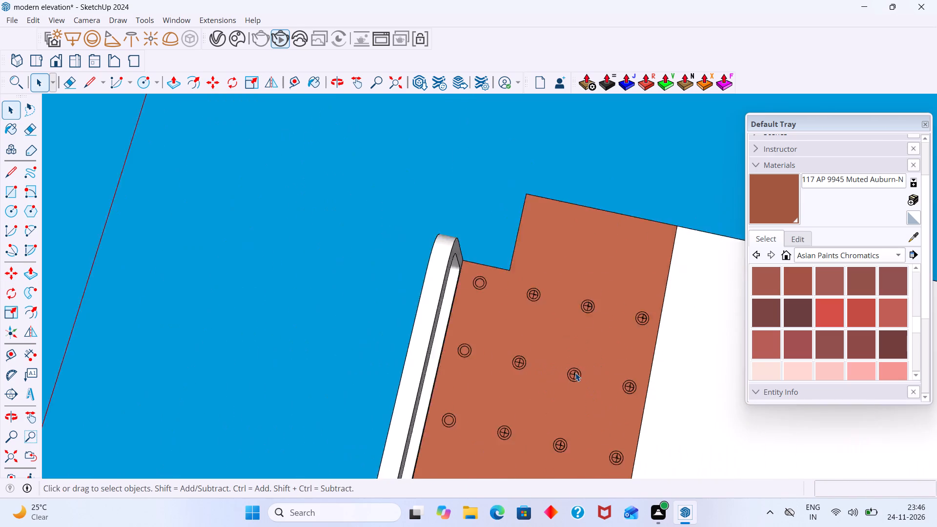
pyautogui.scroll(-6, 575, 373)
pyautogui.scroll(3, 579, 408)
pyautogui.keyDown('shift'); pyautogui.moveTo(562, 411); pyautogui.dragTo(547, 353, button='middle'); pyautogui.keyUp('shift')
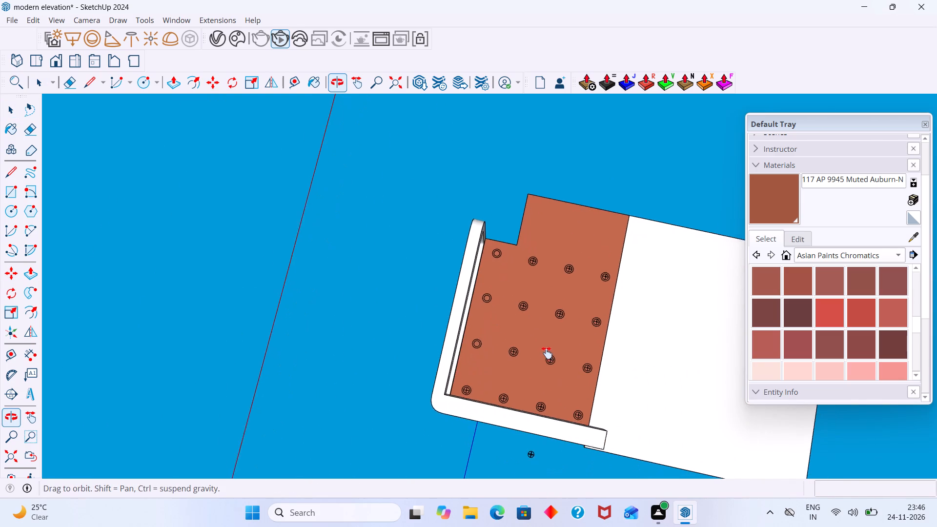
pyautogui.keyDown('shift'); pyautogui.moveTo(547, 353); pyautogui.dragTo(545, 350, button='middle'); pyautogui.keyUp('shift')
pyautogui.scroll(10, 530, 440)
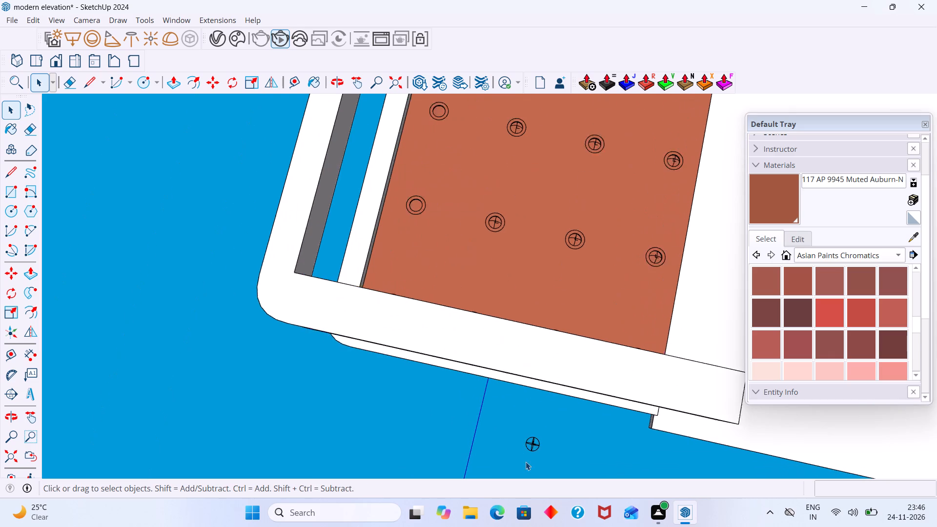
pyautogui.click(533, 444)
pyautogui.press('Delete')
# Copy the Sphere Light from the front corner ring beside the grey-edged frame about 5' 3 1/4" into the adjacent ring towards the notched end.
pyautogui.scroll(-8, 496, 442)
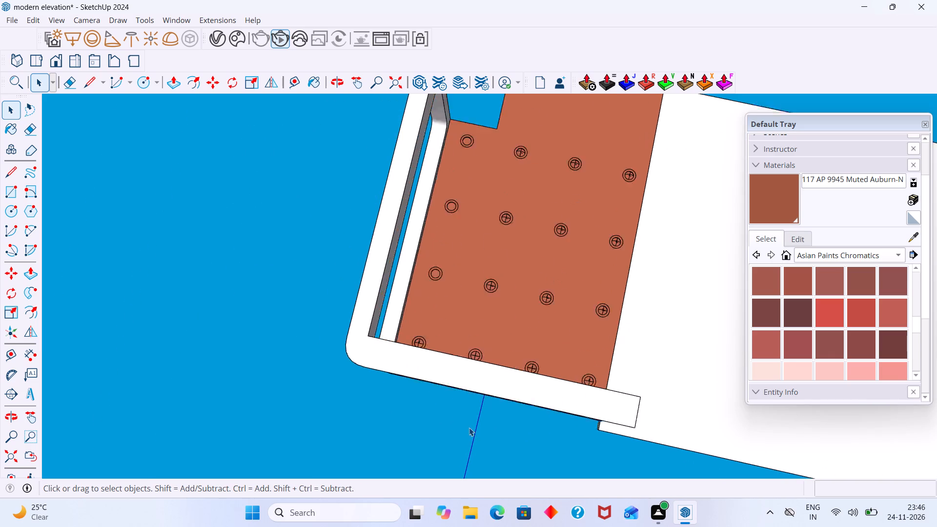
pyautogui.scroll(-2, 469, 427)
pyautogui.scroll(1, 443, 333)
pyautogui.moveTo(443, 332); pyautogui.dragTo(444, 351, button='middle')
pyautogui.scroll(3, 437, 345)
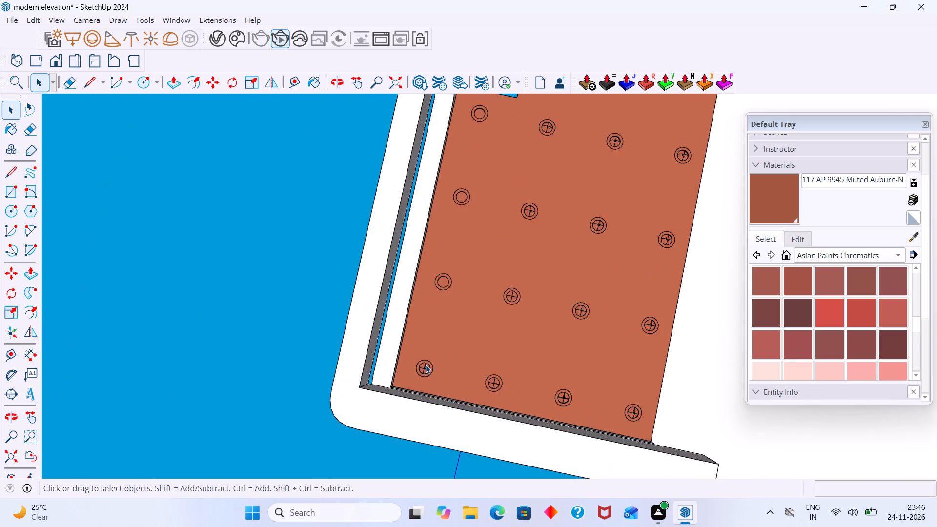
pyautogui.scroll(20, 426, 365)
pyautogui.scroll(7, 426, 365)
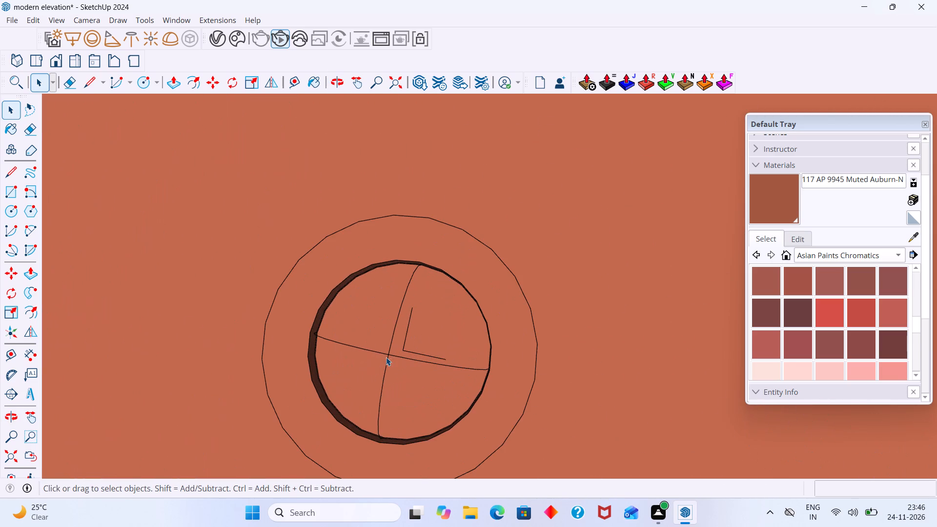
pyautogui.click(388, 356)
pyautogui.press('m')
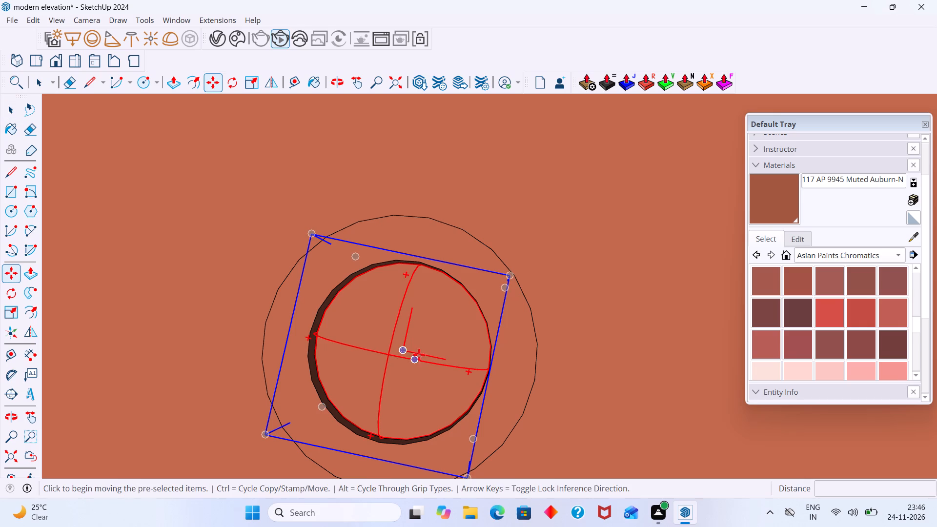
pyautogui.click(403, 350)
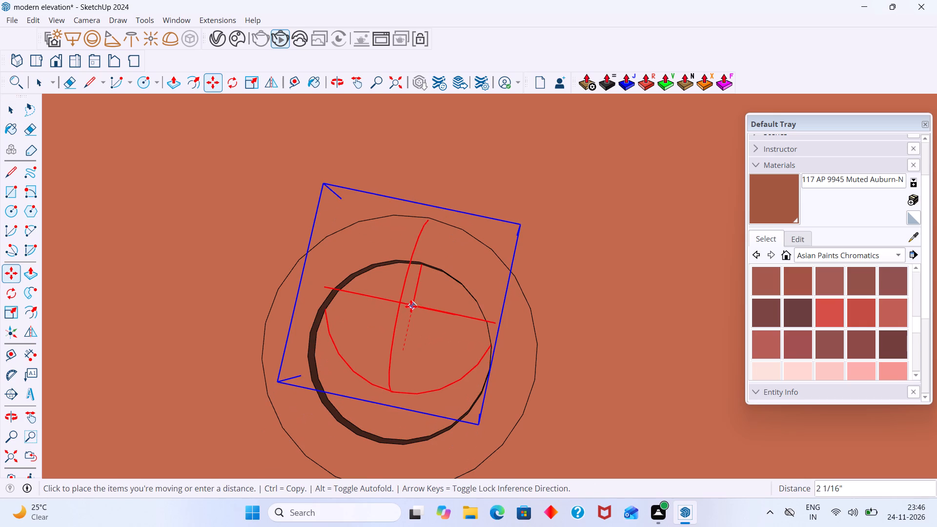
pyautogui.scroll(-6, 429, 262)
pyautogui.scroll(1, 430, 254)
pyautogui.scroll(-3, 429, 248)
pyautogui.keyDown('shift'); pyautogui.moveTo(436, 239); pyautogui.dragTo(417, 453, button='middle'); pyautogui.keyUp('shift')
pyautogui.keyDown('shift'); pyautogui.scroll(1, 416, 464); pyautogui.keyUp('shift')
pyautogui.scroll(-5, 464, 267)
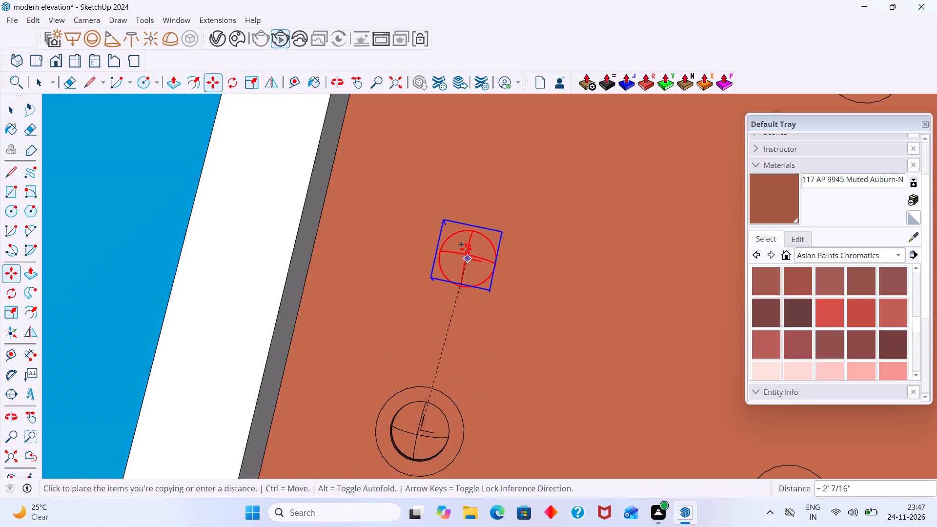
pyautogui.scroll(-8, 466, 249)
pyautogui.keyDown('shift'); pyautogui.moveTo(468, 231); pyautogui.dragTo(394, 413, button='middle'); pyautogui.keyUp('shift')
pyautogui.scroll(6, 418, 332)
pyautogui.scroll(4, 410, 253)
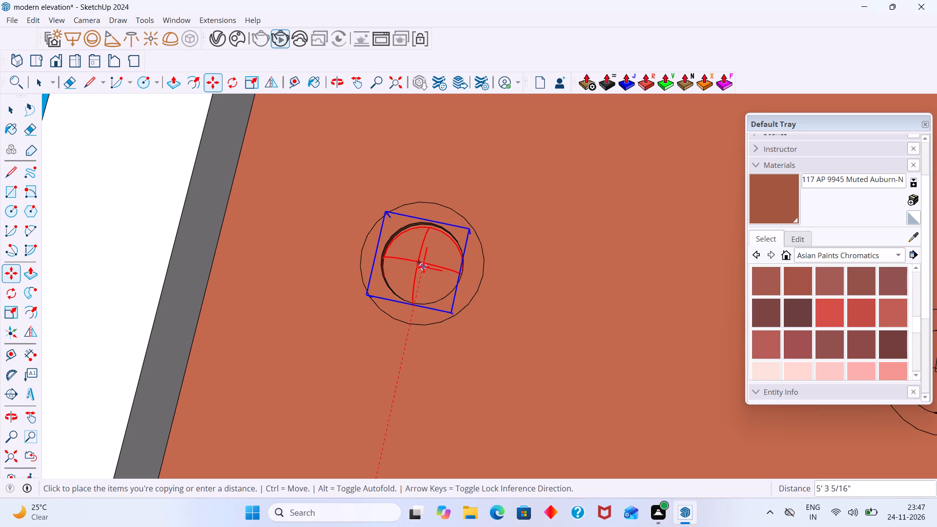
pyautogui.click(422, 267)
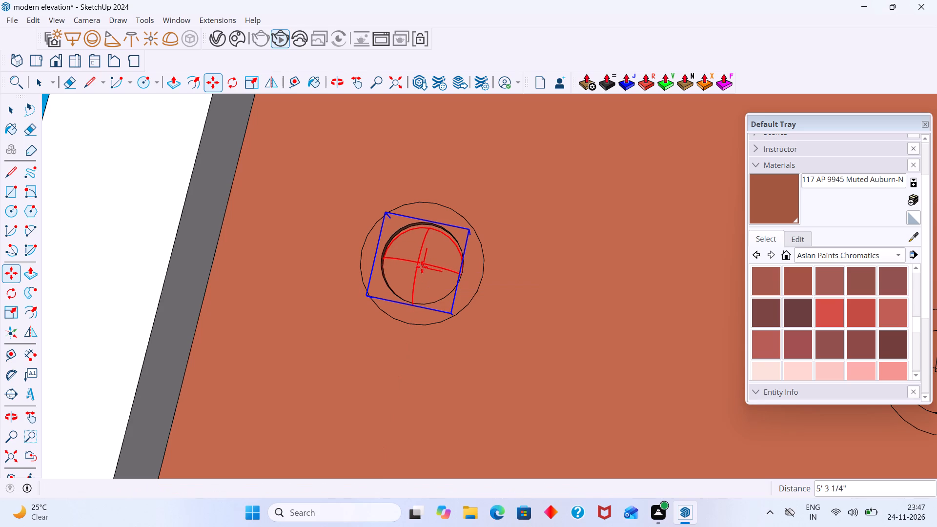
# Multiply the copy by 4 to repeat the Sphere Light along the ring column beside the grey-edged frame.
pyautogui.press('*')
pyautogui.press('4')
pyautogui.press('Return')
# Delete the surplus Sphere Light copy lying outside the ceiling, beyond the notched corner.
pyautogui.scroll(-5, 451, 271)
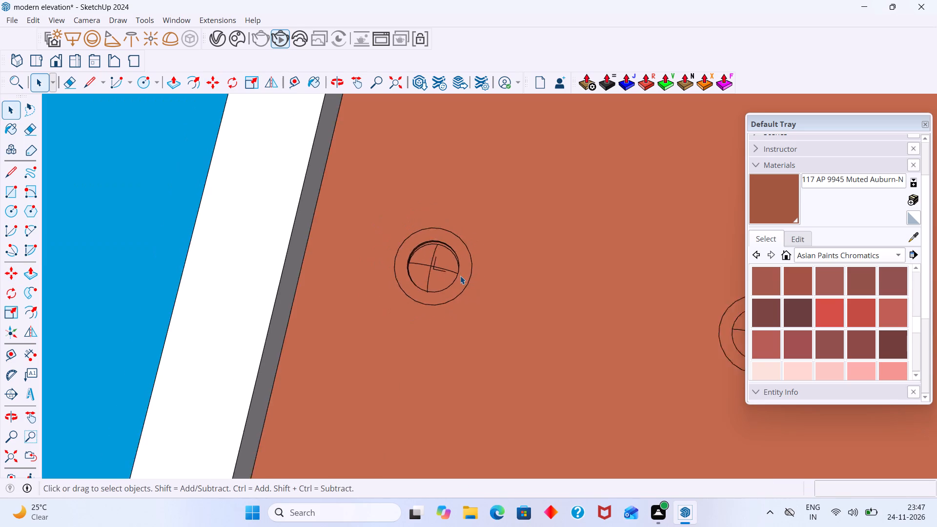
pyautogui.scroll(-20, 460, 276)
pyautogui.scroll(-4, 460, 276)
pyautogui.scroll(11, 517, 141)
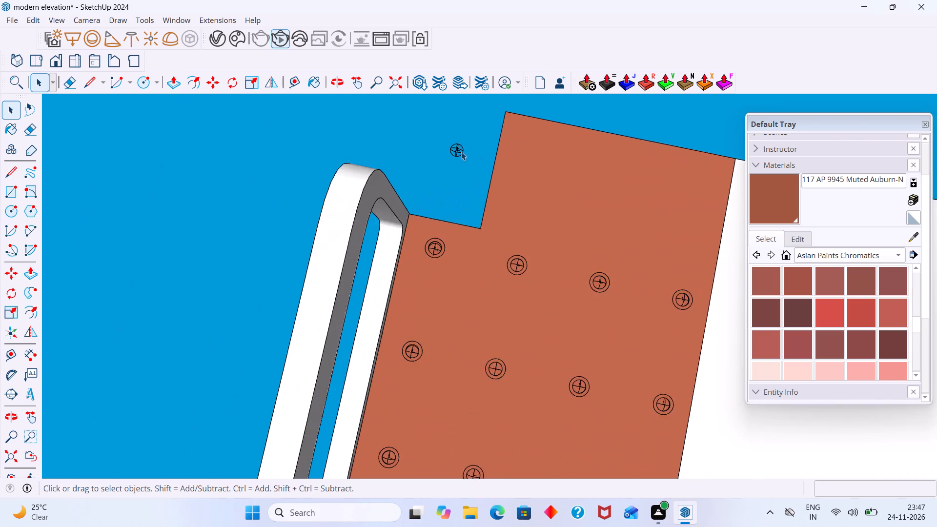
pyautogui.scroll(3, 461, 152)
pyautogui.click(460, 152)
pyautogui.press('Delete')
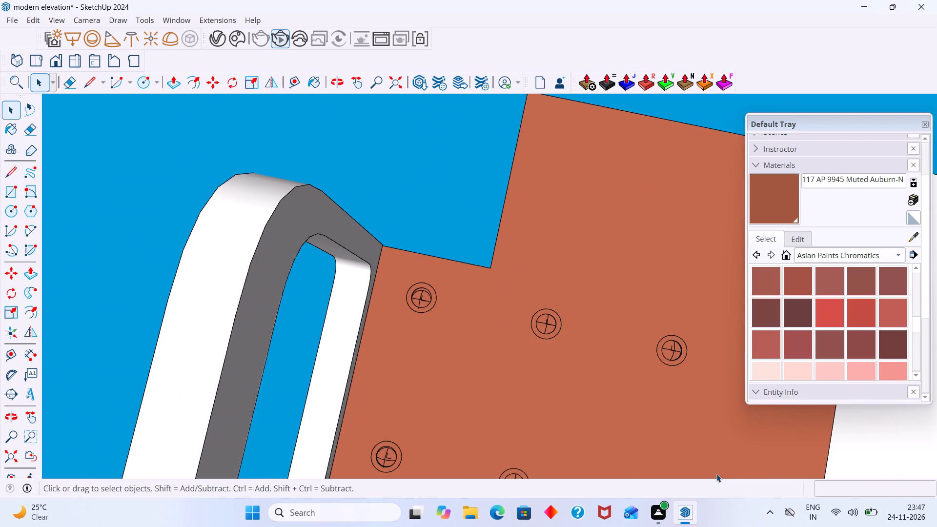
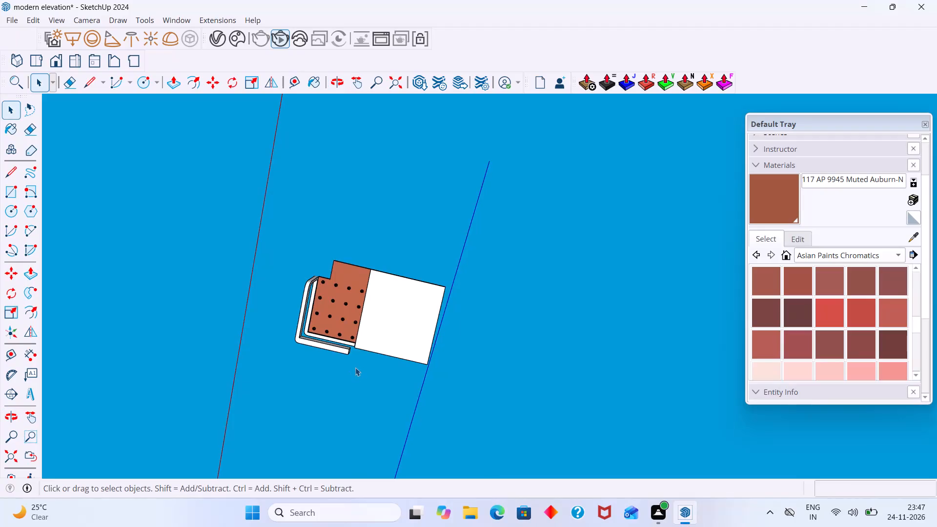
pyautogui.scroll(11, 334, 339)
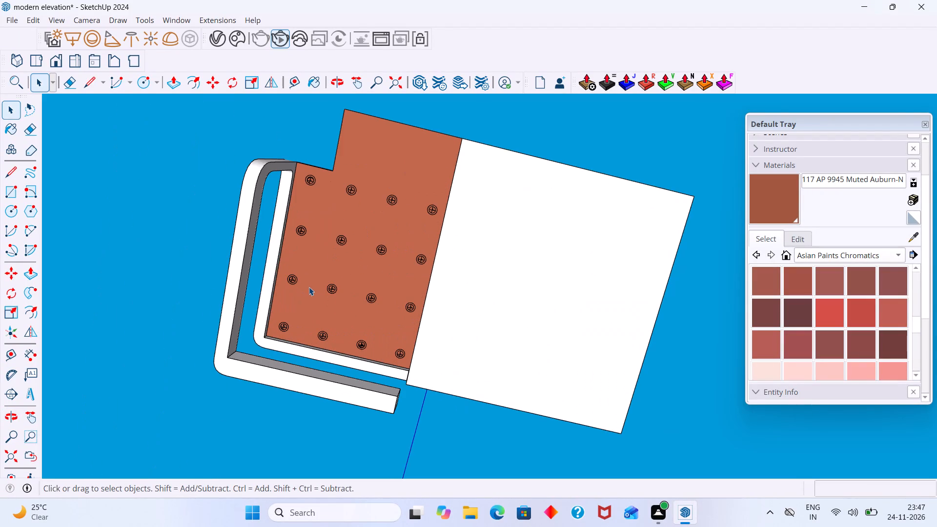
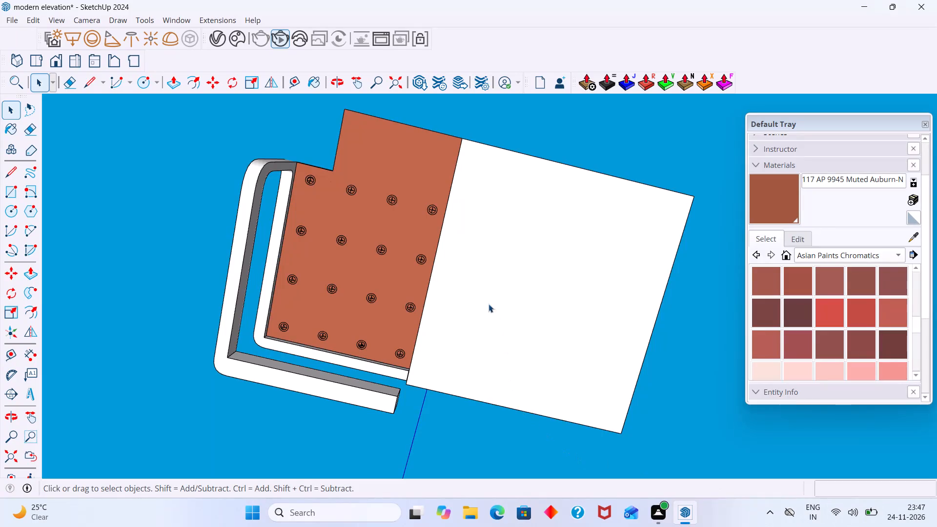
# Inspect the isolated slab and its curved frame from several angles, including the round fittings on the terracotta underside.
pyautogui.scroll(13, 280, 164)
pyautogui.moveTo(311, 177); pyautogui.dragTo(335, 259, button='middle')
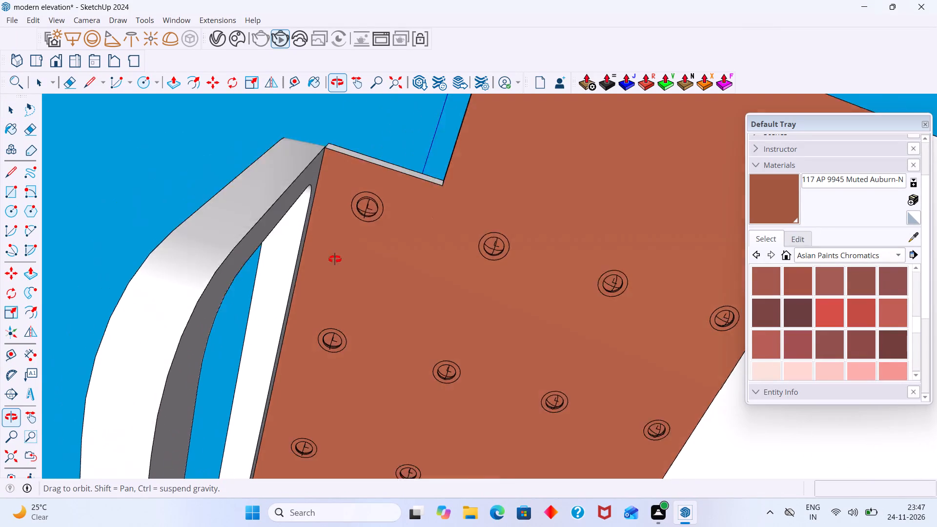
pyautogui.moveTo(335, 259); pyautogui.dragTo(359, 394, button='middle')
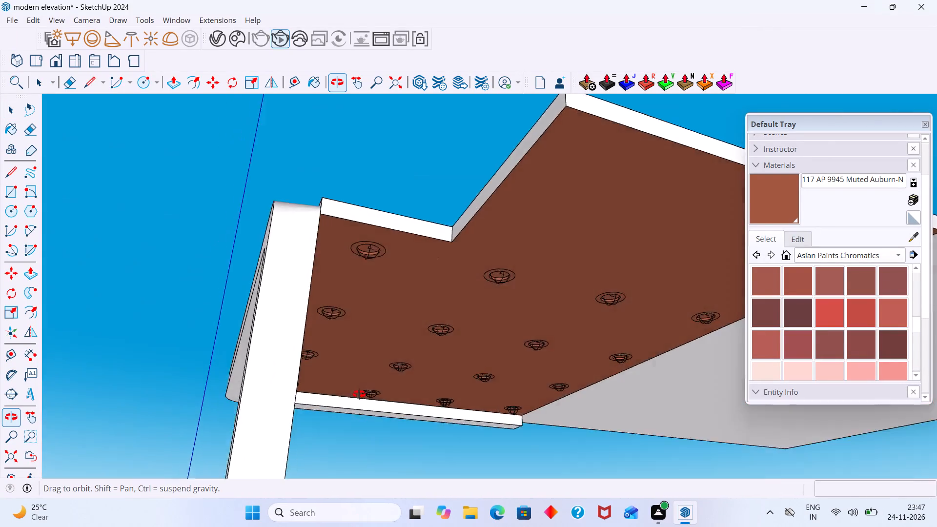
pyautogui.moveTo(359, 394); pyautogui.dragTo(353, 341, button='middle')
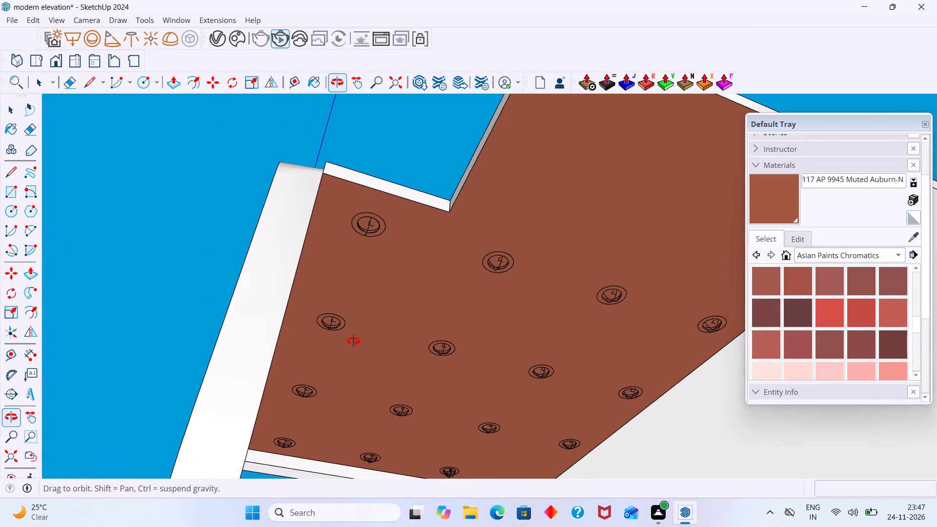
pyautogui.moveTo(353, 341); pyautogui.dragTo(352, 340, button='middle')
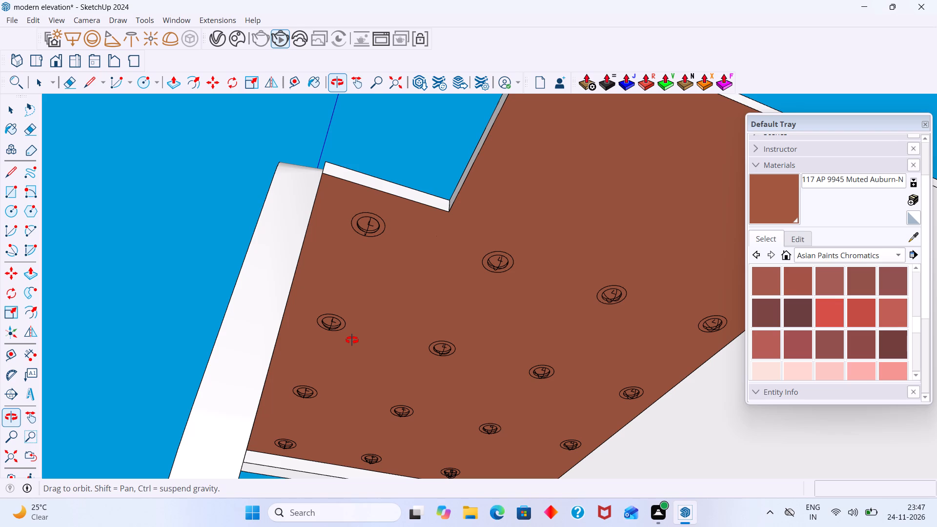
pyautogui.moveTo(352, 340); pyautogui.dragTo(354, 338, button='middle')
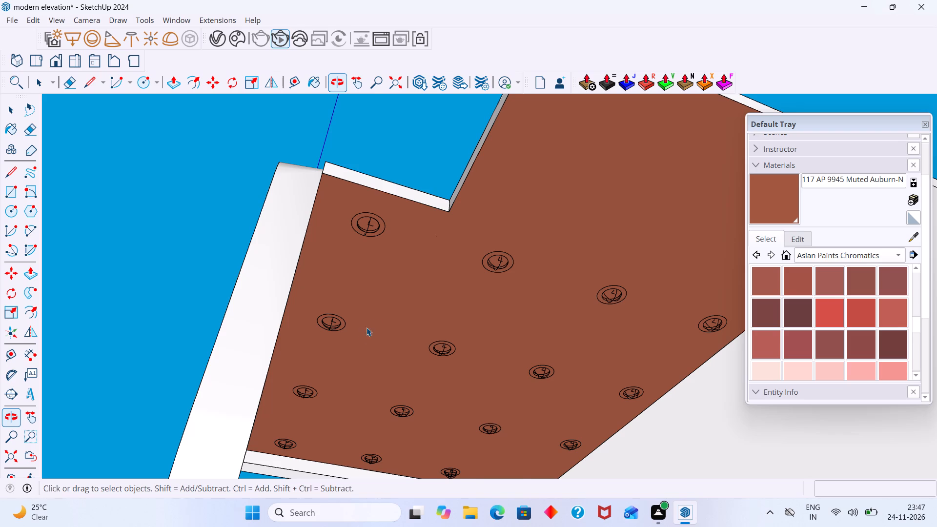
pyautogui.scroll(-20, 375, 318)
pyautogui.scroll(-1, 375, 318)
pyautogui.scroll(1, 389, 308)
pyautogui.moveTo(389, 308); pyautogui.dragTo(375, 374, button='middle')
pyautogui.scroll(4, 382, 325)
pyautogui.scroll(-1, 382, 322)
pyautogui.scroll(3, 382, 323)
pyautogui.scroll(-1, 382, 323)
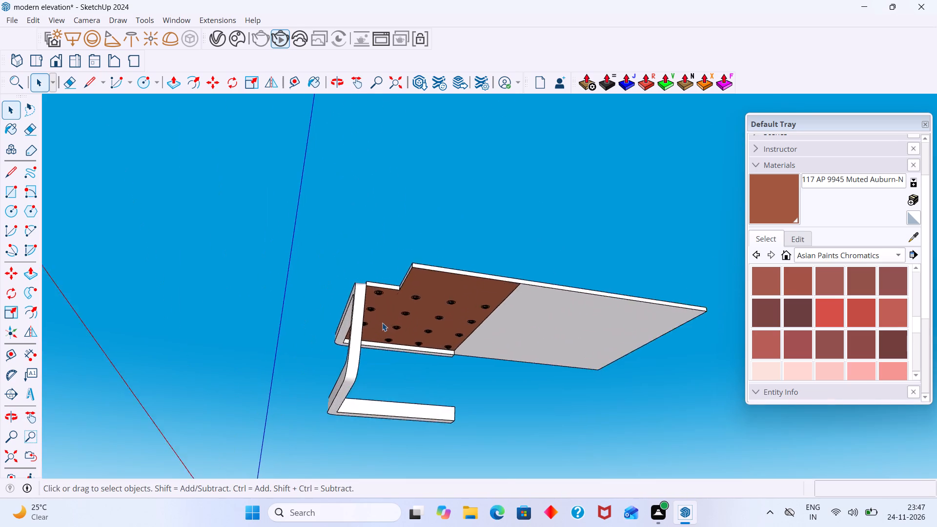
pyautogui.scroll(12, 382, 323)
pyautogui.scroll(-19, 388, 303)
pyautogui.moveTo(454, 312); pyautogui.dragTo(437, 376, button='middle')
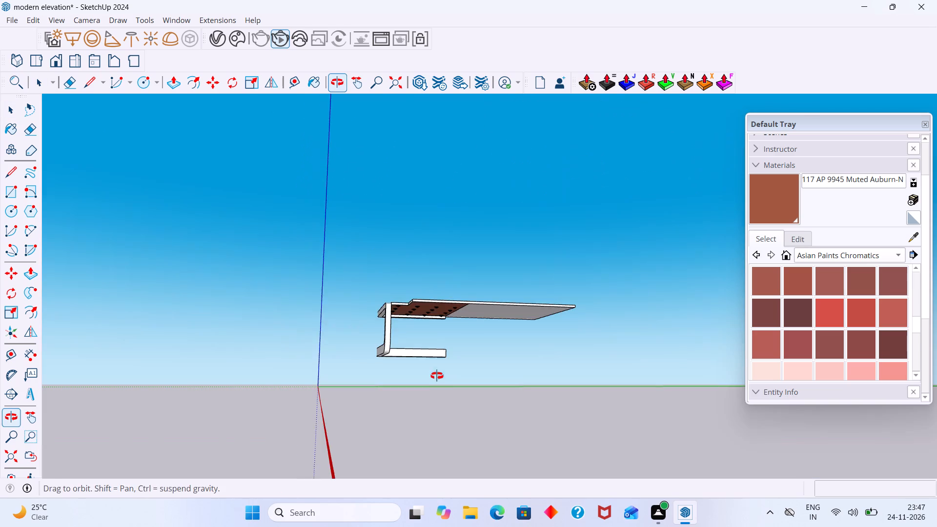
pyautogui.moveTo(437, 376); pyautogui.dragTo(437, 375, button='middle')
# Reveal the rest of the building around the isolated slab group and clear the selection.
pyautogui.scroll(10, 456, 366)
pyautogui.click(520, 263)
pyautogui.rightClick(520, 263)
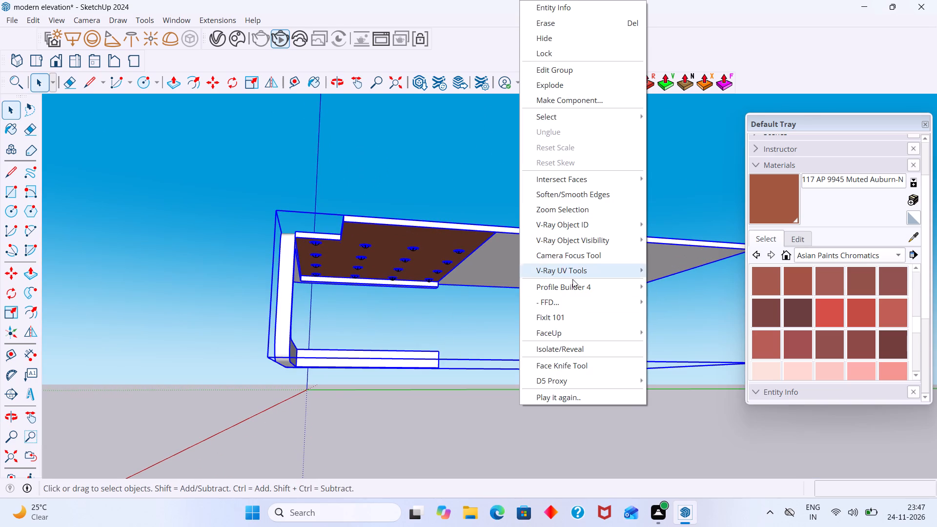
pyautogui.click(560, 351)
pyautogui.scroll(-4, 545, 341)
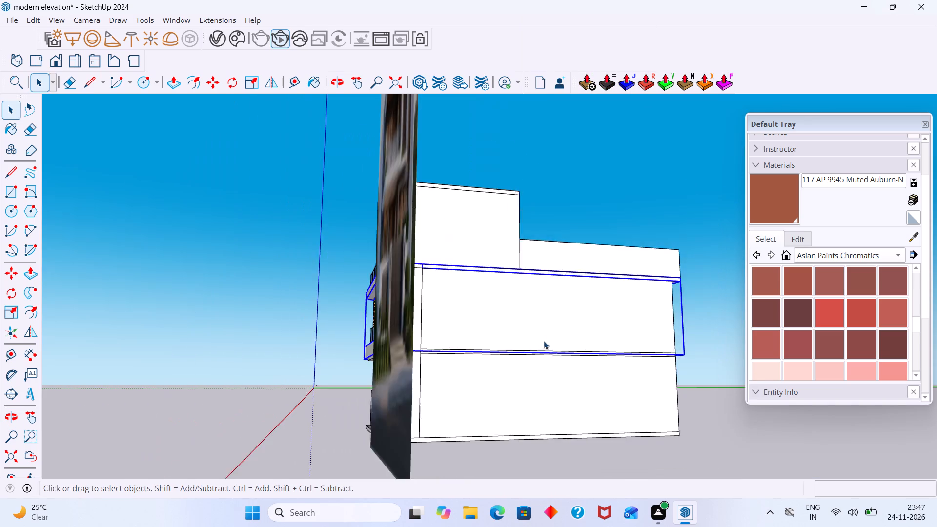
pyautogui.scroll(-11, 544, 341)
pyautogui.click(590, 287)
# Restart the V-Ray interactive render with the view looking up at the balcony's terracotta ceiling.
pyautogui.moveTo(600, 290); pyautogui.dragTo(257, 328, button='middle')
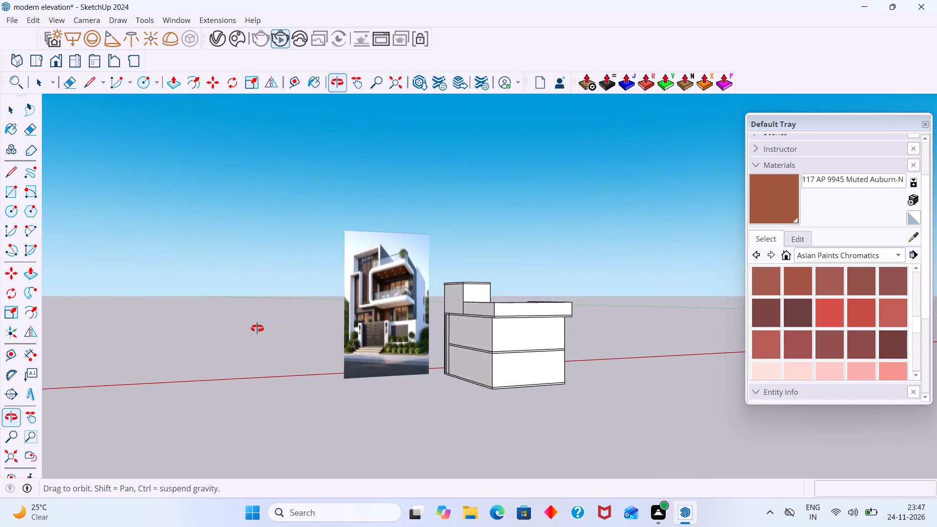
pyautogui.moveTo(257, 328); pyautogui.dragTo(797, 327, button='middle')
pyautogui.moveTo(362, 331); pyautogui.dragTo(506, 331, button='middle')
pyautogui.scroll(10, 494, 320)
pyautogui.moveTo(472, 331); pyautogui.dragTo(467, 254, button='middle')
pyautogui.scroll(7, 423, 284)
pyautogui.scroll(-1, 448, 291)
pyautogui.scroll(8, 448, 291)
pyautogui.scroll(-3, 438, 310)
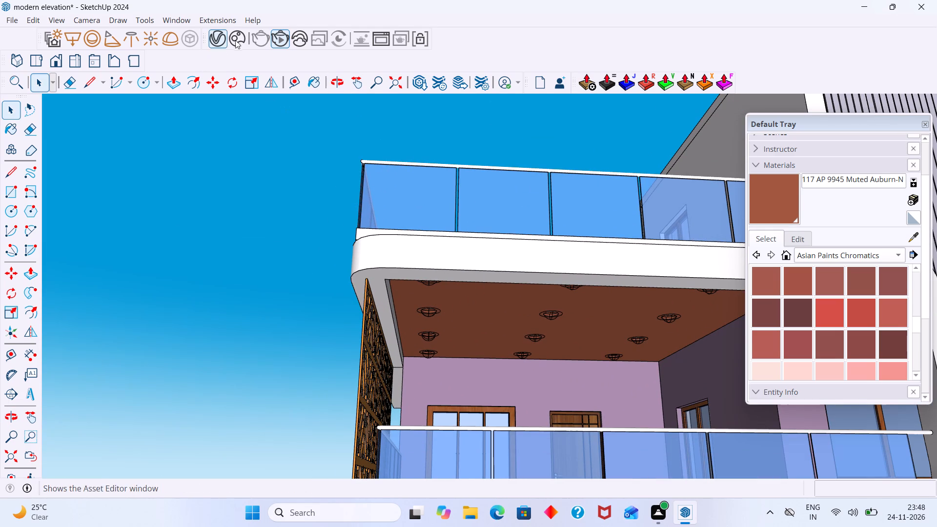
pyautogui.doubleClick(279, 36)
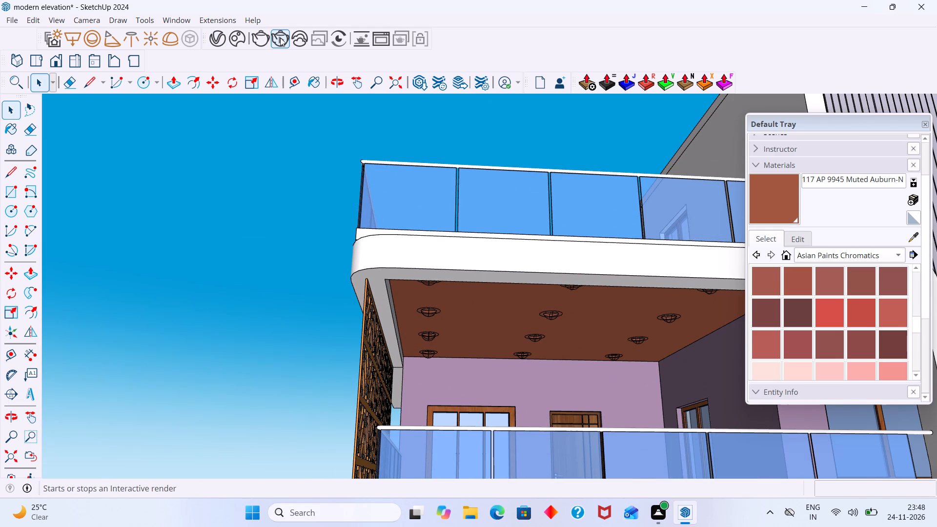
pyautogui.click(280, 37)
pyautogui.click(280, 37)
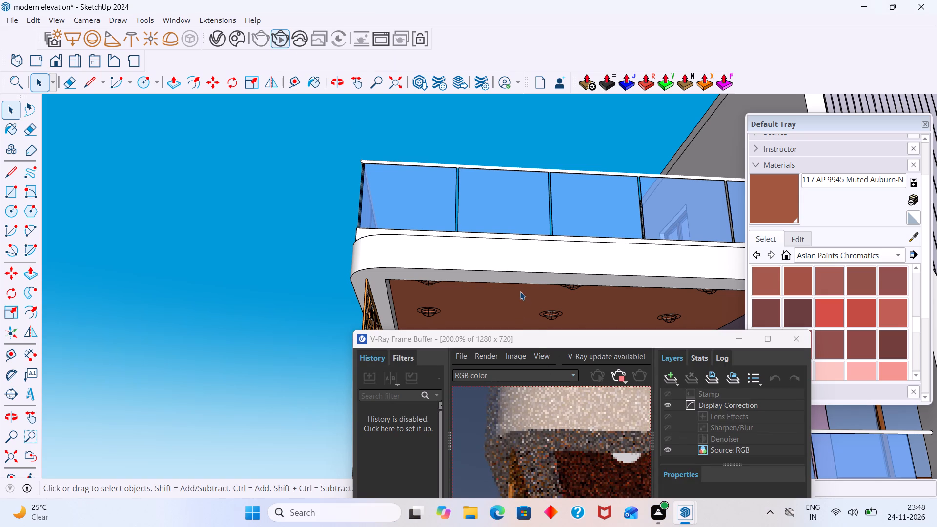
# Frame the whole balcony from below and examine its ceiling lights in the interactive render.
pyautogui.scroll(-2, 628, 266)
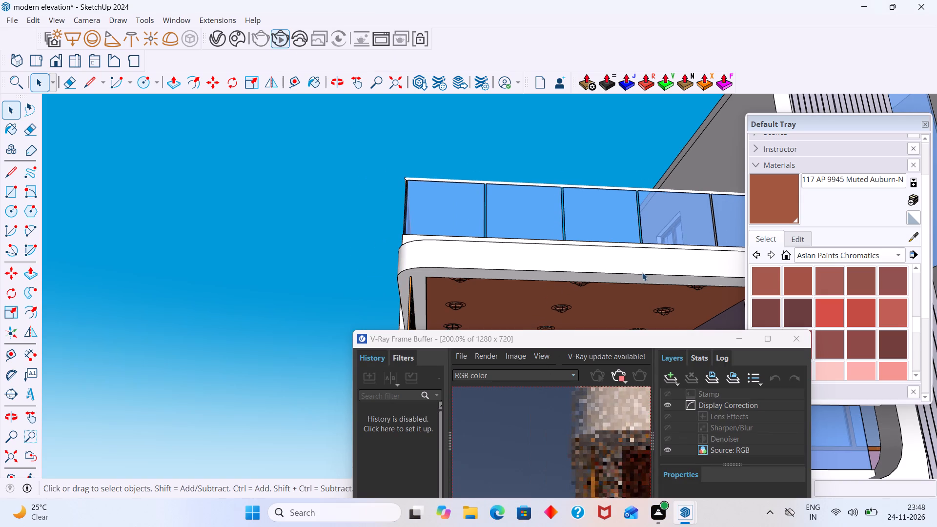
pyautogui.scroll(-2, 643, 272)
pyautogui.moveTo(643, 274); pyautogui.dragTo(651, 357, button='middle')
pyautogui.keyDown('shift'); pyautogui.moveTo(630, 305); pyautogui.dragTo(570, 208, button='middle'); pyautogui.keyUp('shift')
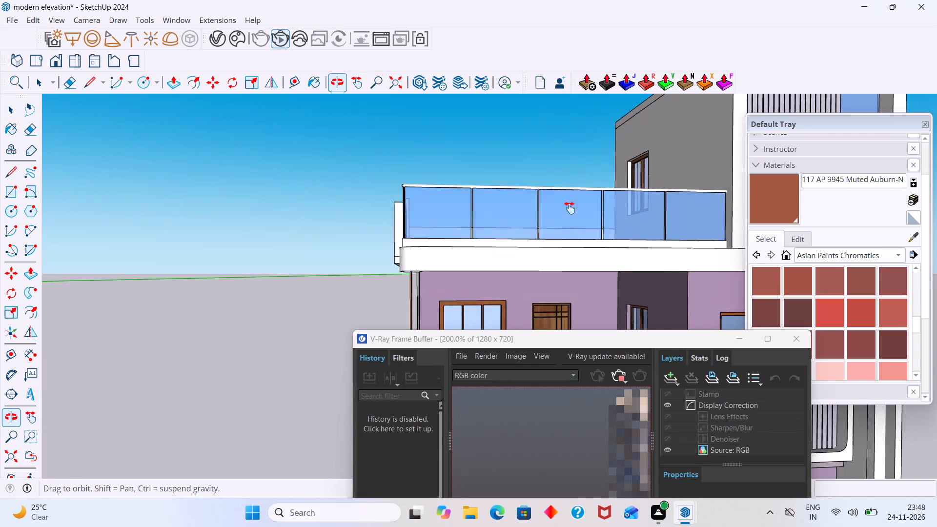
pyautogui.keyDown('shift'); pyautogui.moveTo(570, 208); pyautogui.dragTo(525, 111, button='middle'); pyautogui.keyUp('shift')
pyautogui.moveTo(506, 153); pyautogui.dragTo(498, 121, button='middle')
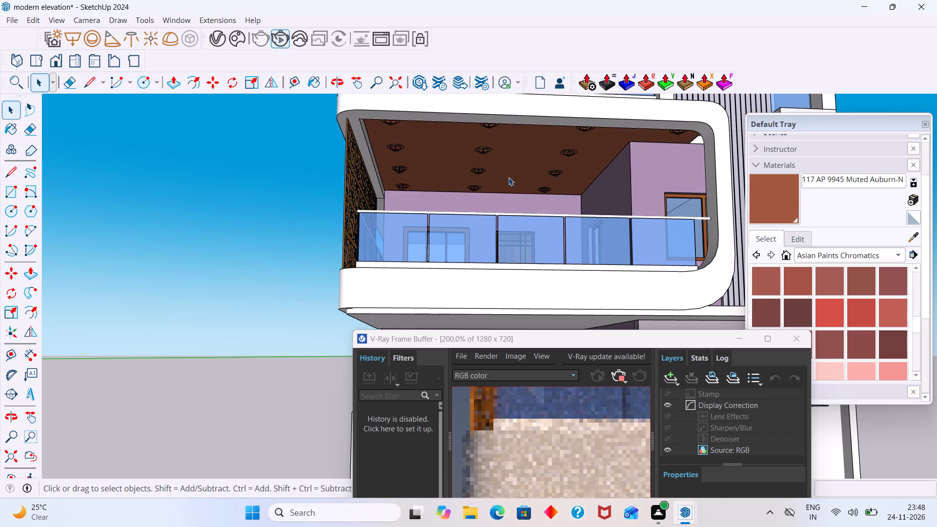
pyautogui.moveTo(509, 177); pyautogui.dragTo(510, 193, button='middle')
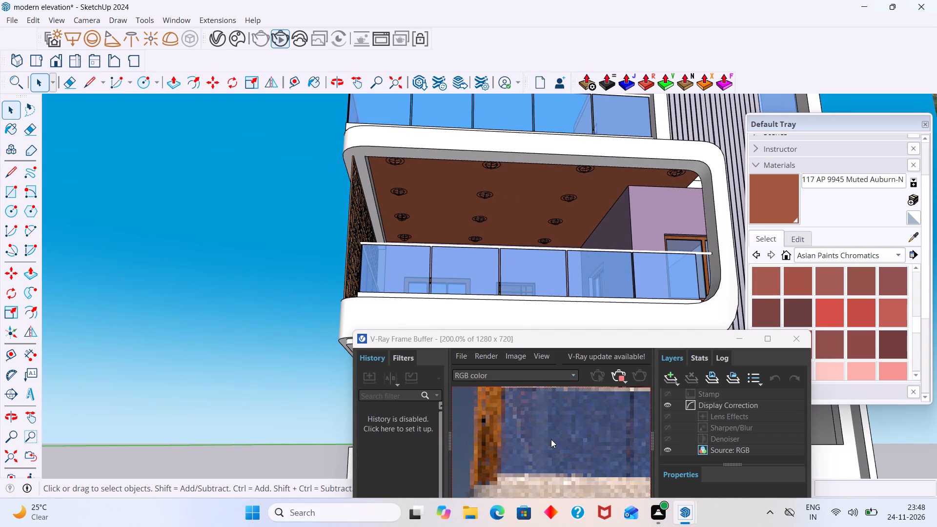
pyautogui.moveTo(551, 440); pyautogui.dragTo(549, 487, button='middle')
pyautogui.moveTo(569, 460); pyautogui.dragTo(564, 472, button='middle')
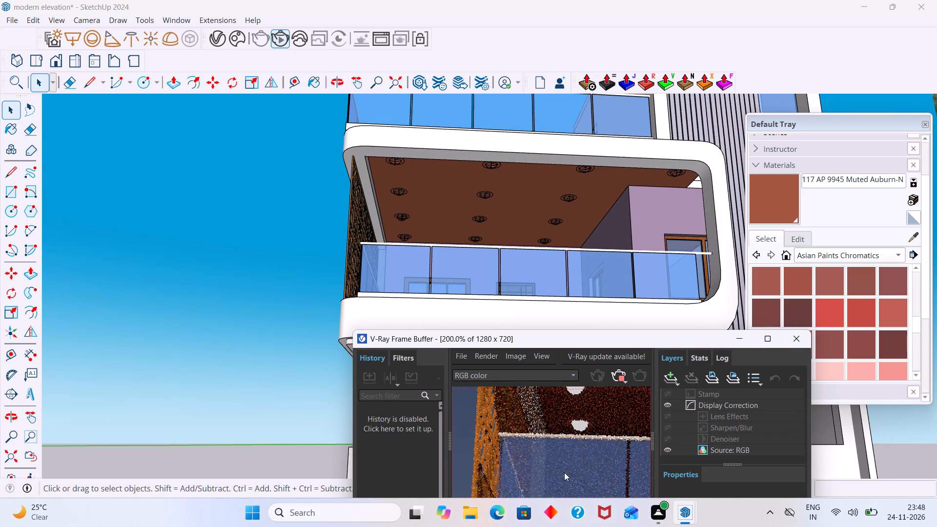
pyautogui.moveTo(564, 472); pyautogui.dragTo(556, 493, button='middle')
pyautogui.scroll(-2, 559, 473)
pyautogui.moveTo(564, 452); pyautogui.dragTo(540, 444, button='middle')
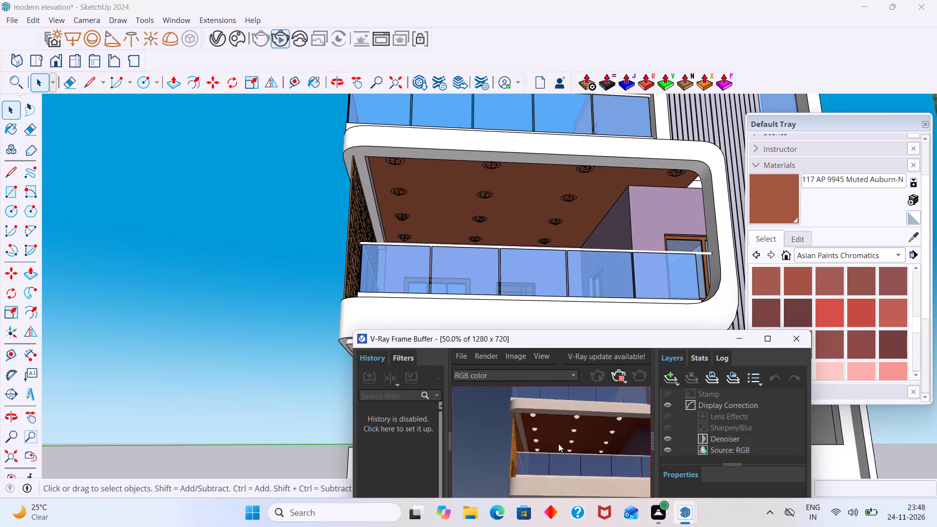
pyautogui.scroll(1, 571, 437)
pyautogui.moveTo(571, 436); pyautogui.dragTo(518, 435, button='middle')
pyautogui.scroll(-1, 555, 435)
pyautogui.moveTo(555, 434); pyautogui.dragTo(576, 432, button='middle')
pyautogui.moveTo(560, 428); pyautogui.dragTo(521, 426, button='middle')
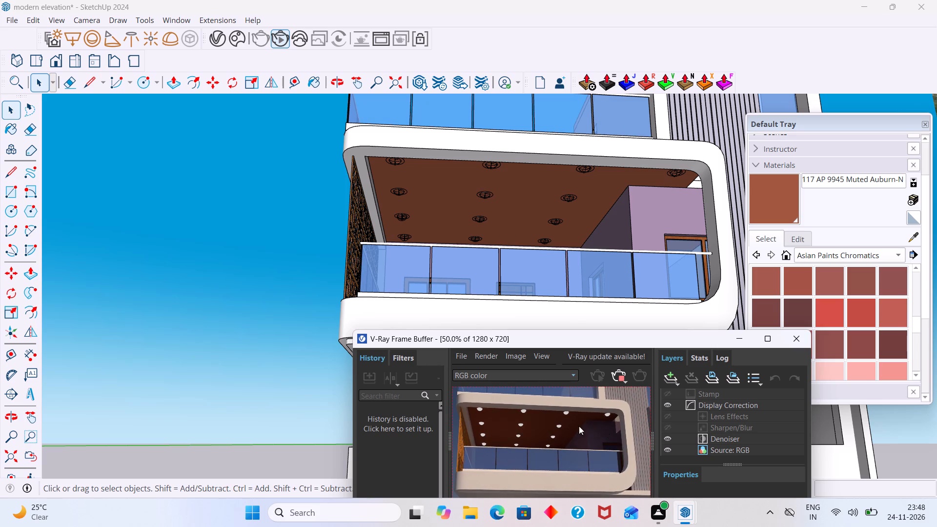
pyautogui.moveTo(560, 426); pyautogui.dragTo(595, 427, button='middle')
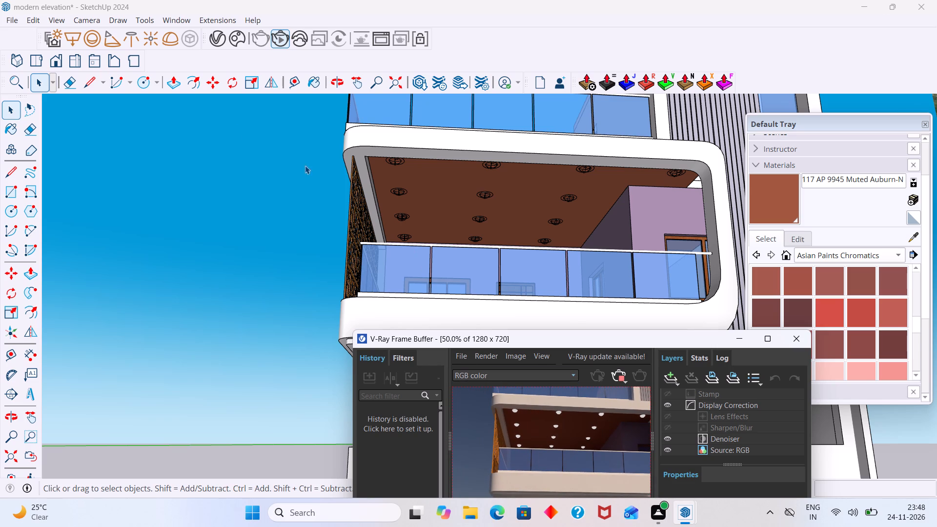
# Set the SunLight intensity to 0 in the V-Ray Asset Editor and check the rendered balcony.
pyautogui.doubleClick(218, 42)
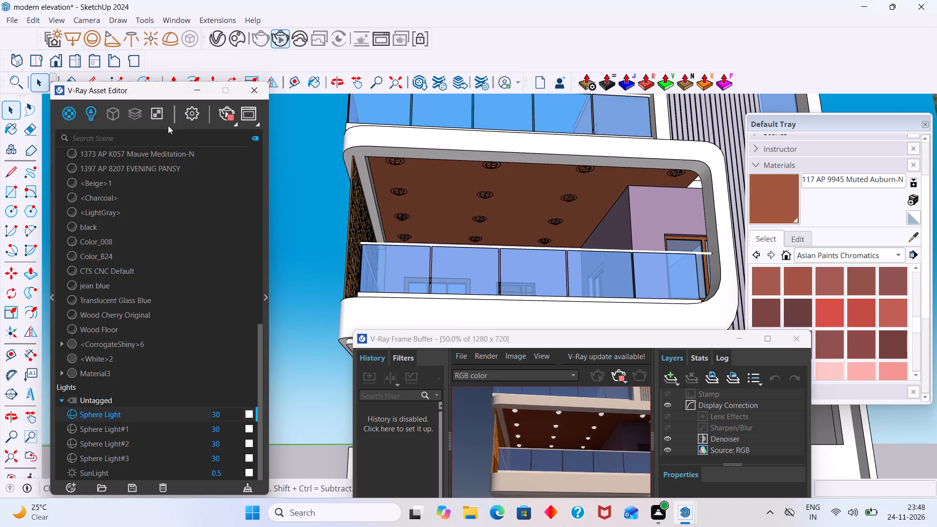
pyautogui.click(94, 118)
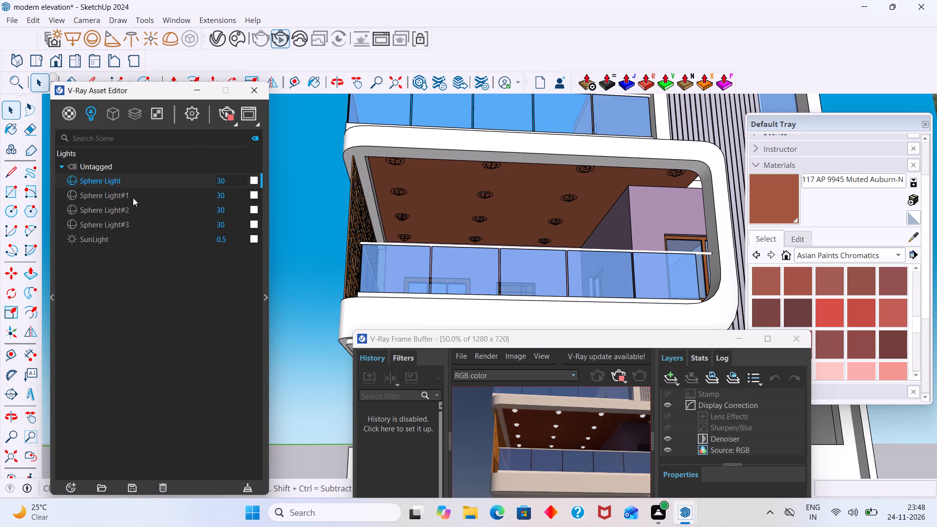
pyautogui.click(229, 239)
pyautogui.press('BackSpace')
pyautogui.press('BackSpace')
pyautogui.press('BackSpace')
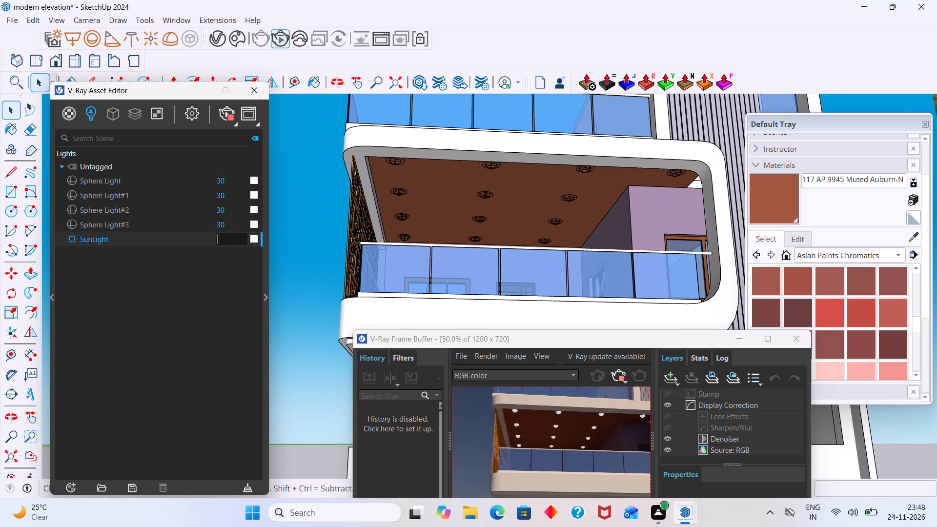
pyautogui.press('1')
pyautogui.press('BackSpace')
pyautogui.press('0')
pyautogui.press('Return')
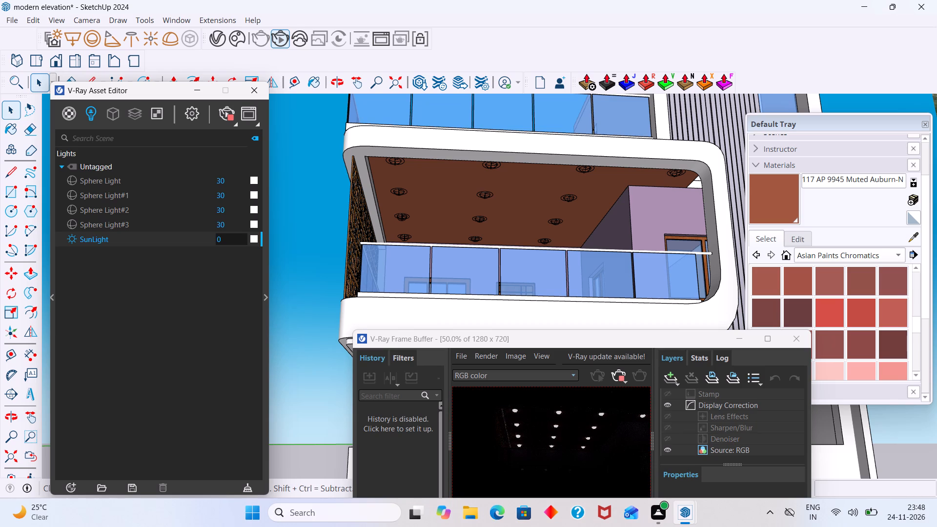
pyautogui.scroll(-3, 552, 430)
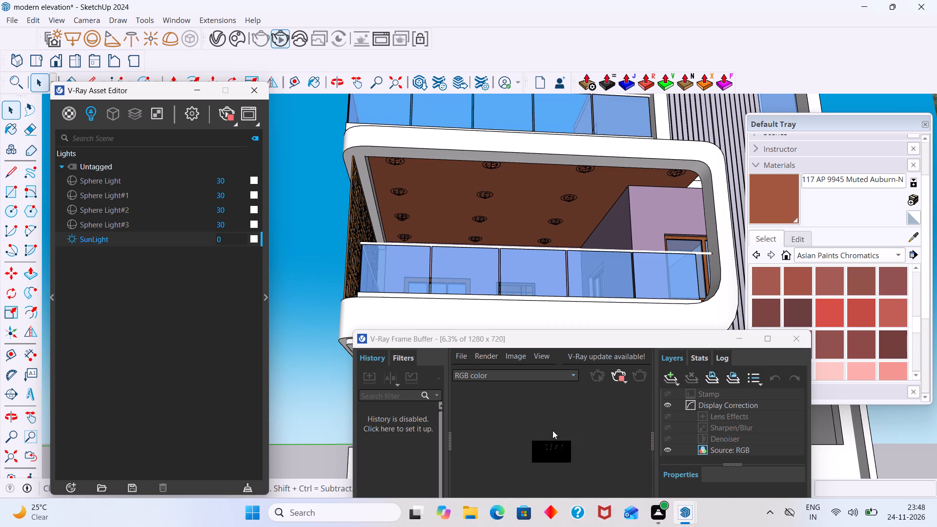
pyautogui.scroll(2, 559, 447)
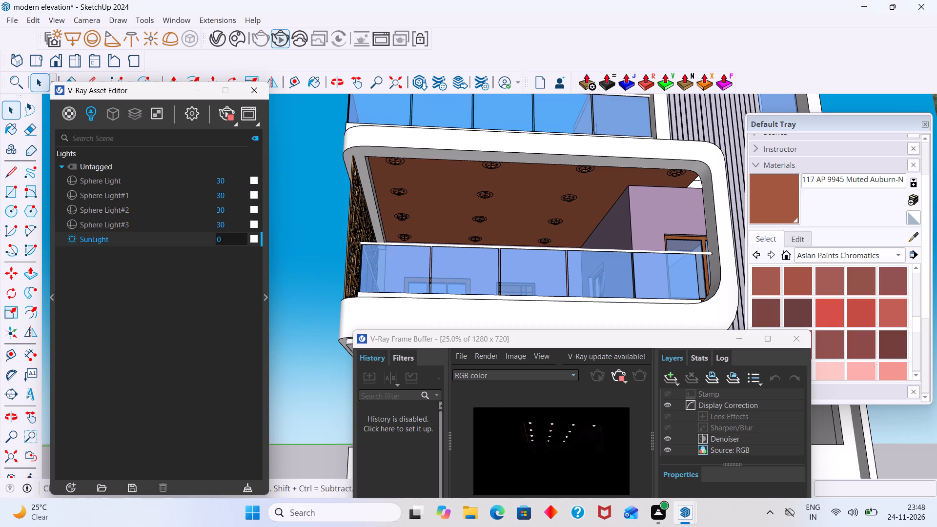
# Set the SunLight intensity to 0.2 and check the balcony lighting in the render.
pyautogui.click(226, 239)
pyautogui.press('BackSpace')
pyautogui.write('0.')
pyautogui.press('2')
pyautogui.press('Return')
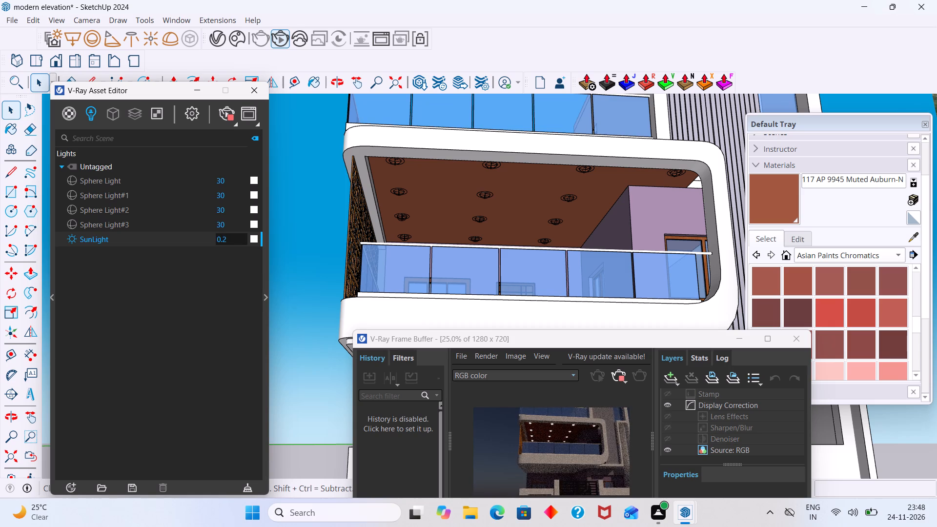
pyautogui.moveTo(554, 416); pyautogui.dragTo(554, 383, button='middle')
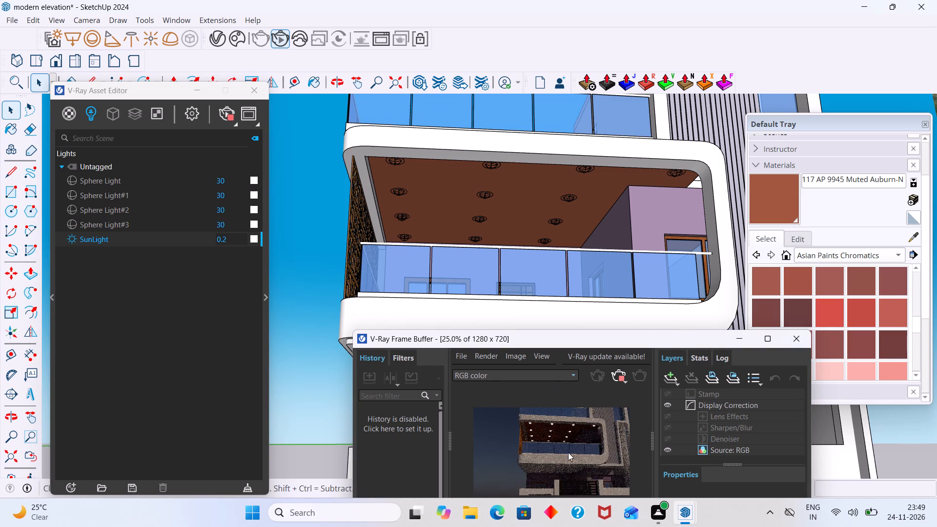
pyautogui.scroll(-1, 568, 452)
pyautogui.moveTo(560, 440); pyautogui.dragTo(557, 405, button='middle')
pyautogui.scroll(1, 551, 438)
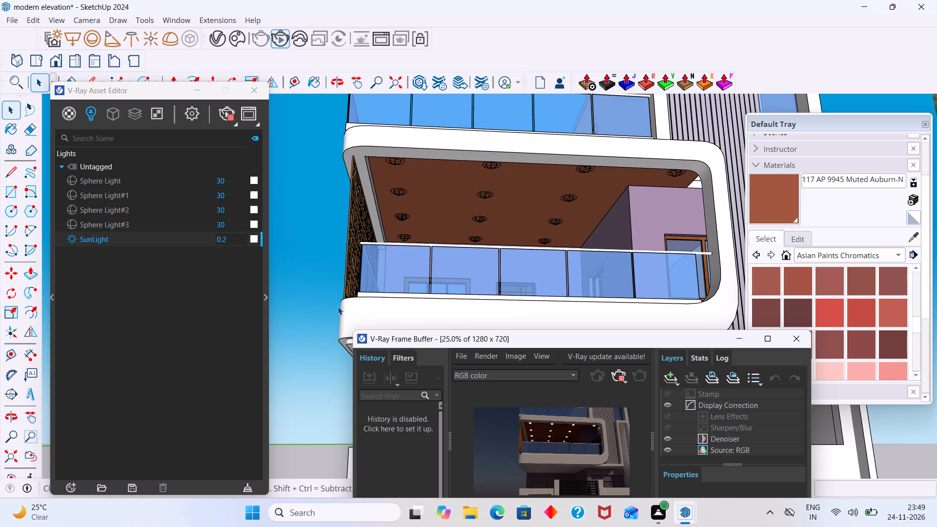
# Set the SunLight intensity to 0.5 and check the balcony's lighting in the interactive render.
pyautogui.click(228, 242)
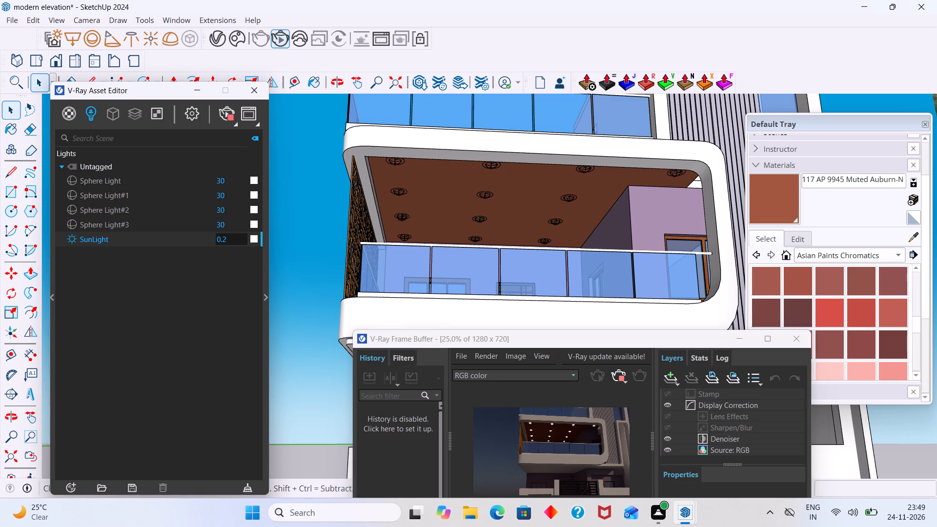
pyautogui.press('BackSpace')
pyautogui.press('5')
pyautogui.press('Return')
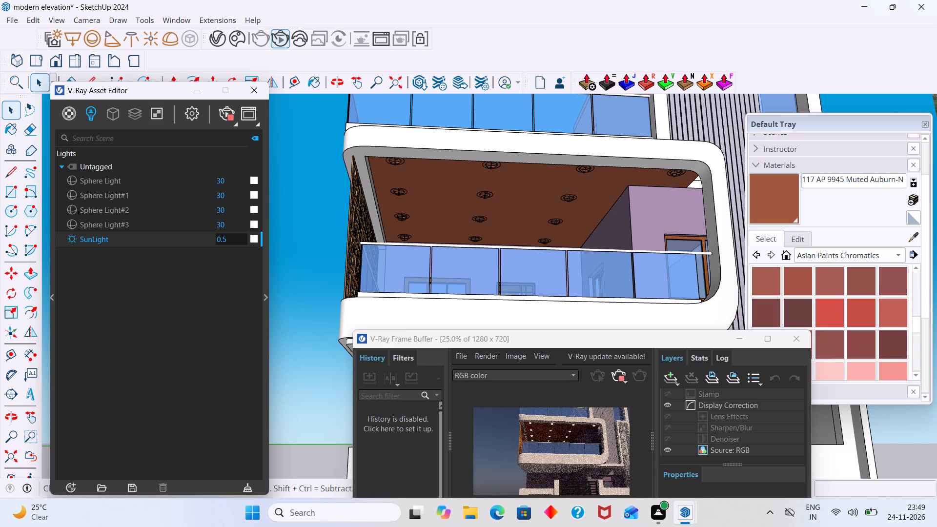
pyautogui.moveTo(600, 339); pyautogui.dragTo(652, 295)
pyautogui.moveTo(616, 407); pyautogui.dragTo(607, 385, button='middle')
# Set the SunLight intensity to 0.2 and check the rendered balcony.
pyautogui.click(230, 241)
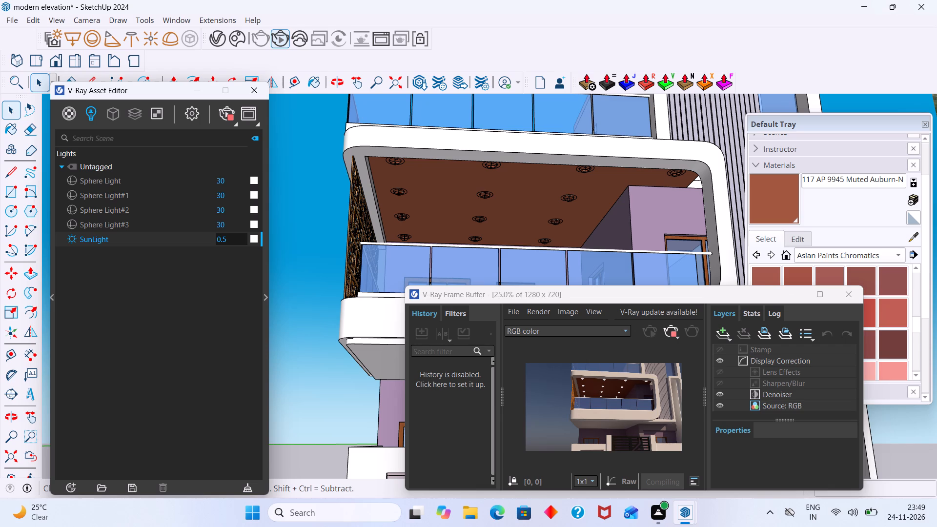
pyautogui.press('BackSpace')
pyautogui.press('2')
pyautogui.press('Return')
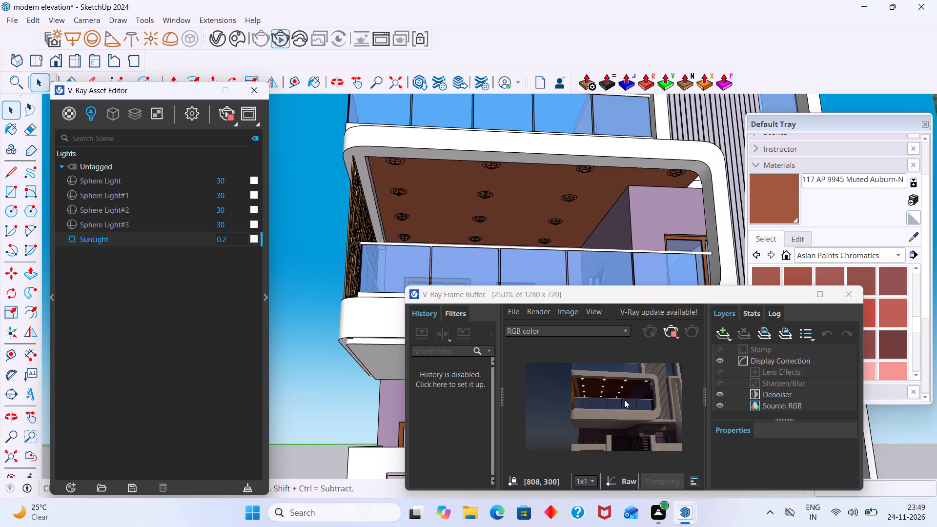
pyautogui.moveTo(624, 397); pyautogui.dragTo(624, 377, button='middle')
# Reframe the building from a lower, wider view and examine the balcony's ceiling lights up close in the render.
pyautogui.moveTo(560, 186); pyautogui.dragTo(549, 230, button='middle')
pyautogui.scroll(-1, 559, 187)
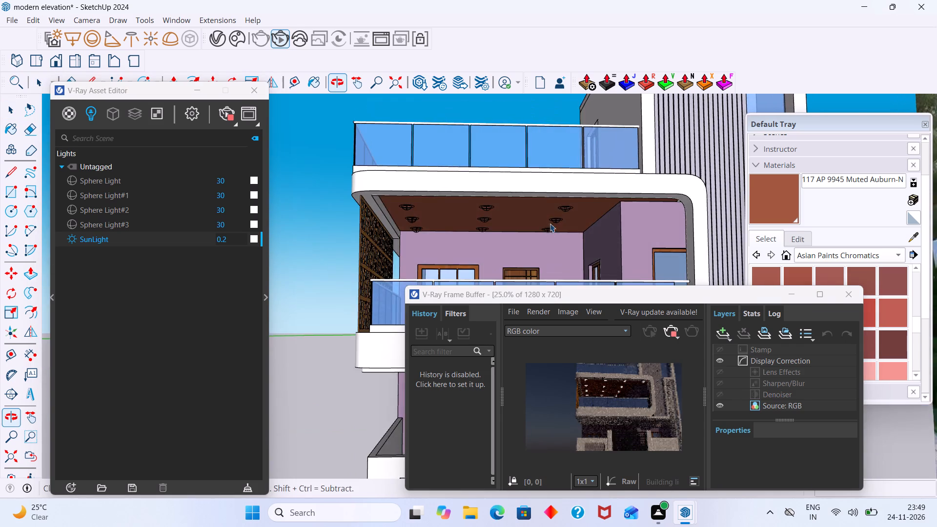
pyautogui.scroll(-8, 553, 217)
pyautogui.scroll(1, 616, 398)
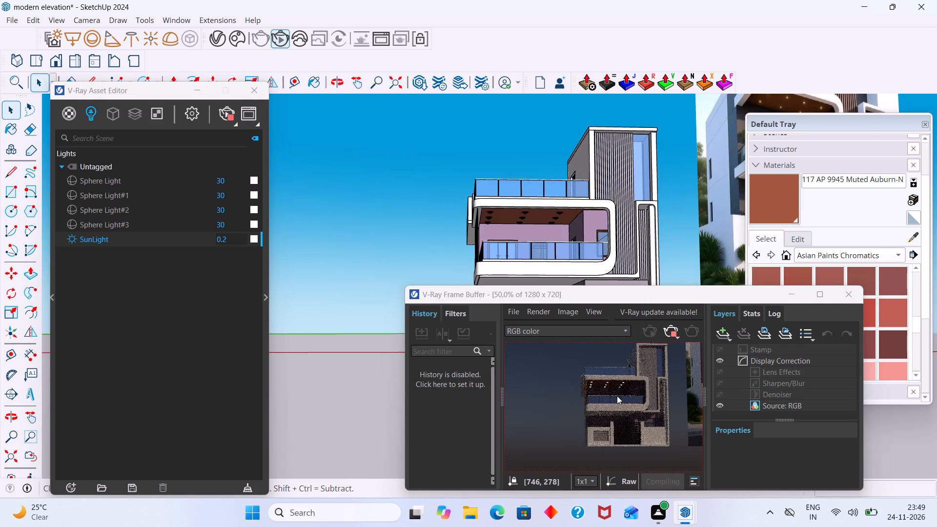
pyautogui.scroll(-1, 617, 395)
pyautogui.scroll(-1, 570, 239)
pyautogui.moveTo(569, 235); pyautogui.dragTo(565, 213, button='middle')
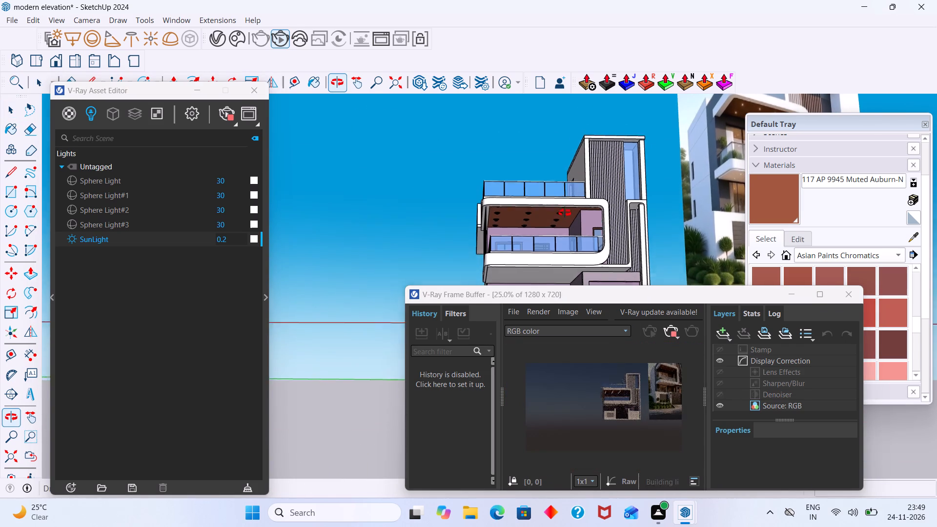
pyautogui.moveTo(565, 213); pyautogui.dragTo(565, 212, button='middle')
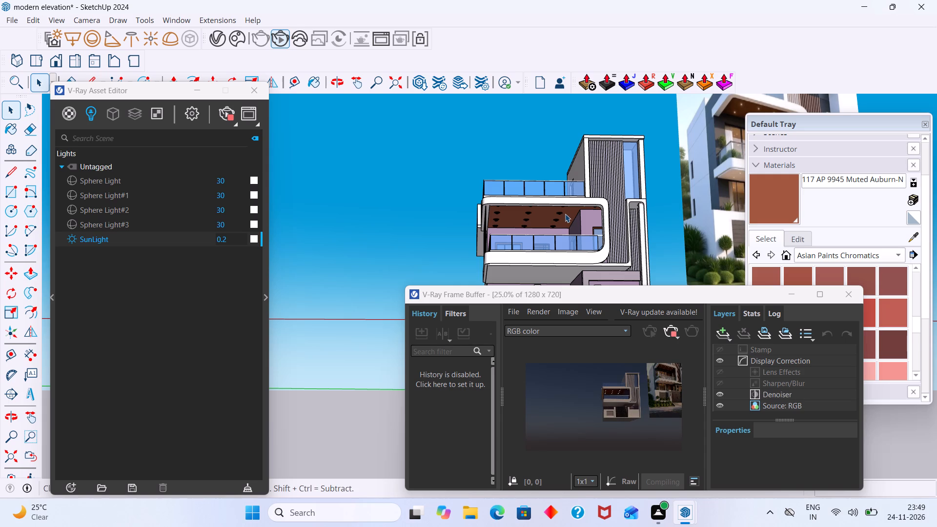
pyautogui.scroll(2, 553, 228)
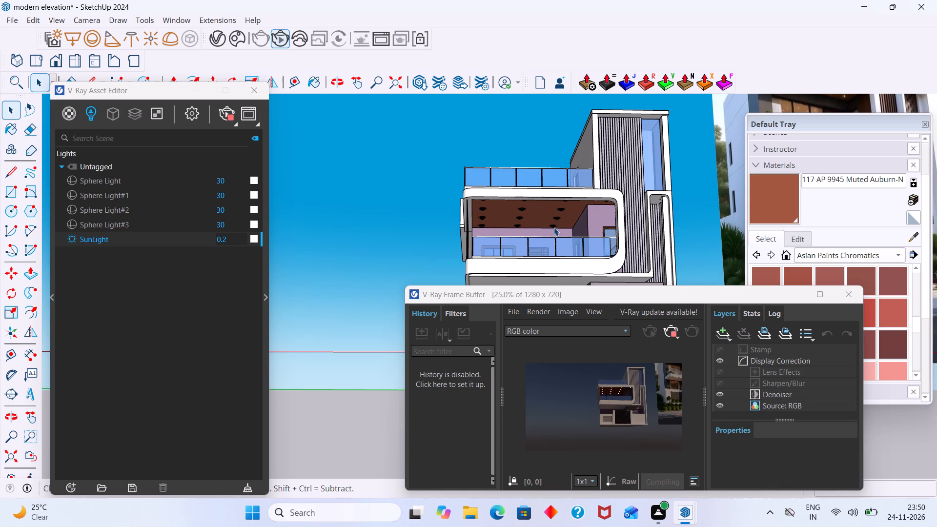
pyautogui.scroll(2, 550, 221)
pyautogui.scroll(1, 626, 419)
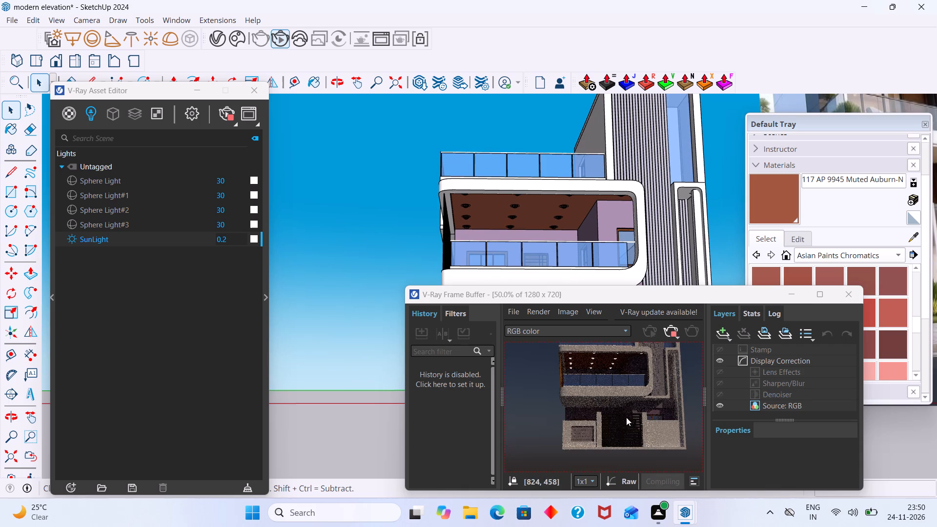
pyautogui.scroll(1, 602, 378)
pyautogui.moveTo(601, 373); pyautogui.dragTo(601, 409, button='middle')
pyautogui.scroll(1, 601, 409)
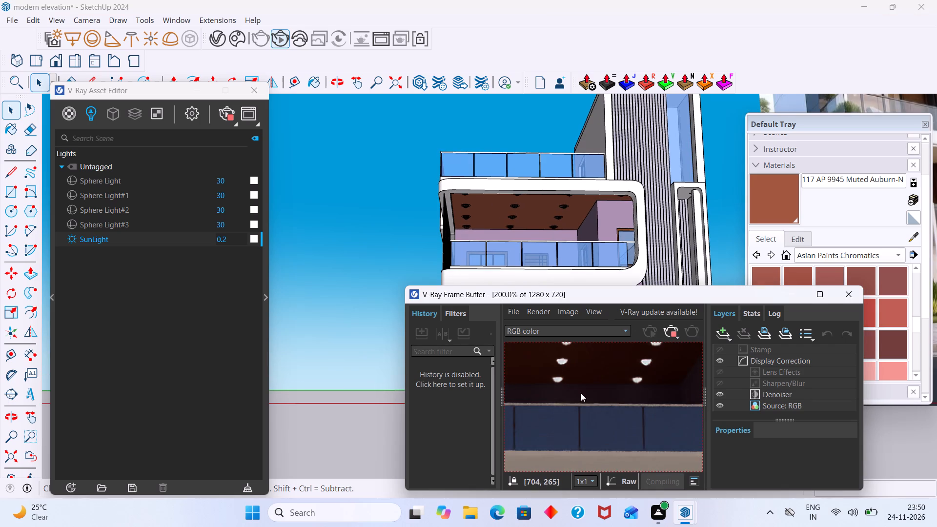
pyautogui.moveTo(579, 388); pyautogui.dragTo(570, 446, button='middle')
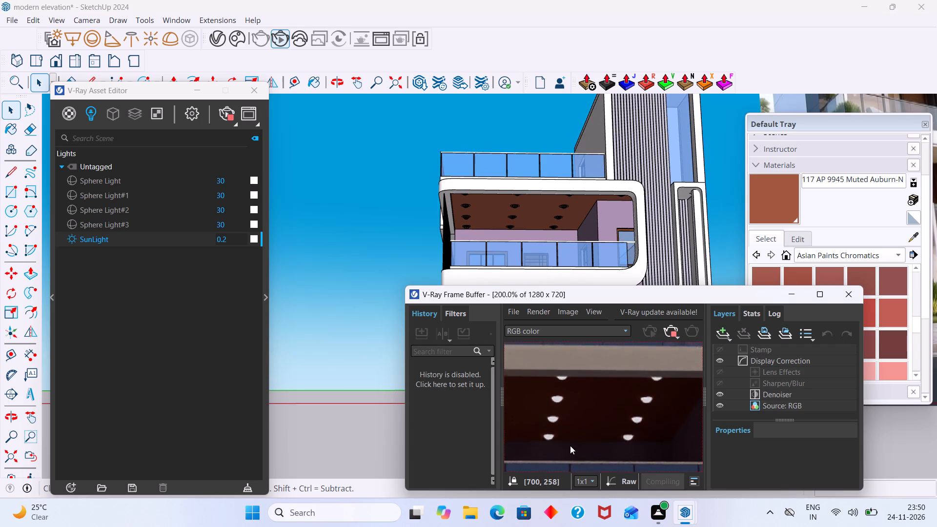
pyautogui.moveTo(570, 446); pyautogui.dragTo(571, 451, button='middle')
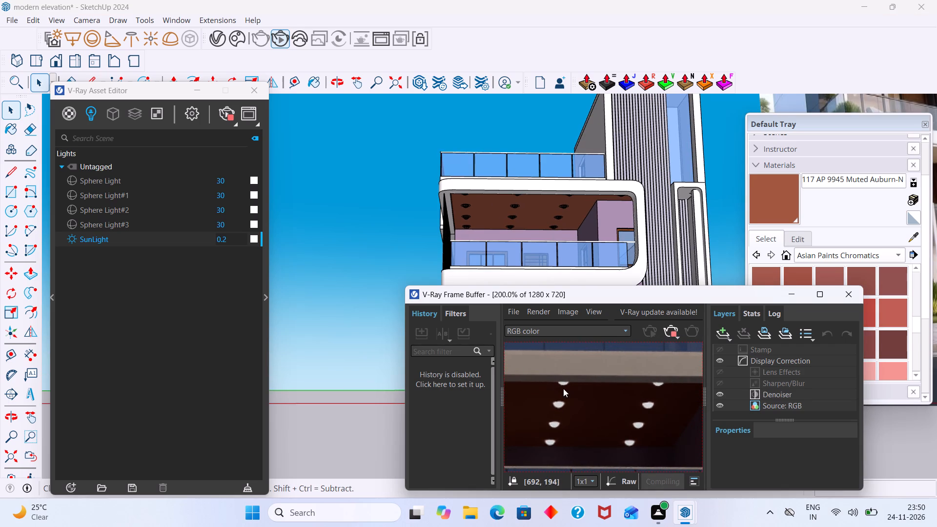
pyautogui.moveTo(563, 398); pyautogui.dragTo(579, 399, button='middle')
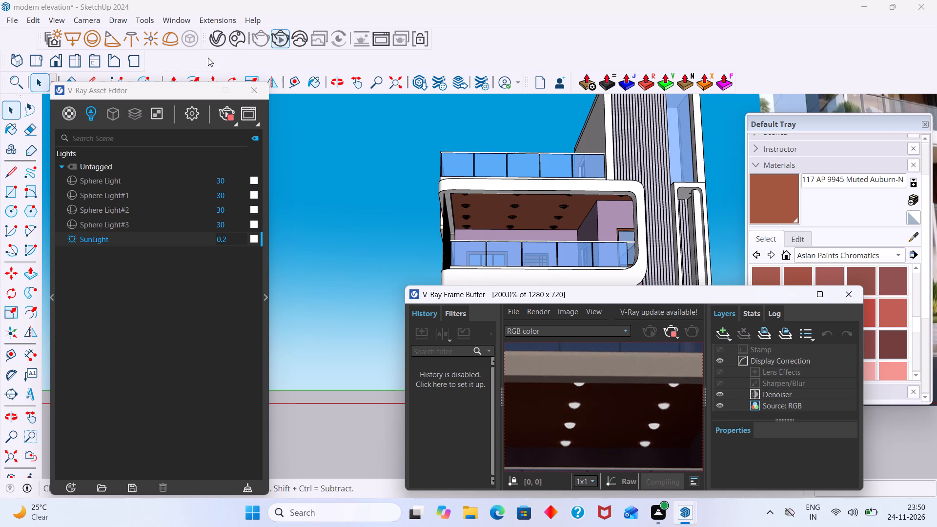
# Examine the reference photo's lit balcony ceiling and compare it with the rendered ceiling lights on the model.
pyautogui.scroll(-1, 554, 365)
pyautogui.scroll(-2, 575, 412)
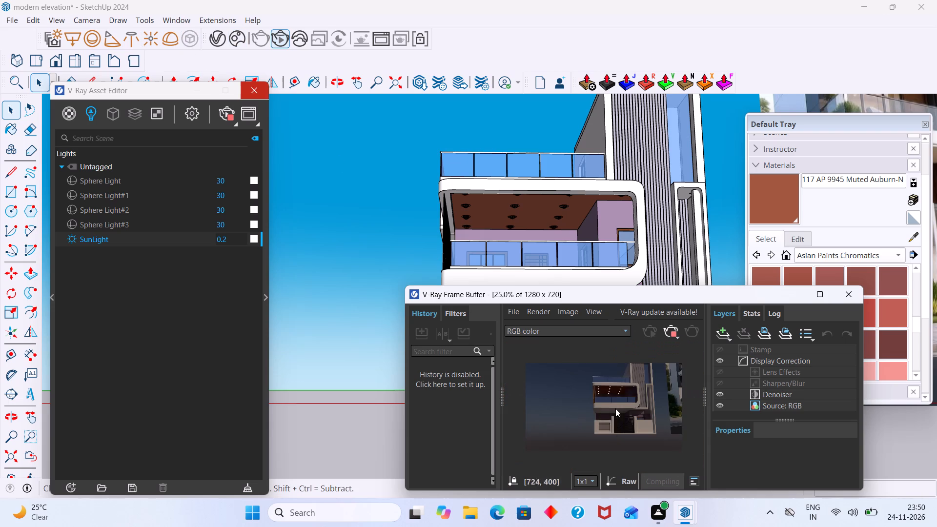
pyautogui.scroll(2, 616, 405)
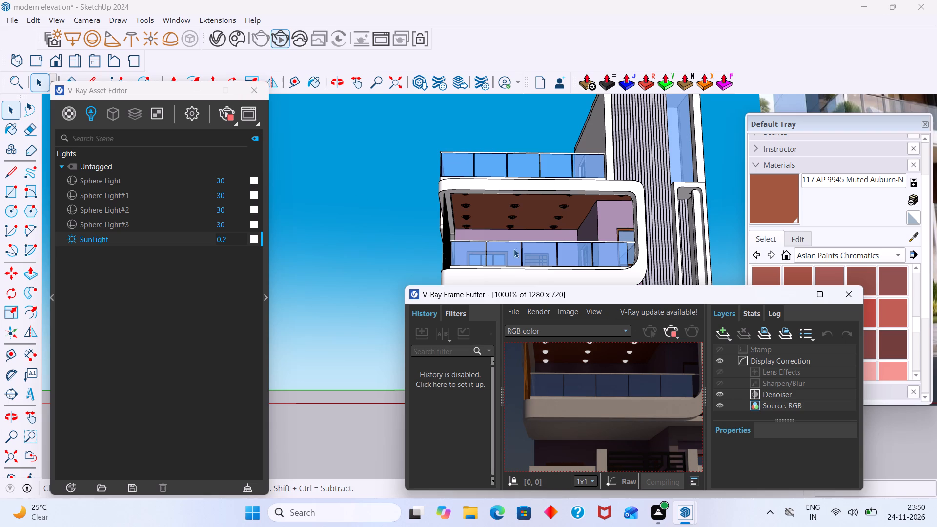
pyautogui.scroll(-13, 627, 235)
pyautogui.scroll(2, 749, 156)
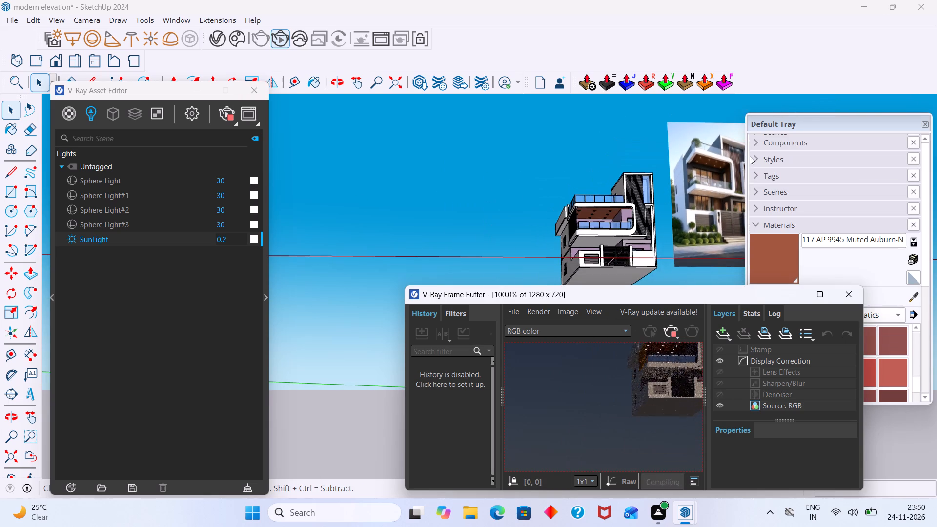
pyautogui.scroll(16, 750, 156)
pyautogui.moveTo(693, 156); pyautogui.dragTo(689, 134, button='middle')
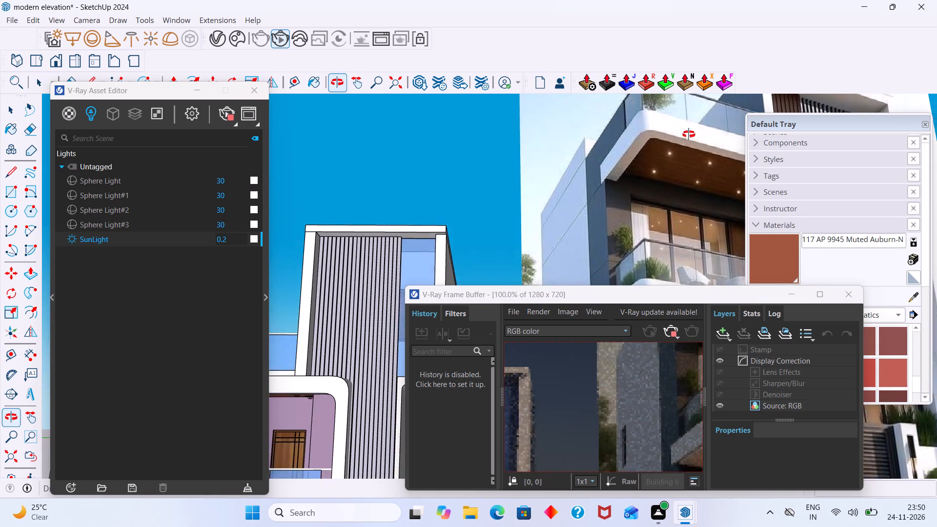
pyautogui.moveTo(689, 134); pyautogui.dragTo(689, 131, button='middle')
pyautogui.scroll(-11, 688, 132)
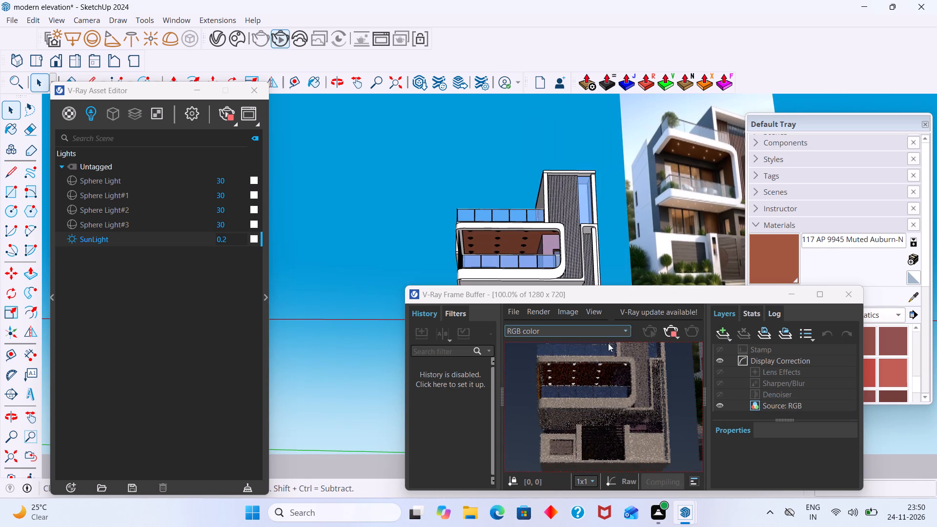
pyautogui.scroll(1, 611, 381)
pyautogui.moveTo(611, 381); pyautogui.dragTo(652, 396, button='middle')
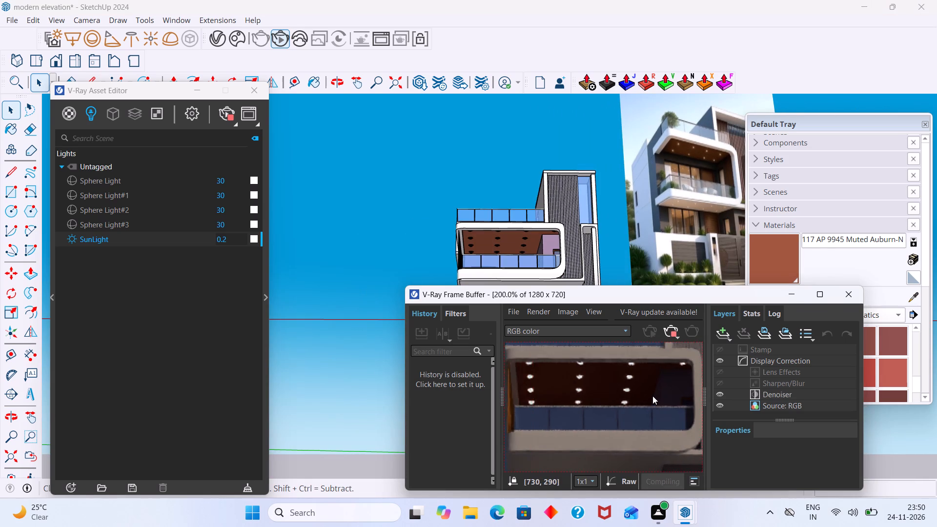
pyautogui.moveTo(652, 396); pyautogui.dragTo(665, 400, button='middle')
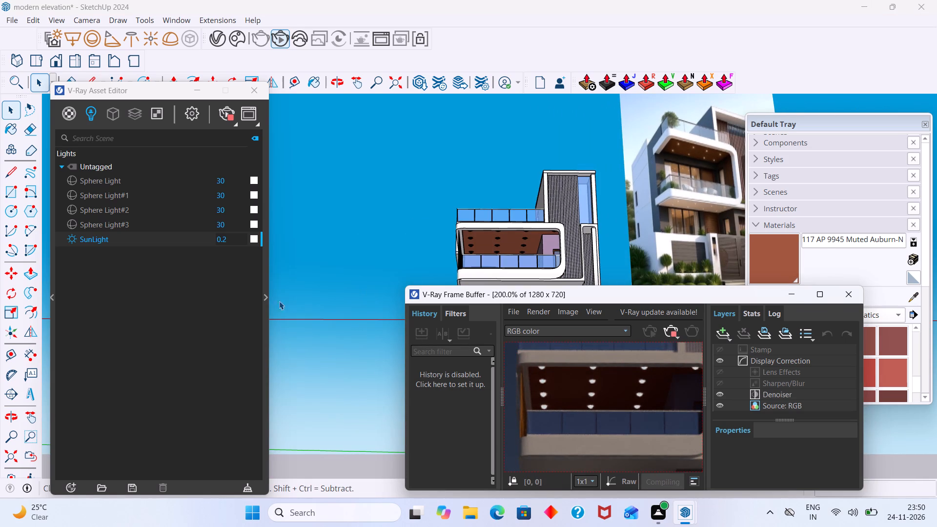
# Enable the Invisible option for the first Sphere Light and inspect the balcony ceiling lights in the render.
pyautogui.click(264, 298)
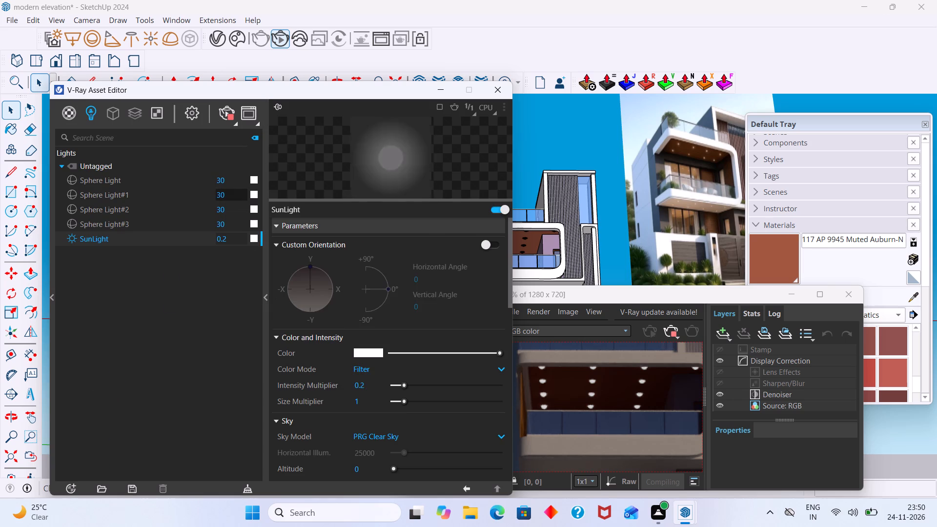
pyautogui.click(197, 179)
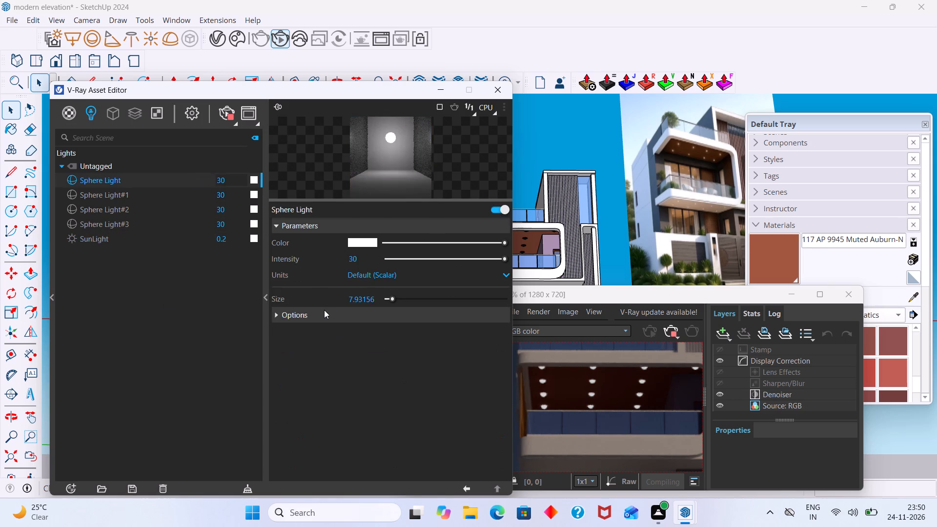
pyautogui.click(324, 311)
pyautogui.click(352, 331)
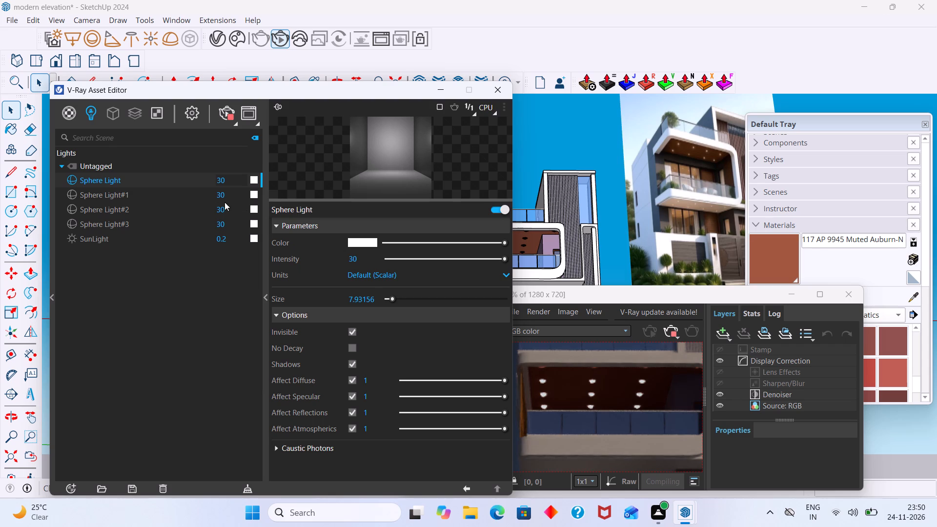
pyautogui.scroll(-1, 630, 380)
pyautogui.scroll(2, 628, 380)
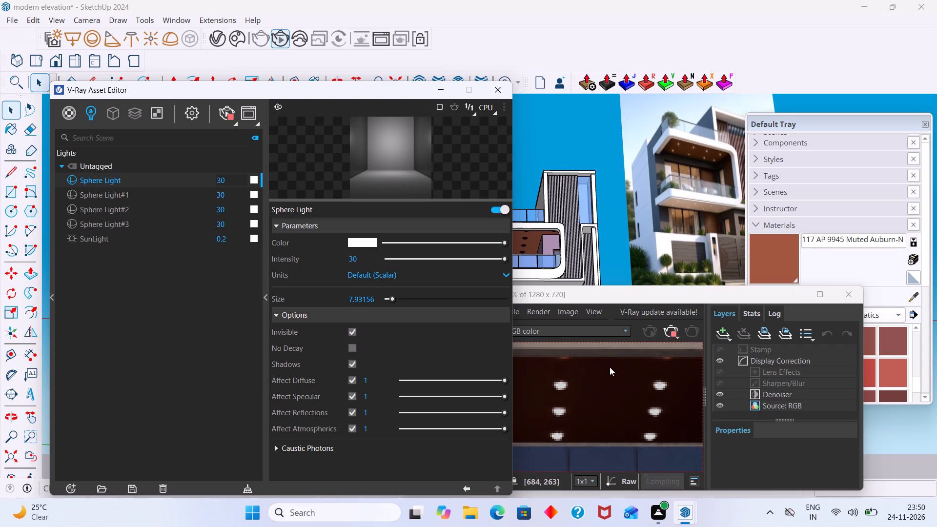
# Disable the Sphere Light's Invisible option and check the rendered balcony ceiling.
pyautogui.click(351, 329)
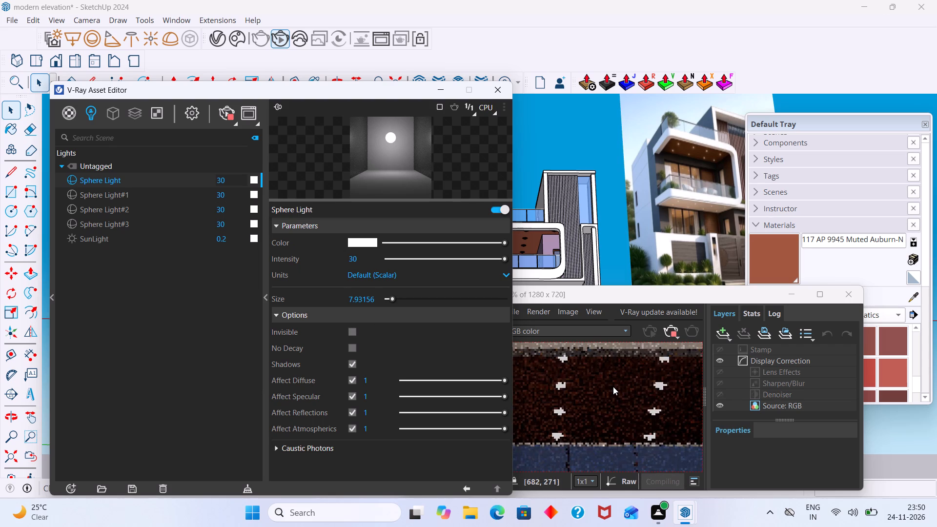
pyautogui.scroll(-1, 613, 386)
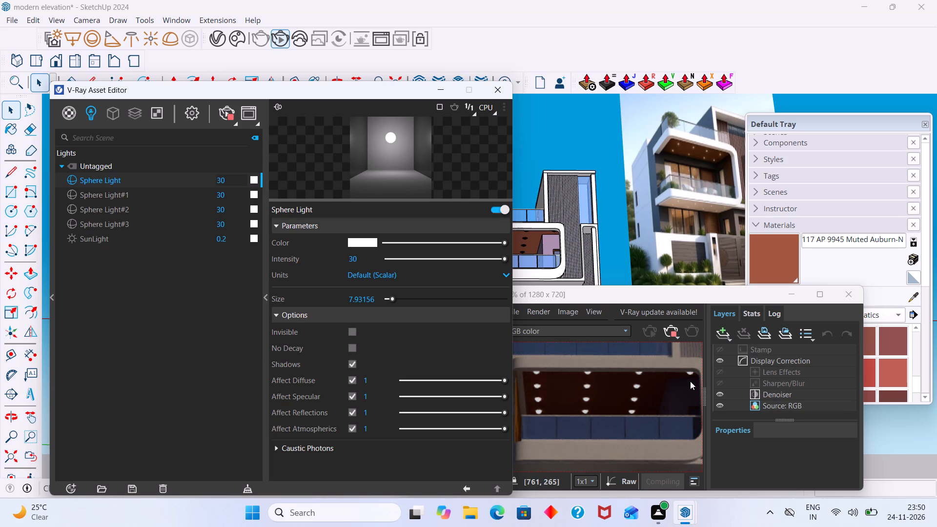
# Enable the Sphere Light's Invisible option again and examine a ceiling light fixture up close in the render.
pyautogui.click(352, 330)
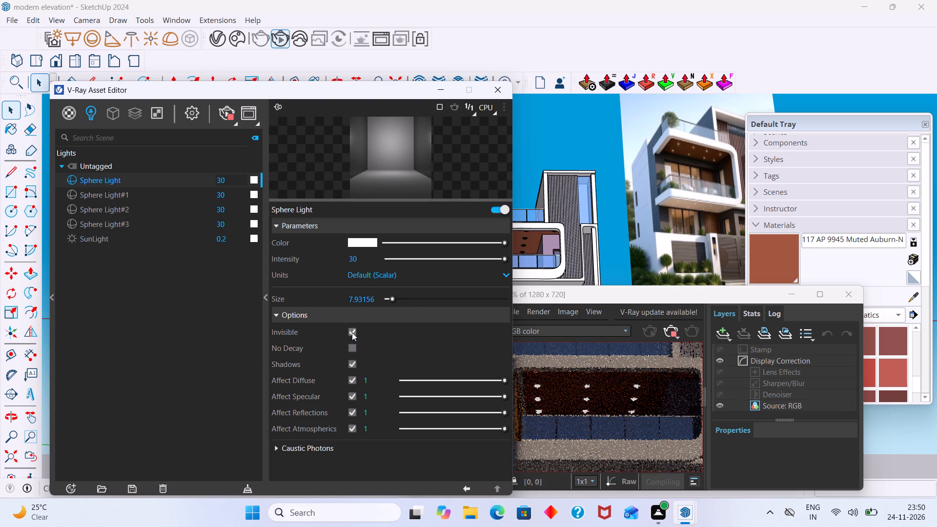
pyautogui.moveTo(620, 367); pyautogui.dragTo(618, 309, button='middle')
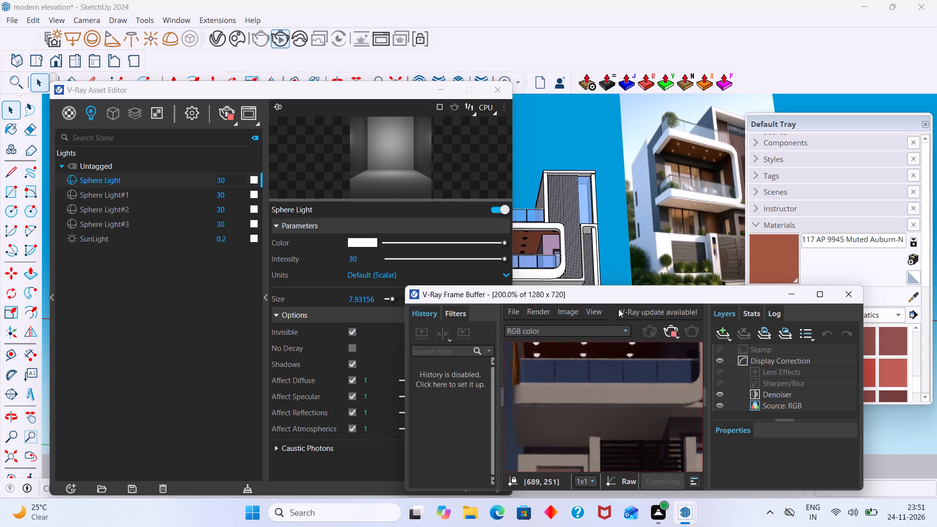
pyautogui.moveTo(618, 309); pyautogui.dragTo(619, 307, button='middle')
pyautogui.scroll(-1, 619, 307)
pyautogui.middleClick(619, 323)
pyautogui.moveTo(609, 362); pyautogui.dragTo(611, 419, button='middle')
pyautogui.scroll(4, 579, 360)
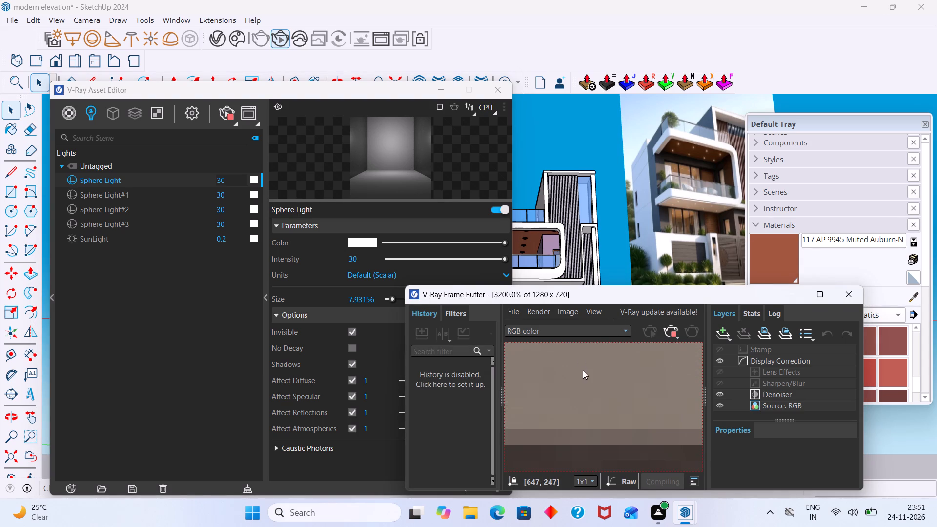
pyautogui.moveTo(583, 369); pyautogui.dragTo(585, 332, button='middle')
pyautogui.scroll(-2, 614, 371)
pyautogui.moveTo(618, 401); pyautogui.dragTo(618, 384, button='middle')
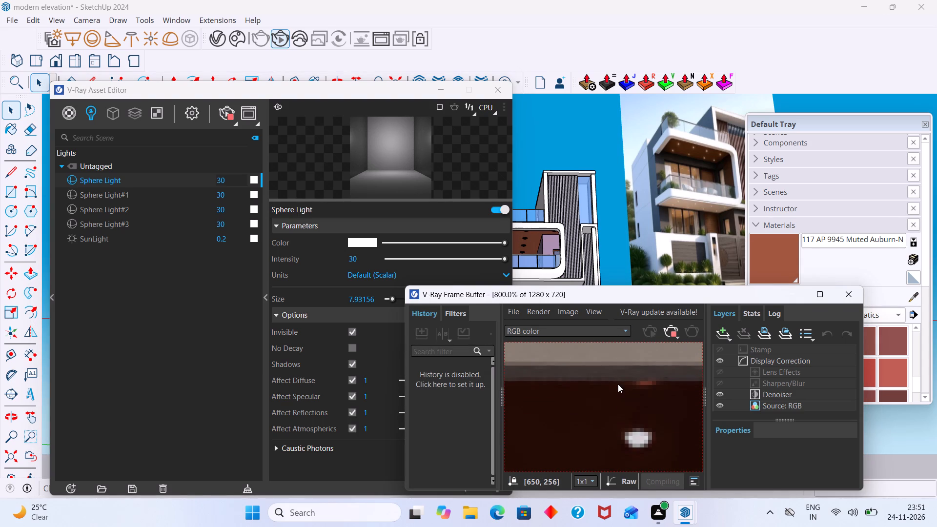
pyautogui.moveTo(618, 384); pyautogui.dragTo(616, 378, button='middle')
# Turn off the Invisible option for the Sphere Light.
pyautogui.click(353, 331)
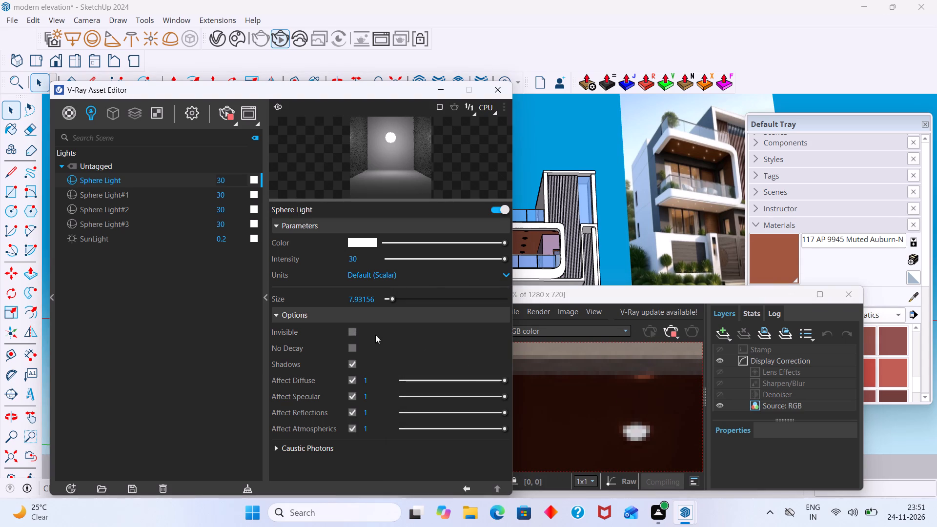
# Examine the balcony ceiling lights in the render at different magnifications and from slightly changed camera angles.
pyautogui.scroll(-2, 651, 417)
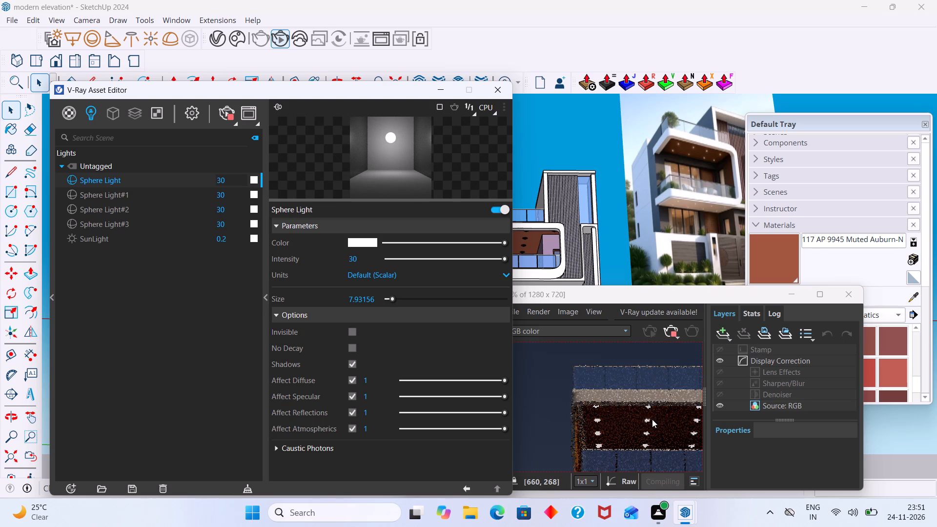
pyautogui.scroll(-1, 652, 421)
pyautogui.moveTo(651, 435); pyautogui.dragTo(651, 446, button='middle')
pyautogui.scroll(3, 645, 424)
pyautogui.moveTo(645, 423); pyautogui.dragTo(643, 408, button='middle')
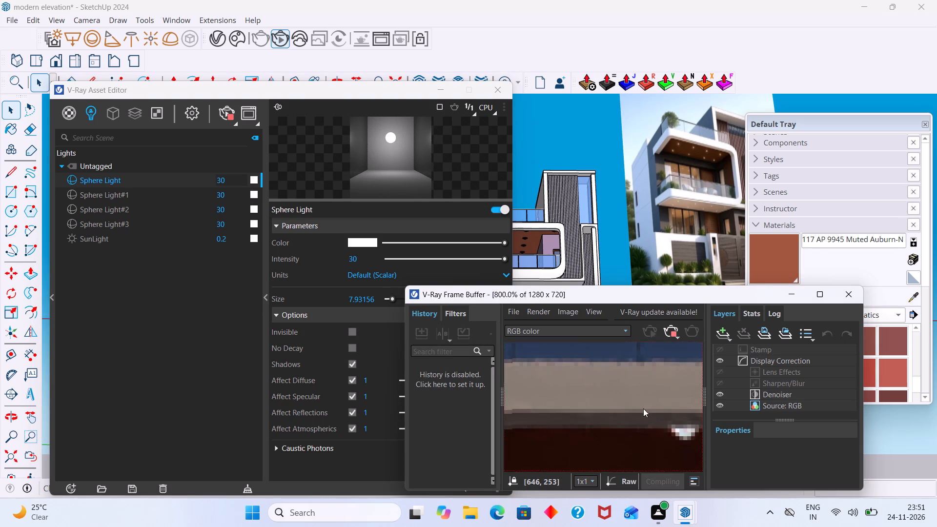
pyautogui.moveTo(643, 408); pyautogui.dragTo(630, 341, button='middle')
pyautogui.scroll(-3, 644, 366)
pyautogui.scroll(1, 636, 384)
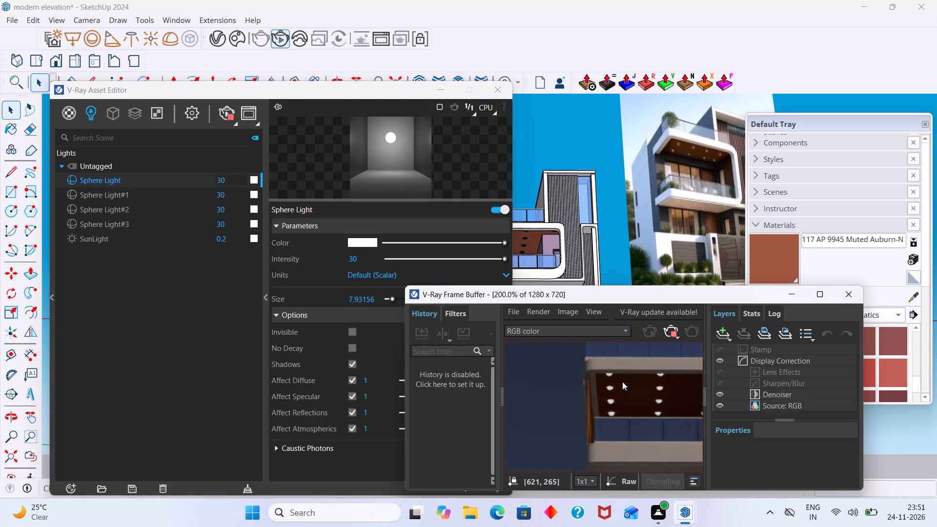
pyautogui.middleClick(615, 408)
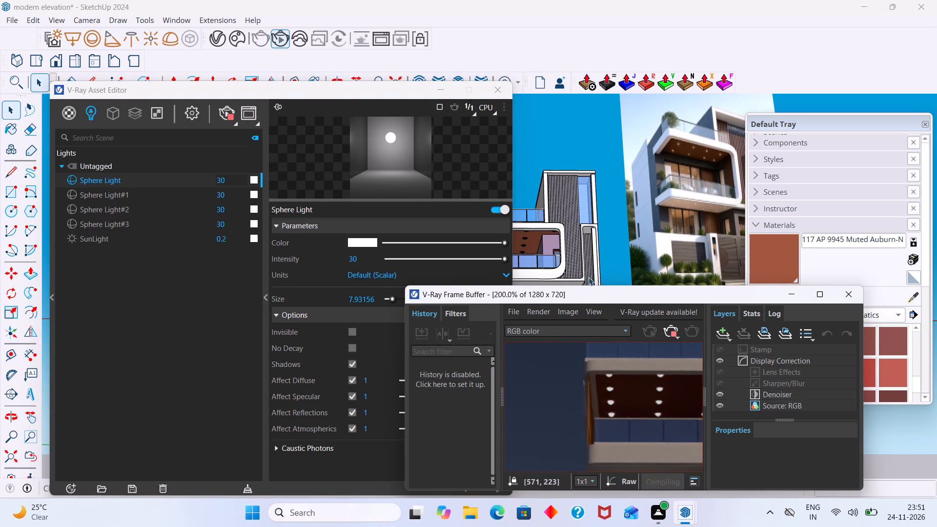
pyautogui.moveTo(595, 249); pyautogui.dragTo(598, 271, button='middle')
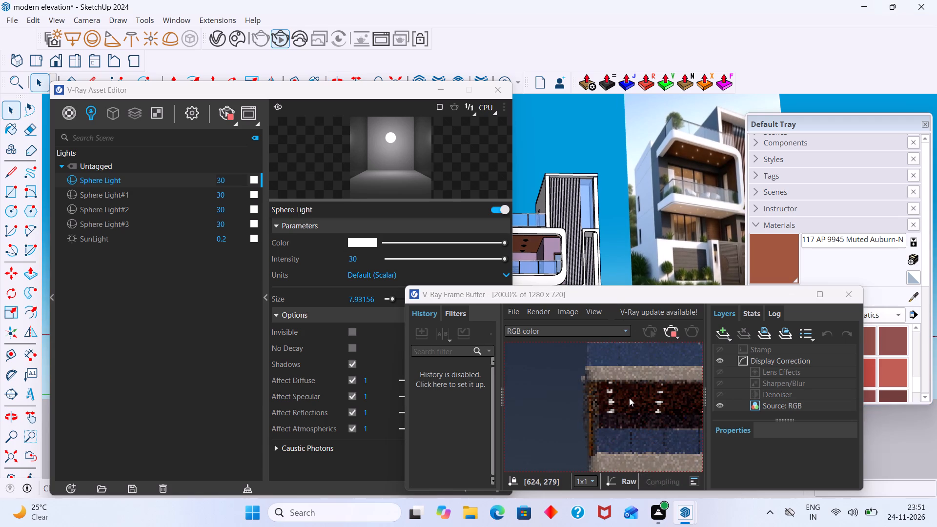
pyautogui.scroll(-1, 617, 398)
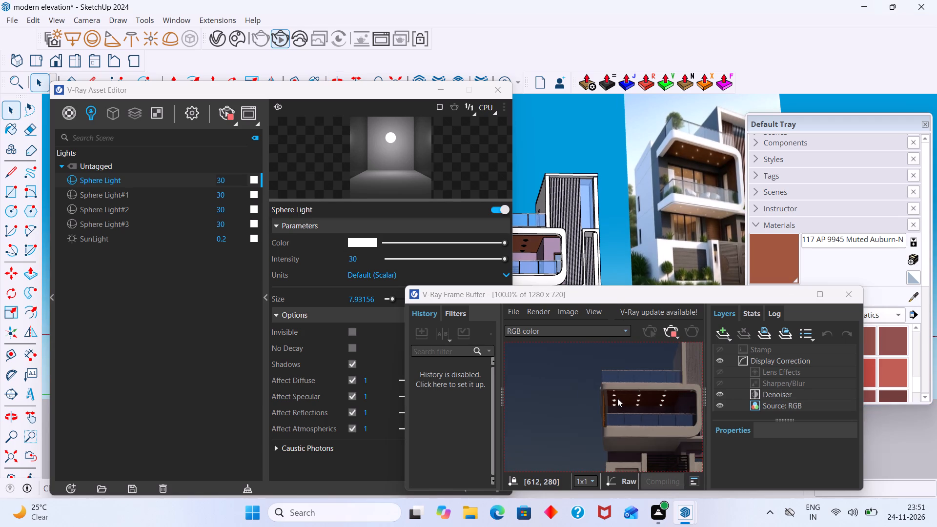
pyautogui.moveTo(596, 245); pyautogui.dragTo(601, 214, button='middle')
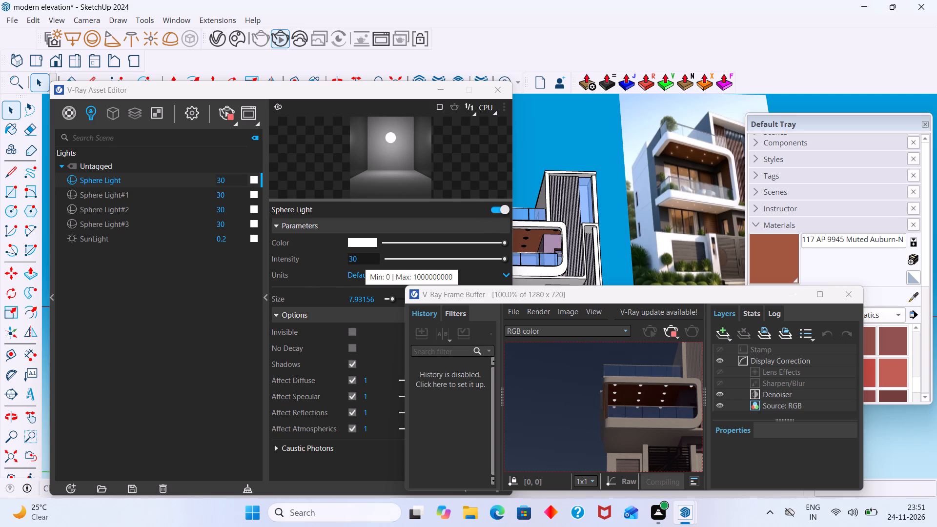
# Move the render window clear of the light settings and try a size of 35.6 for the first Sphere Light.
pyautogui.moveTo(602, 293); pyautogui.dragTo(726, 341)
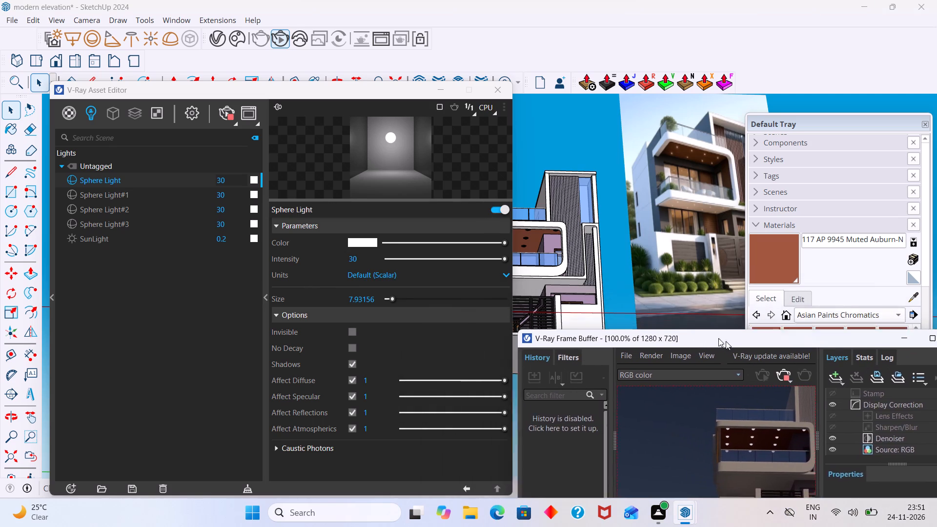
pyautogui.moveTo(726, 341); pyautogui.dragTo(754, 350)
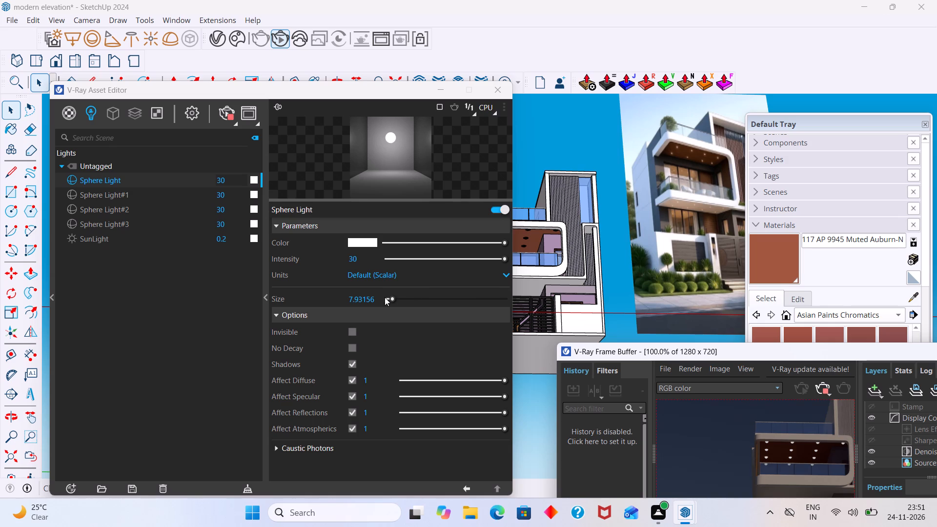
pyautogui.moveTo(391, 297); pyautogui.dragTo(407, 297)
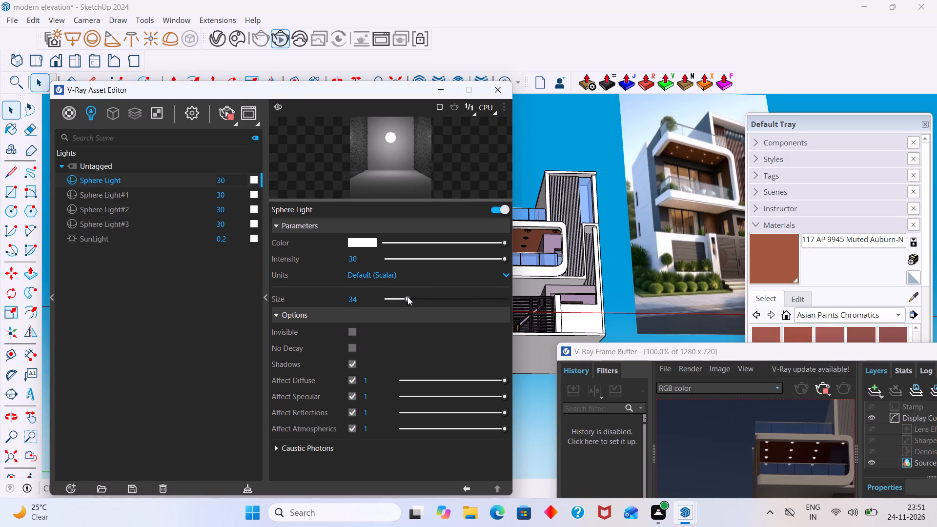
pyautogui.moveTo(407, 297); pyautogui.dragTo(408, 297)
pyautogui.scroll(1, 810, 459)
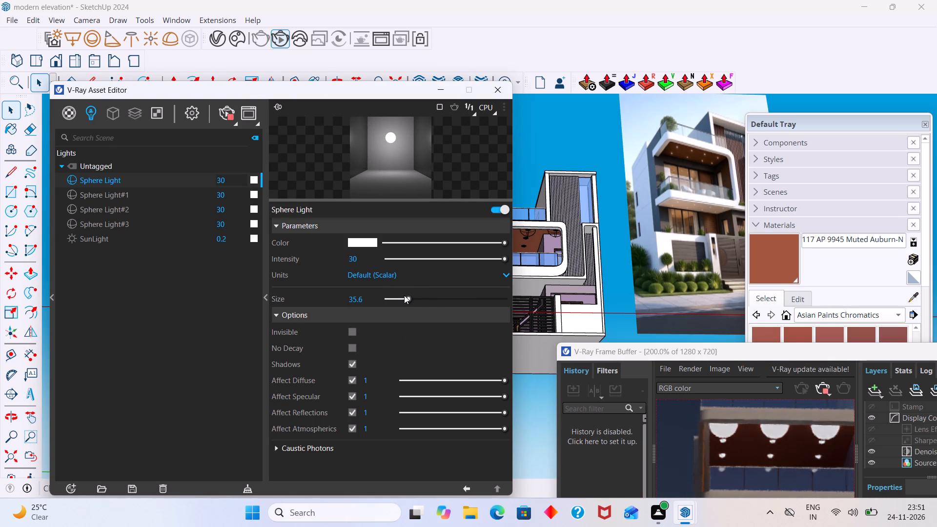
# Reduce the first Sphere Light's size, testing 9.8 against the rendered balcony ceiling before settling on 6.4.
pyautogui.moveTo(408, 297); pyautogui.dragTo(391, 298)
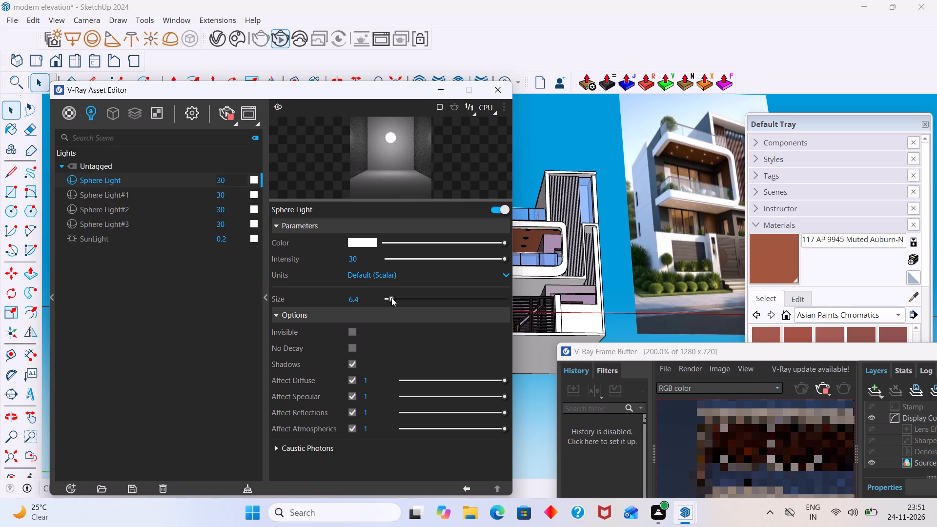
pyautogui.moveTo(391, 298); pyautogui.dragTo(393, 298)
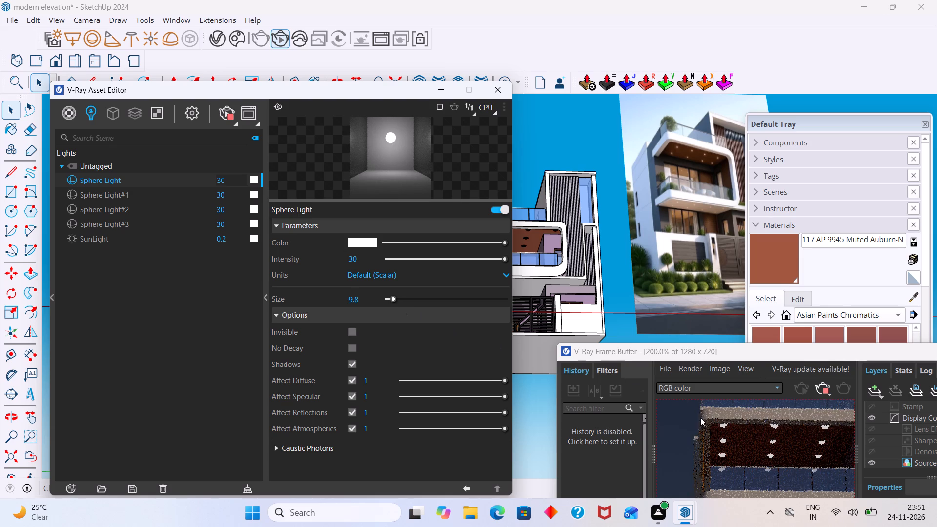
pyautogui.scroll(-1, 763, 444)
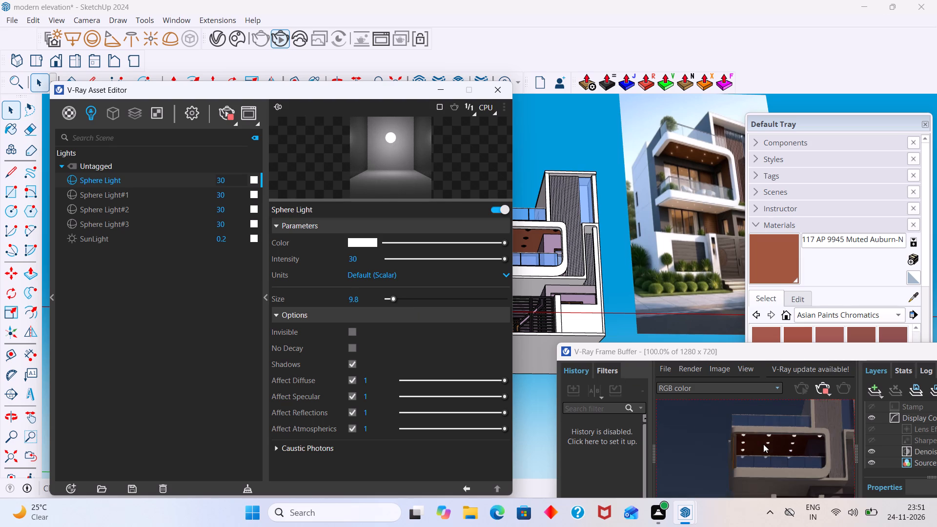
pyautogui.moveTo(758, 430); pyautogui.dragTo(751, 406, button='middle')
pyautogui.scroll(3, 386, 300)
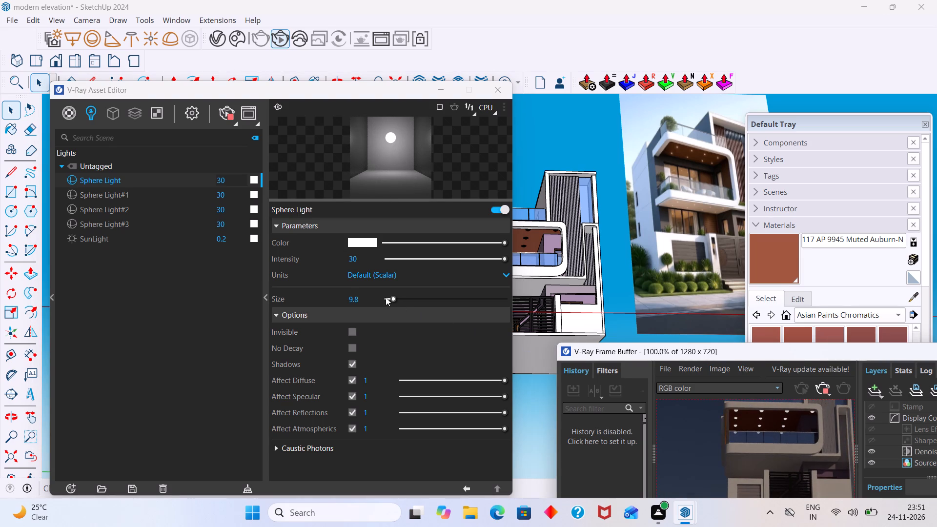
pyautogui.scroll(3, 386, 297)
pyautogui.click(391, 298)
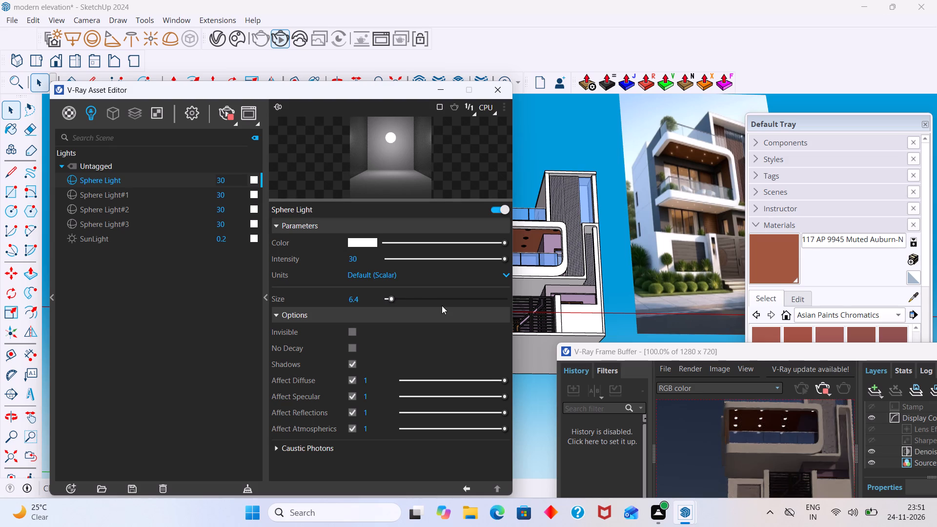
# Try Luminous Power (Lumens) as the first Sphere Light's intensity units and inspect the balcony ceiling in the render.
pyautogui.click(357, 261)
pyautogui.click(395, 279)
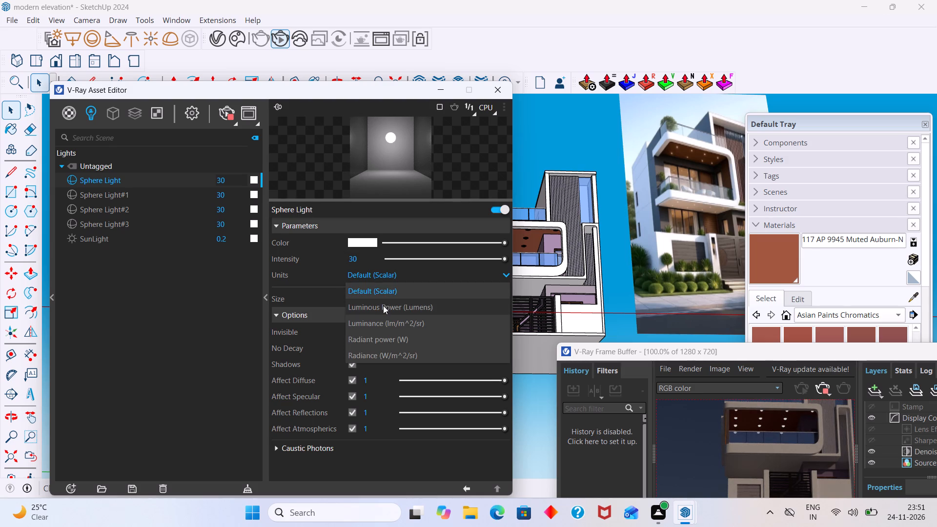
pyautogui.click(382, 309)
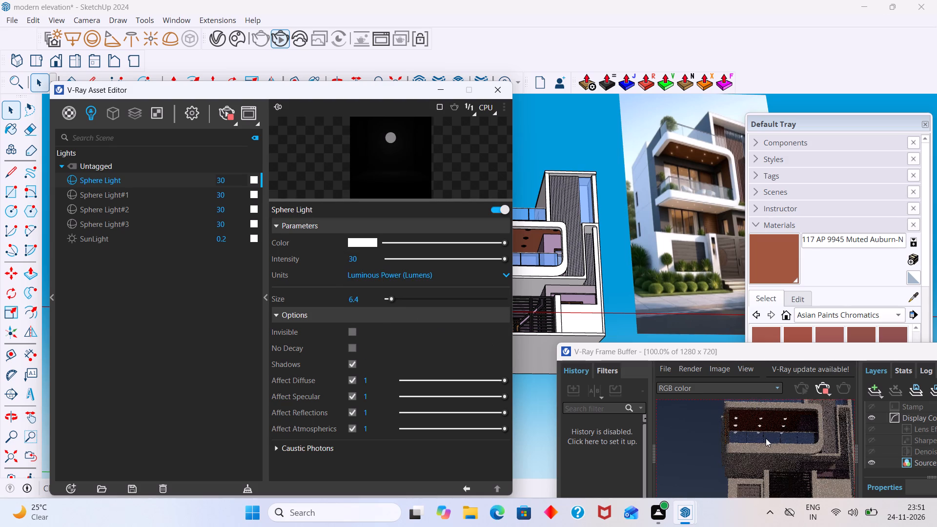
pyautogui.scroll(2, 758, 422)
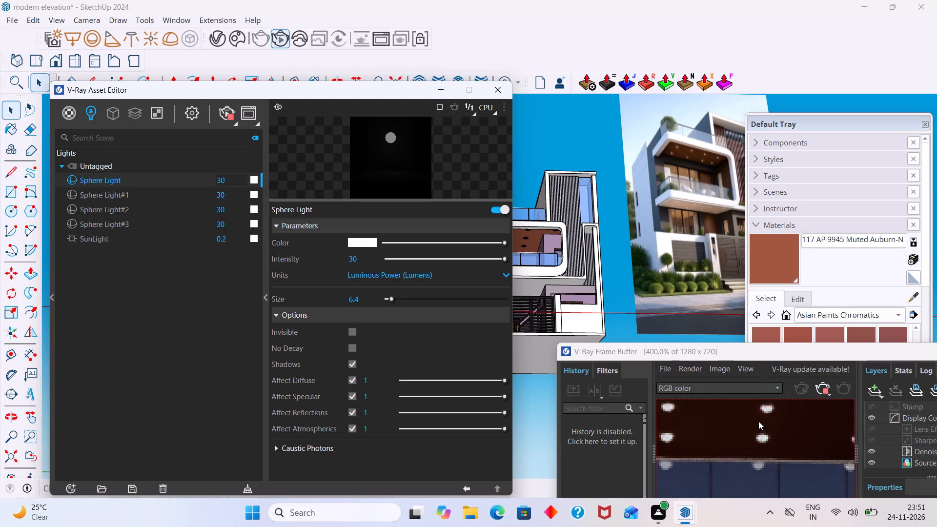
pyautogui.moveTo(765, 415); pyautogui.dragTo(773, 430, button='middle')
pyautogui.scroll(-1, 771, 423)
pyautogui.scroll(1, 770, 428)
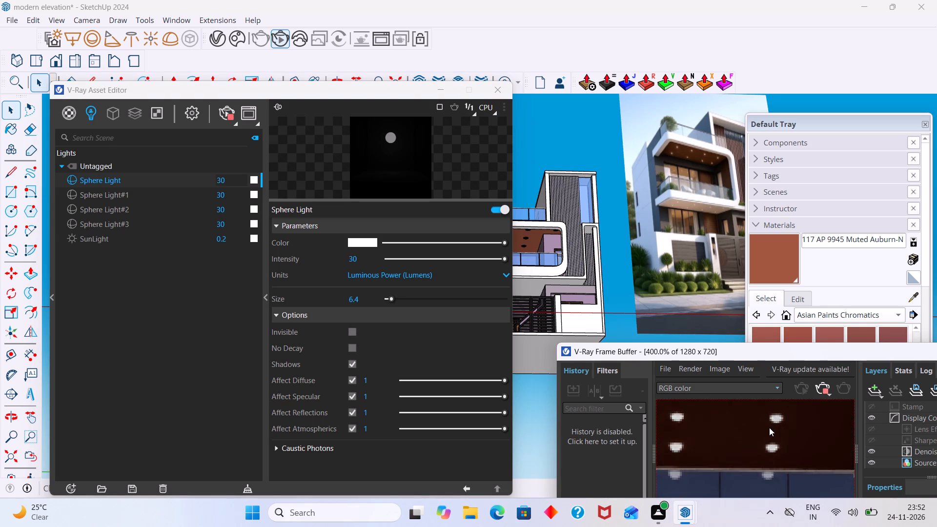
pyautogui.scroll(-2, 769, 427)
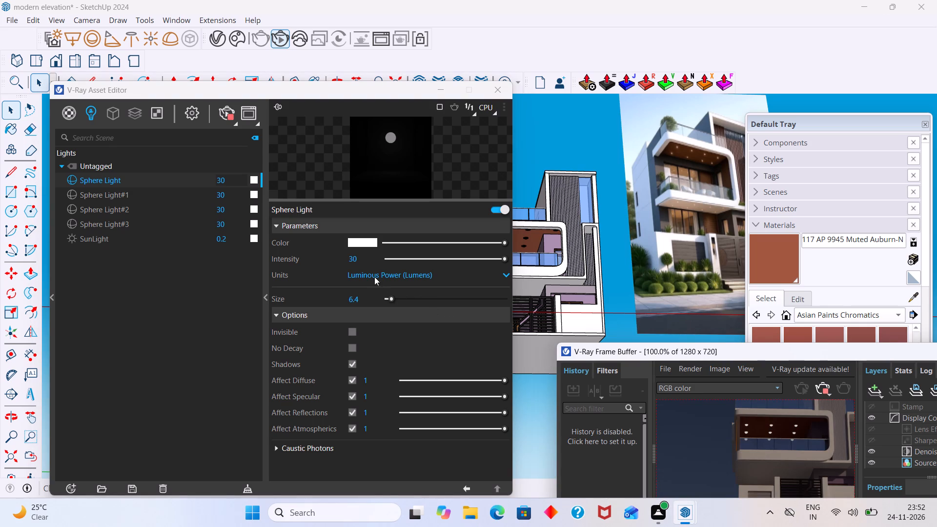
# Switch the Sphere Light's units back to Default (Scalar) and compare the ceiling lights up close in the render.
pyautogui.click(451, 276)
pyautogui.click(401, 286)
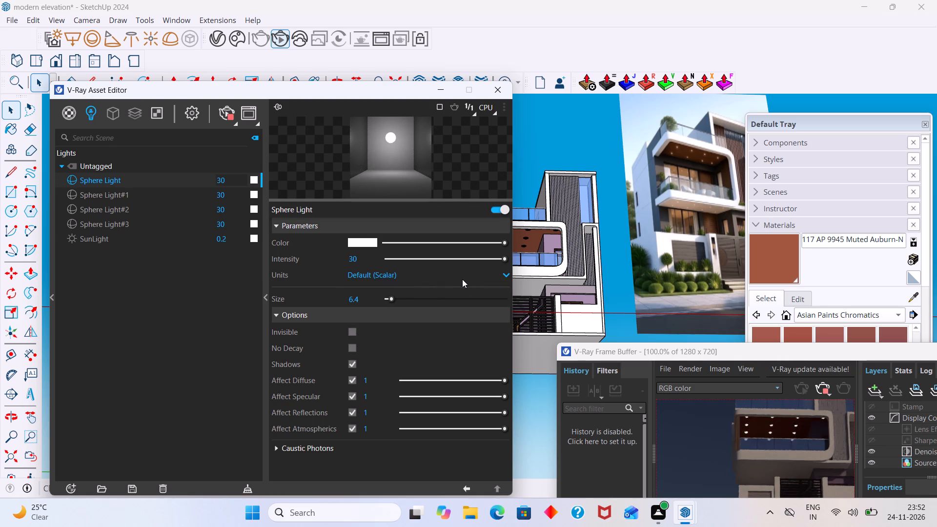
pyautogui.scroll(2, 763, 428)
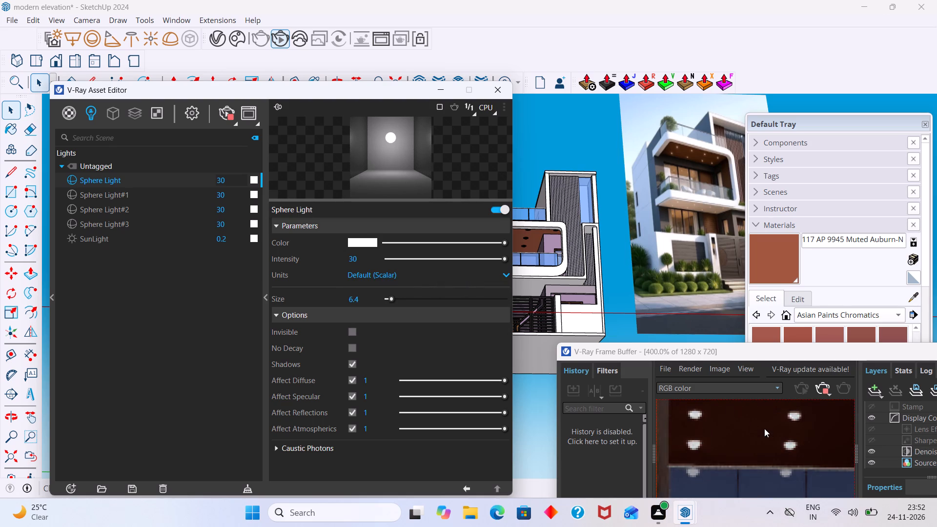
# Set the first Sphere Light's intensity units to Luminous Power (Lumens).
pyautogui.click(403, 276)
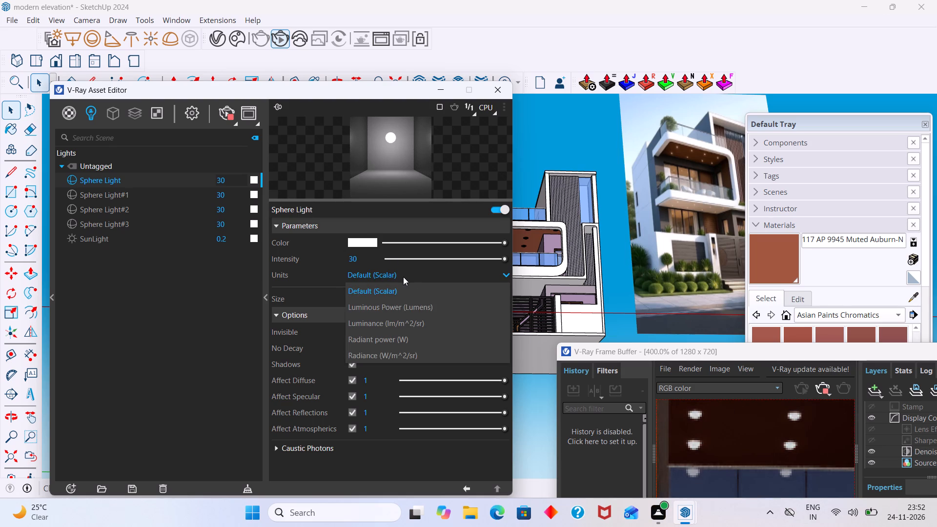
pyautogui.click(383, 306)
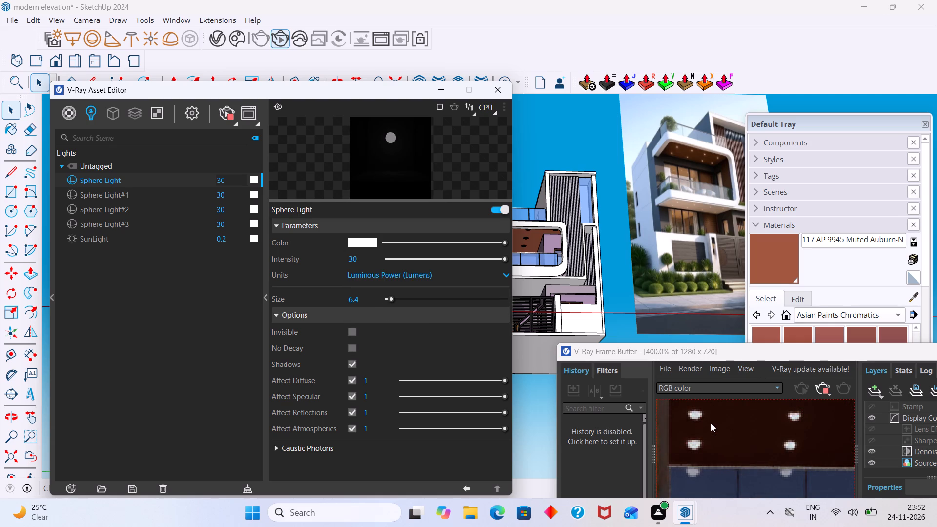
# Inspect the balcony ceiling lights in the render up close, and view the balcony facade from a more frontal camera angle.
pyautogui.scroll(-2, 715, 429)
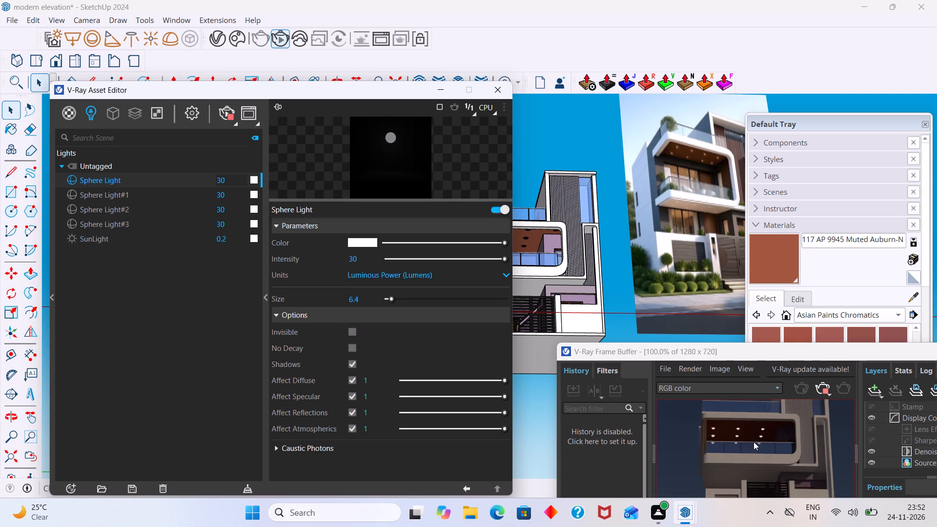
pyautogui.middleClick(755, 440)
pyautogui.scroll(-2, 681, 421)
pyautogui.scroll(2, 746, 438)
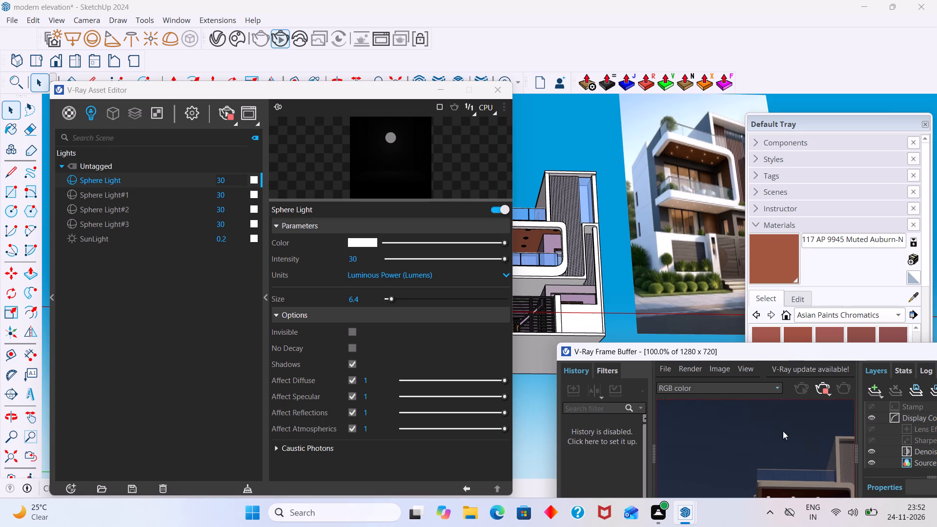
pyautogui.moveTo(782, 430); pyautogui.dragTo(737, 382, button='middle')
pyautogui.scroll(1, 777, 466)
pyautogui.moveTo(770, 450); pyautogui.dragTo(774, 441, button='middle')
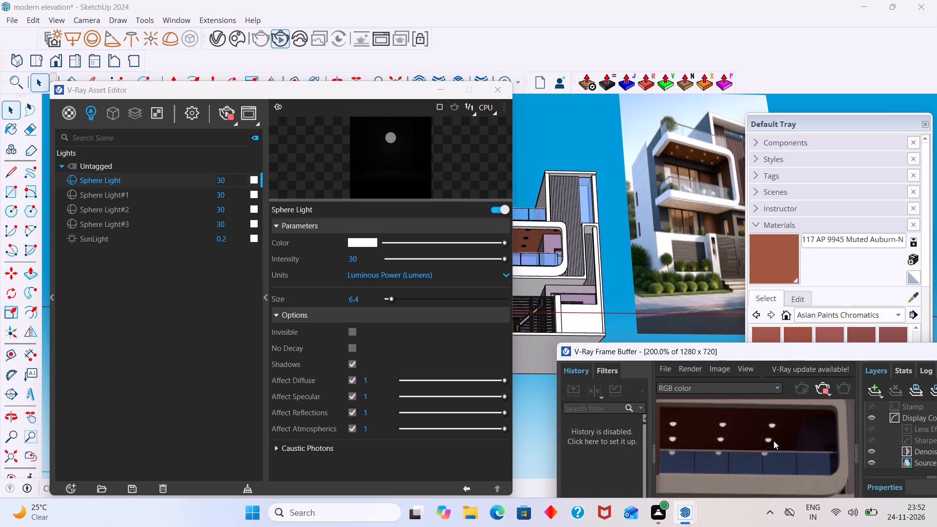
pyautogui.moveTo(774, 441); pyautogui.dragTo(795, 438, button='middle')
pyautogui.scroll(1, 691, 429)
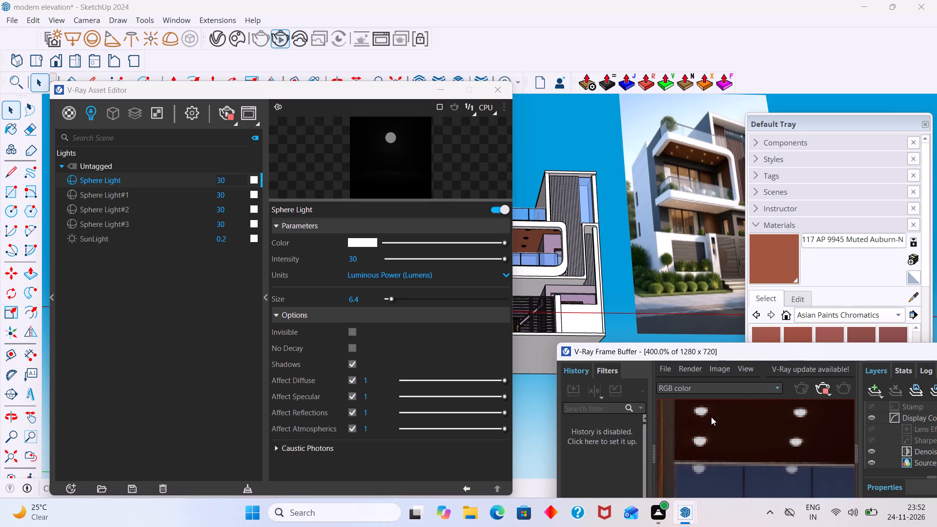
pyautogui.moveTo(711, 416); pyautogui.dragTo(713, 426, button='middle')
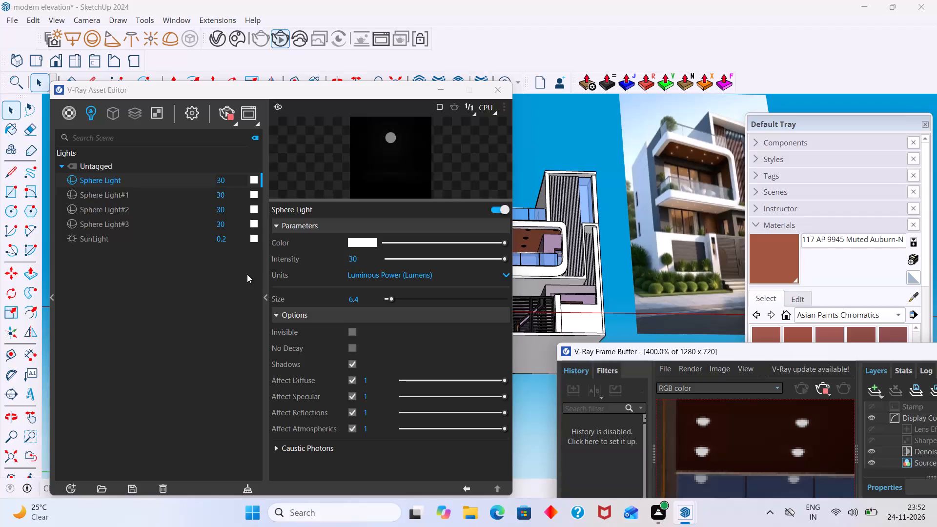
pyautogui.scroll(-1, 776, 435)
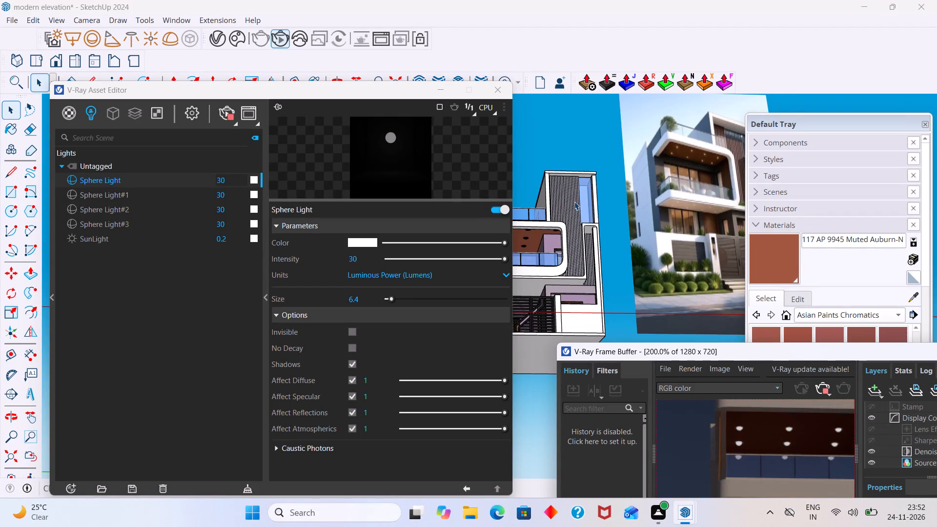
pyautogui.moveTo(574, 205); pyautogui.dragTo(572, 281, button='middle')
pyautogui.scroll(-1, 815, 405)
pyautogui.moveTo(776, 408); pyautogui.dragTo(751, 390, button='middle')
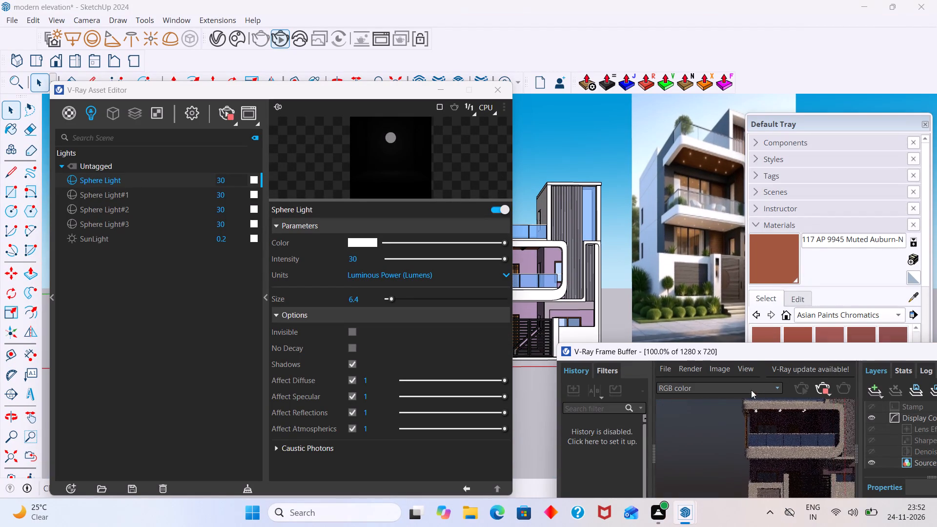
pyautogui.moveTo(751, 390); pyautogui.dragTo(739, 380, button='middle')
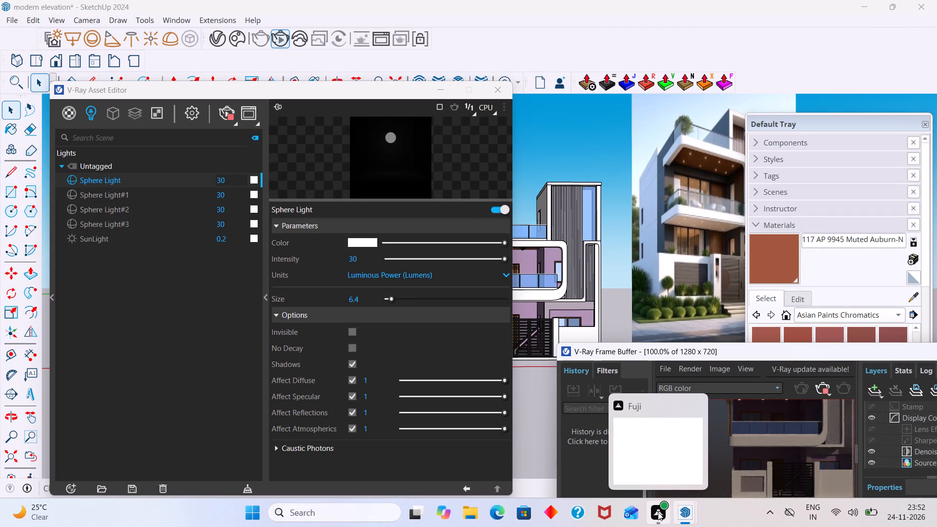
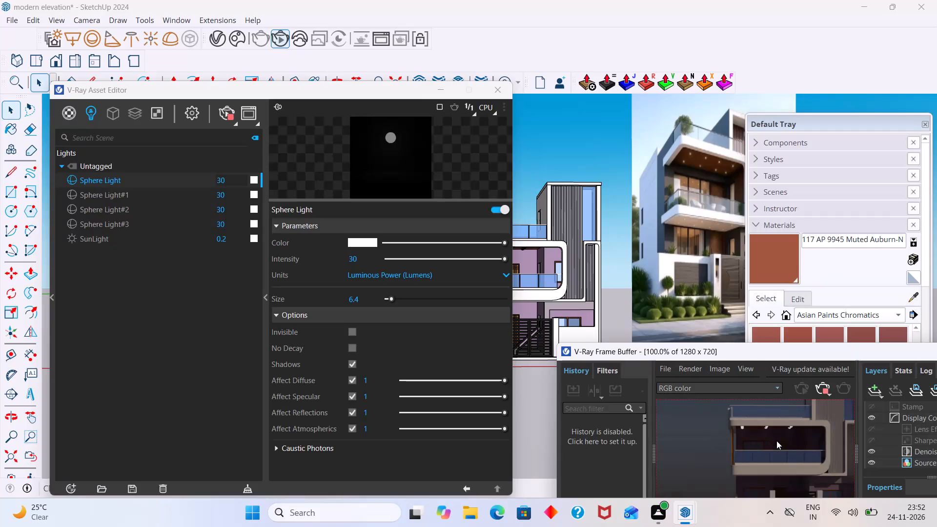
# Examine the balcony and the whole elevation beside the reference photo in the render from a frontal, more distant camera view.
pyautogui.moveTo(777, 440); pyautogui.dragTo(774, 460, button='middle')
pyautogui.scroll(1, 776, 441)
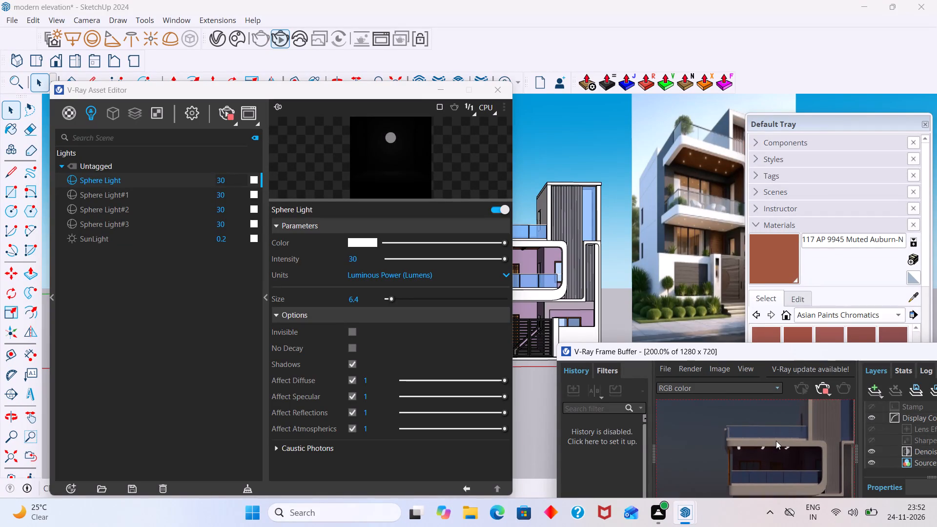
pyautogui.moveTo(775, 441); pyautogui.dragTo(775, 430, button='middle')
pyautogui.moveTo(529, 365); pyautogui.dragTo(528, 389, button='middle')
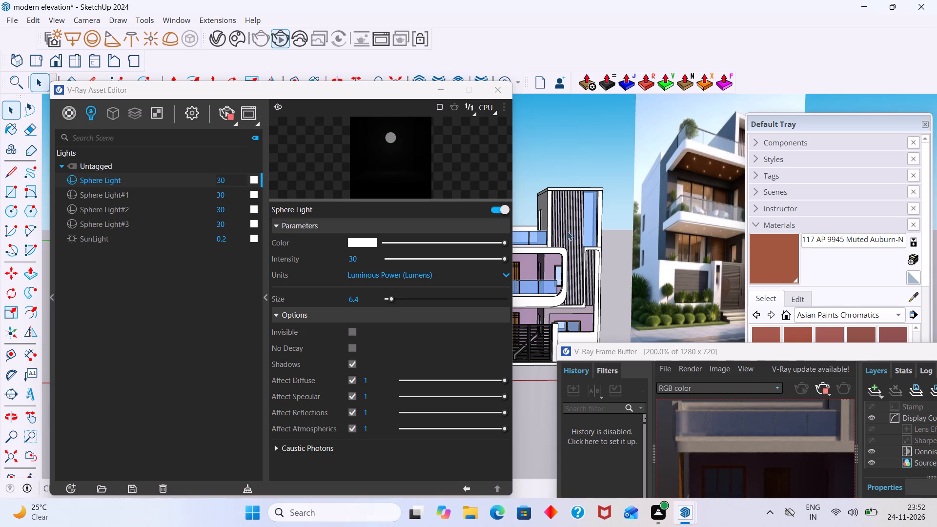
pyautogui.scroll(-5, 570, 228)
pyautogui.scroll(-2, 564, 280)
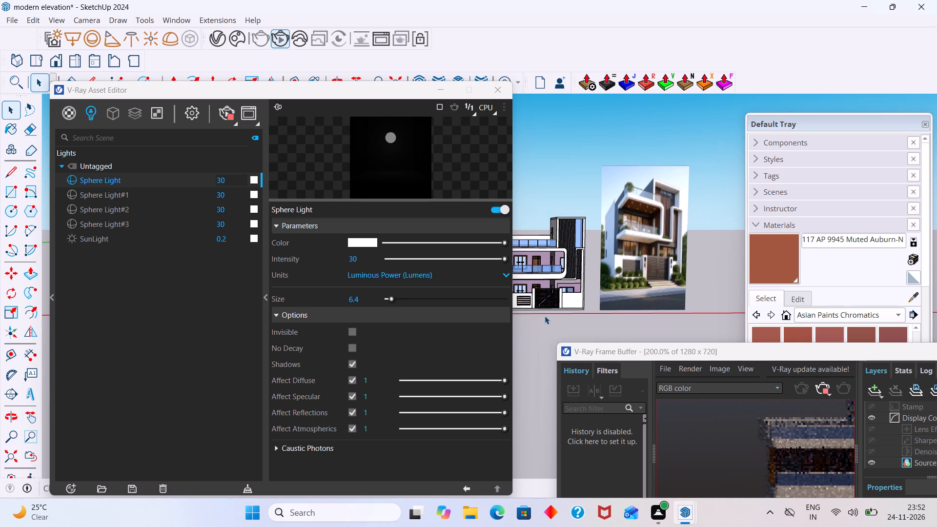
pyautogui.moveTo(541, 314); pyautogui.dragTo(535, 307, button='middle')
pyautogui.moveTo(811, 434); pyautogui.dragTo(775, 406, button='middle')
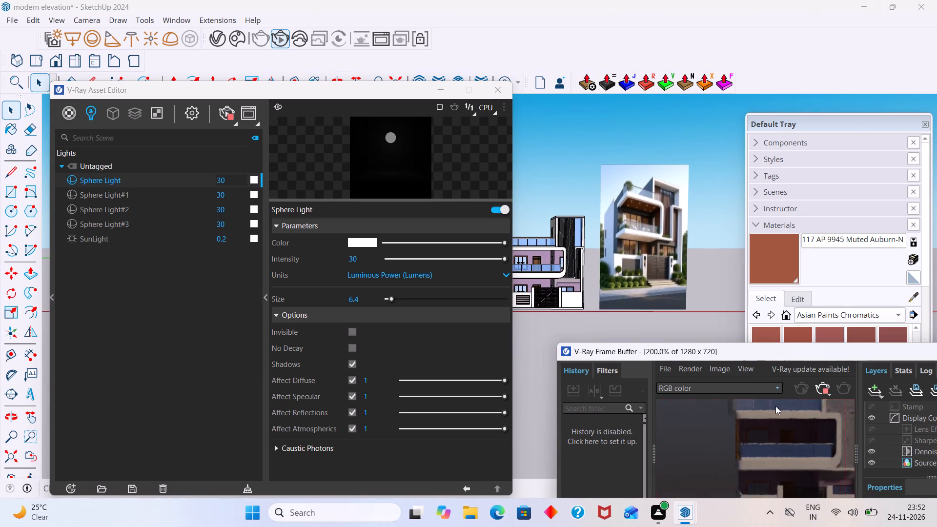
pyautogui.moveTo(775, 406); pyautogui.dragTo(685, 412, button='middle')
pyautogui.scroll(-1, 714, 424)
pyautogui.moveTo(721, 434); pyautogui.dragTo(739, 440, button='middle')
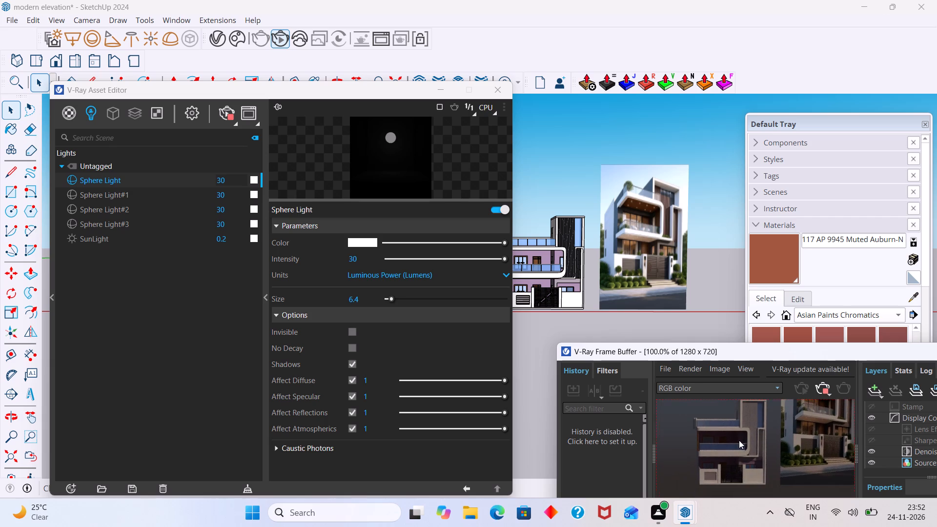
pyautogui.moveTo(739, 440); pyautogui.dragTo(739, 441, button='middle')
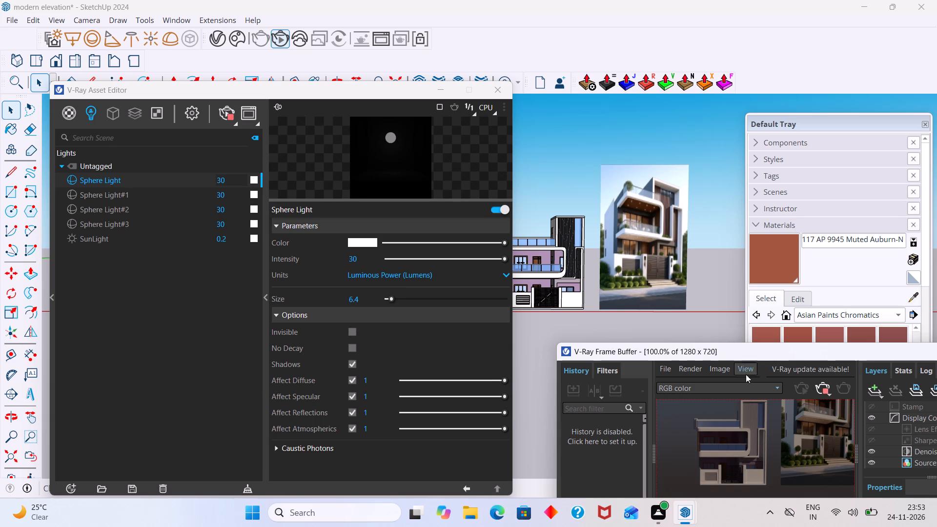
pyautogui.scroll(1, 742, 434)
pyautogui.scroll(-2, 742, 434)
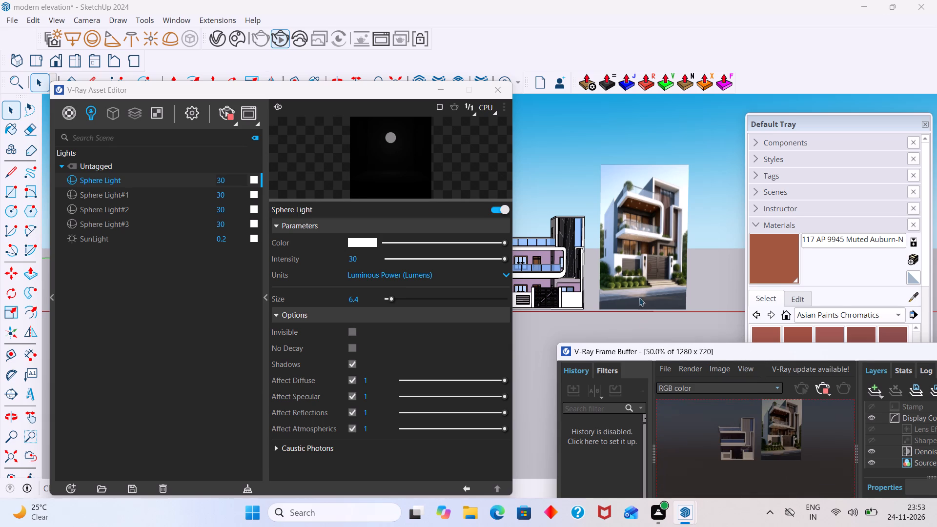
# View the building from a low upward angle and inspect the balcony ceiling lights in the render.
pyautogui.moveTo(638, 293); pyautogui.dragTo(616, 223, button='middle')
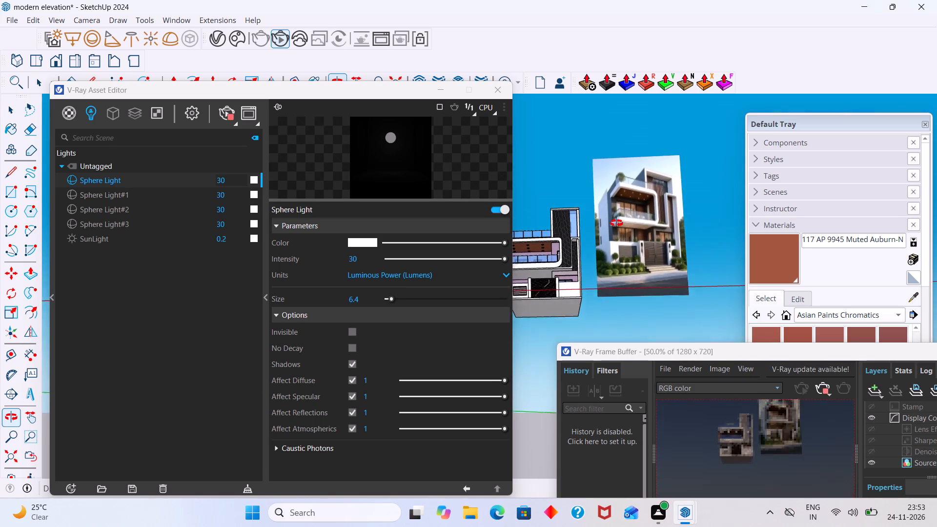
pyautogui.moveTo(616, 223); pyautogui.dragTo(622, 217, button='middle')
pyautogui.scroll(2, 742, 443)
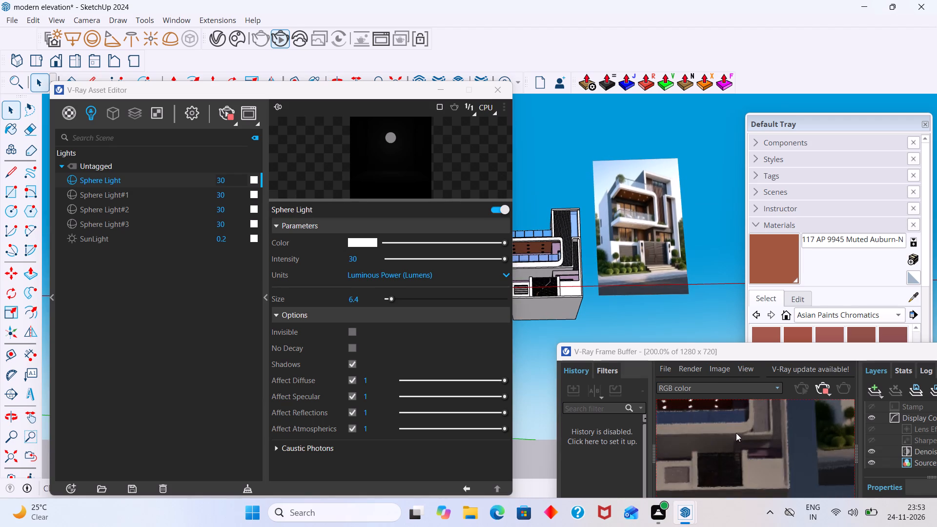
pyautogui.scroll(-1, 732, 425)
pyautogui.moveTo(732, 425); pyautogui.dragTo(731, 446, button='middle')
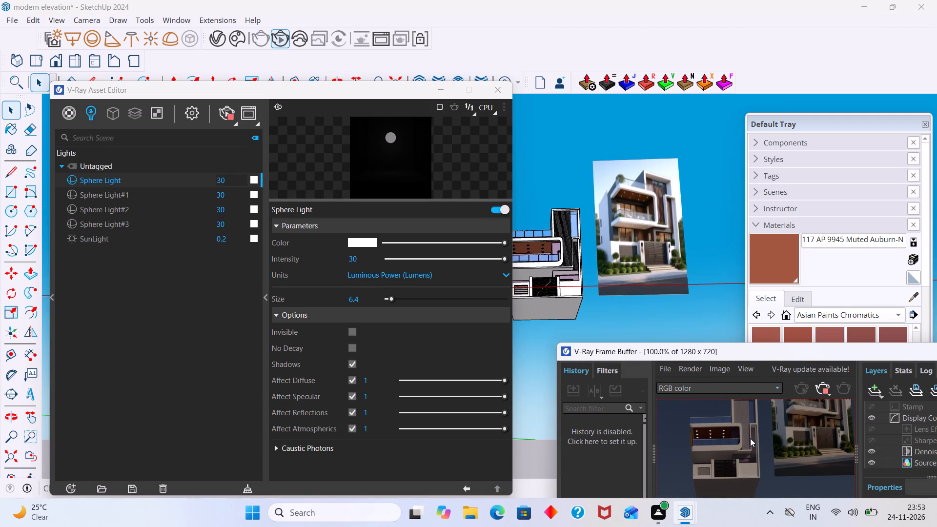
pyautogui.moveTo(750, 437); pyautogui.dragTo(748, 450, button='middle')
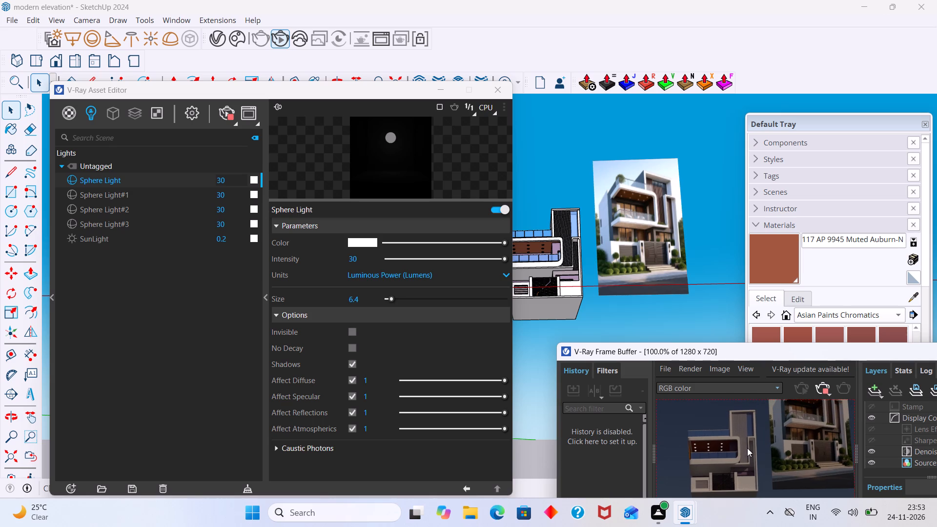
pyautogui.scroll(3, 743, 428)
pyautogui.scroll(-2, 743, 426)
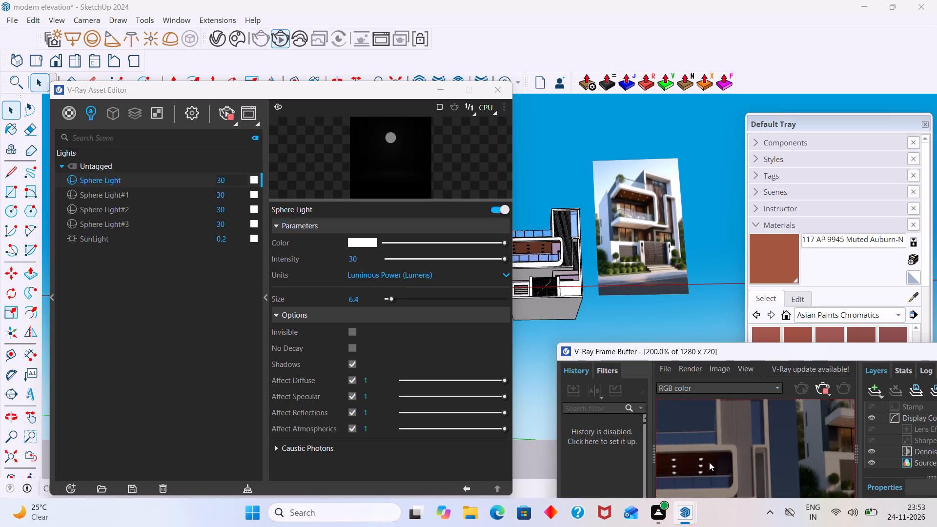
pyautogui.moveTo(720, 452); pyautogui.dragTo(740, 447, button='middle')
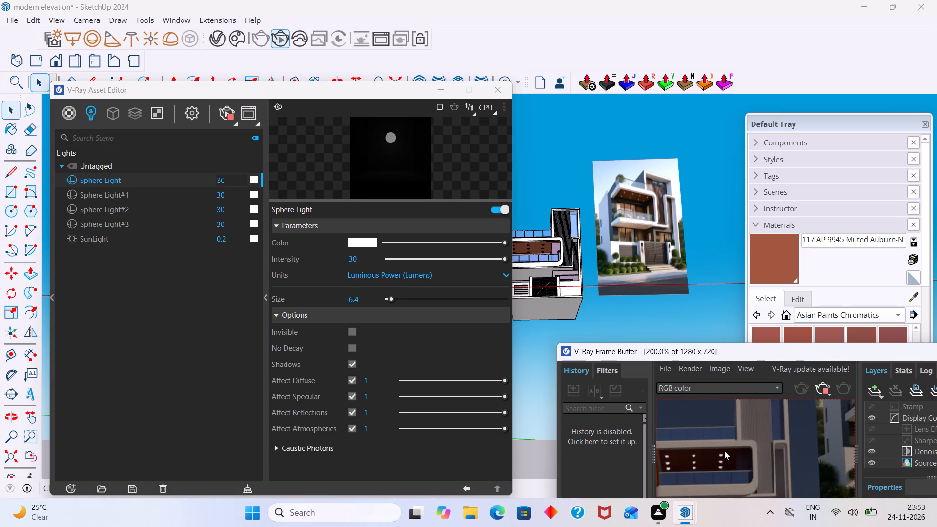
# Adjust the low camera angle slightly and examine the rows of balcony ceiling lights up close in the render.
pyautogui.moveTo(674, 298); pyautogui.dragTo(672, 310, button='middle')
pyautogui.moveTo(727, 442); pyautogui.dragTo(733, 395, button='middle')
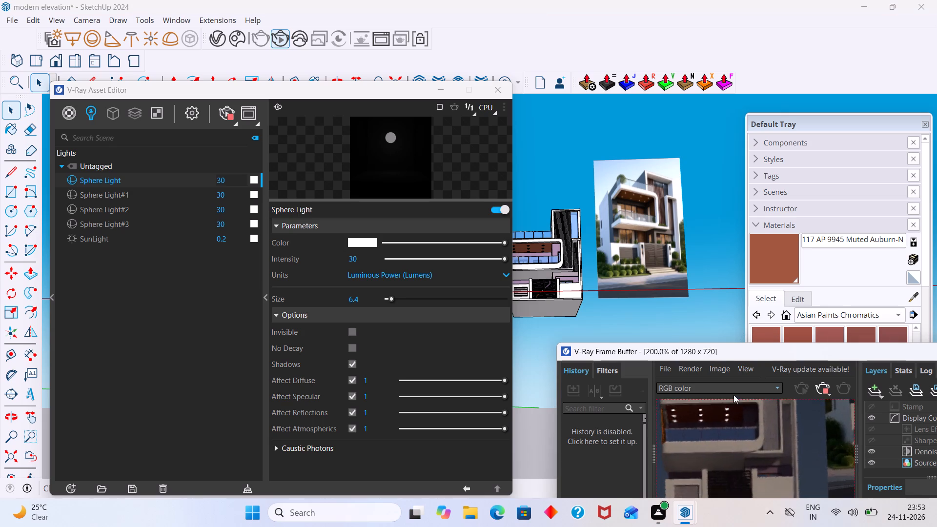
pyautogui.moveTo(733, 395); pyautogui.dragTo(734, 394, button='middle')
pyautogui.scroll(-1, 730, 413)
pyautogui.moveTo(724, 465); pyautogui.dragTo(725, 475, button='middle')
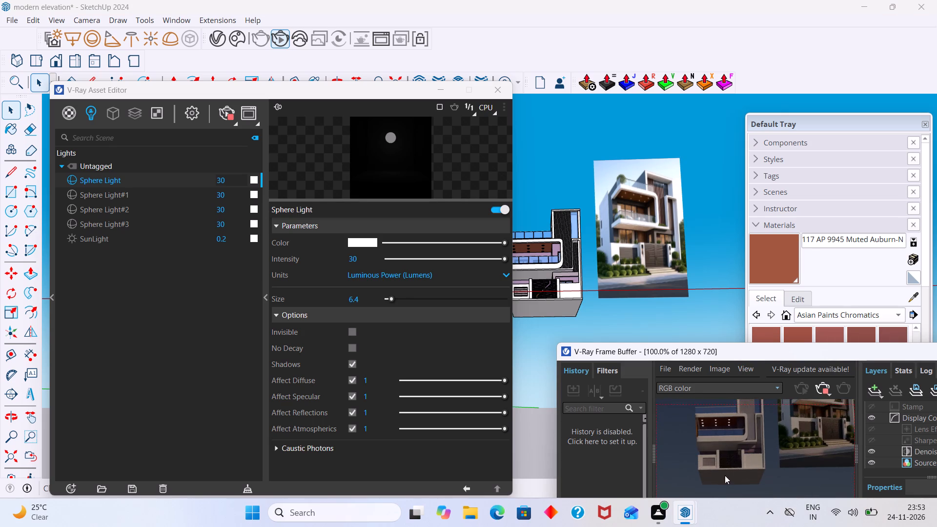
pyautogui.moveTo(725, 475); pyautogui.dragTo(726, 480, button='middle')
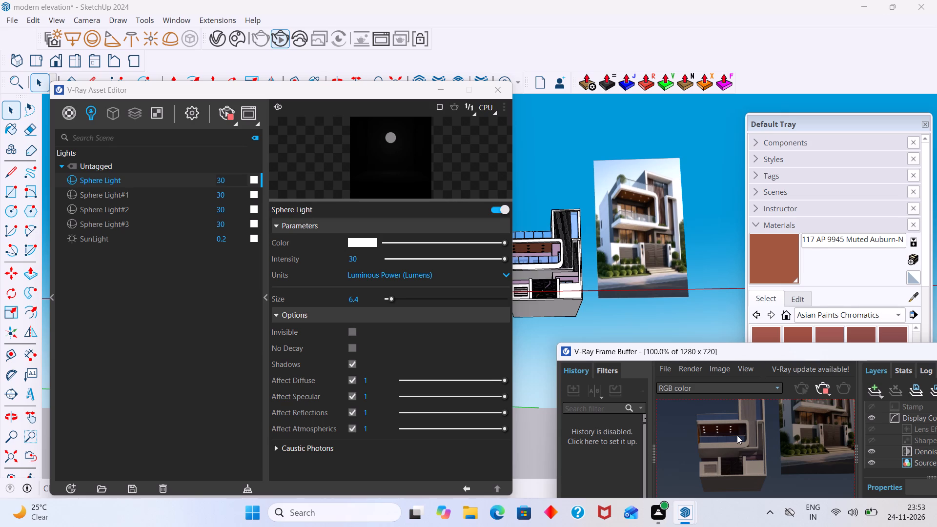
pyautogui.scroll(1, 737, 448)
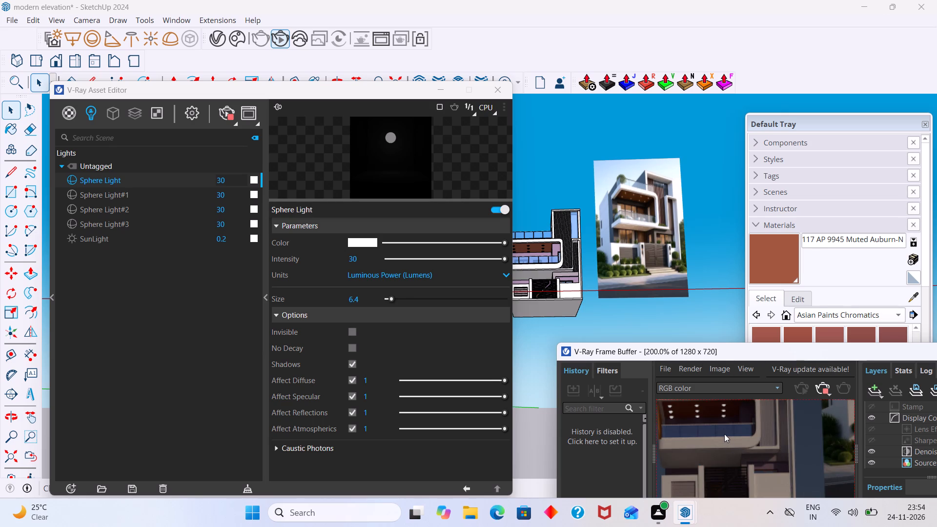
pyautogui.moveTo(723, 428); pyautogui.dragTo(723, 448, button='middle')
pyautogui.scroll(2, 725, 429)
pyautogui.scroll(-2, 725, 429)
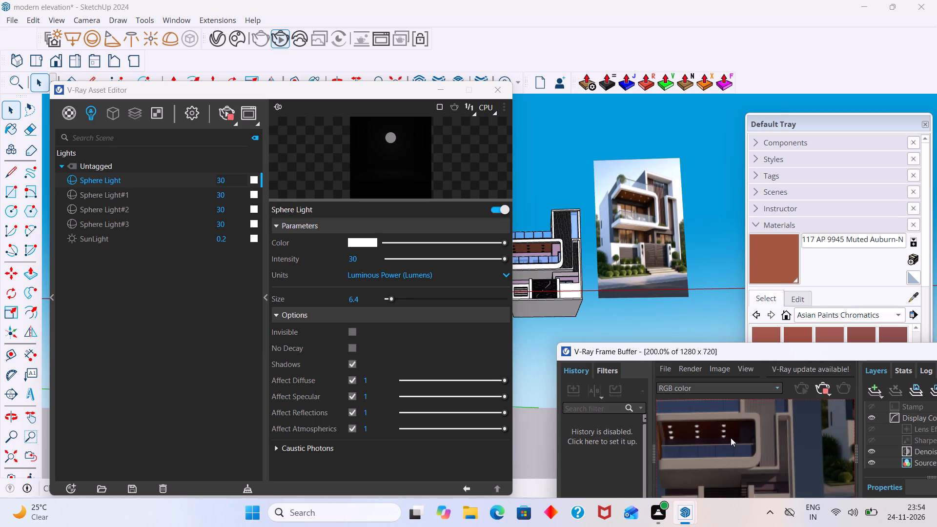
pyautogui.scroll(1, 729, 428)
pyautogui.moveTo(729, 428); pyautogui.dragTo(764, 436, button='middle')
pyautogui.moveTo(706, 432); pyautogui.dragTo(740, 433, button='middle')
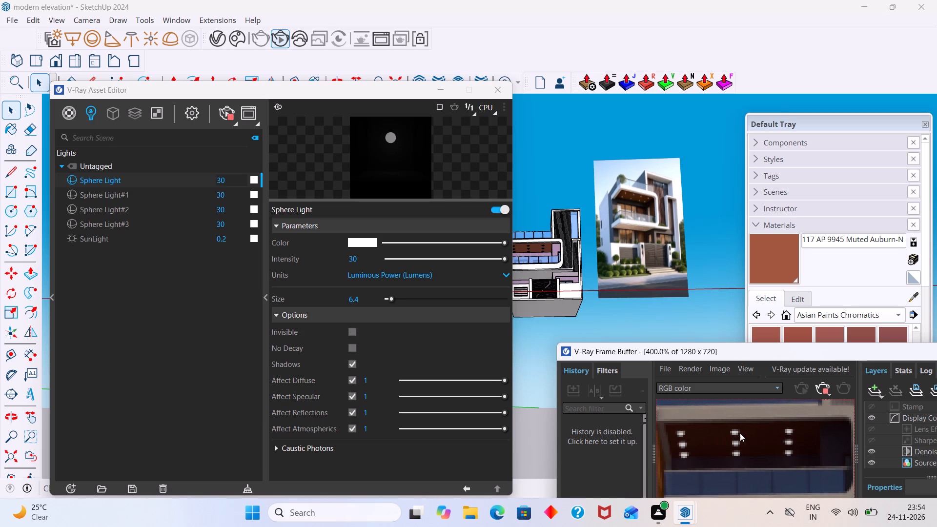
pyautogui.moveTo(740, 433); pyautogui.dragTo(741, 432, button='middle')
pyautogui.scroll(-1, 741, 431)
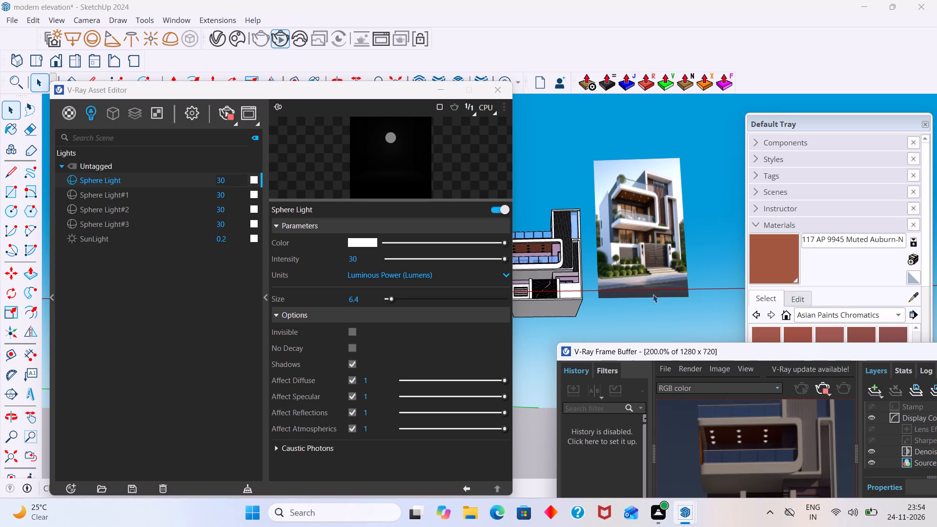
# Examine the balcony ceiling lights and lower facade in the render from a shallower upward angle, with the Frame Buffer further onto the screen.
pyautogui.scroll(-1, 658, 287)
pyautogui.moveTo(658, 288); pyautogui.dragTo(654, 302, button='middle')
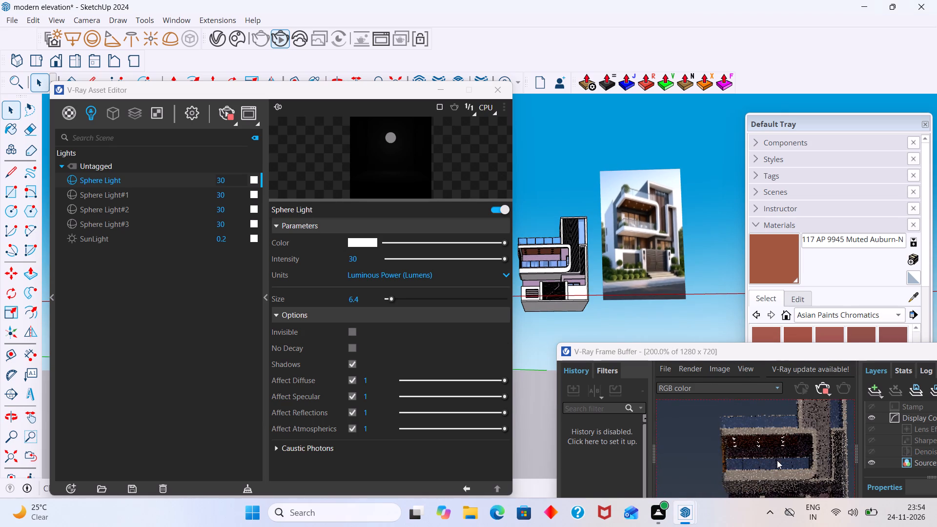
pyautogui.moveTo(771, 449); pyautogui.dragTo(757, 419, button='middle')
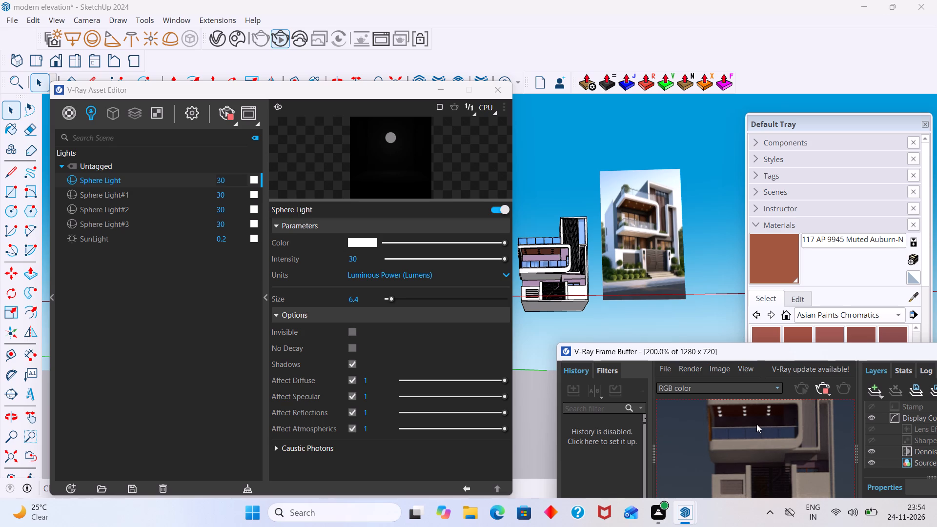
pyautogui.moveTo(885, 349); pyautogui.dragTo(874, 345)
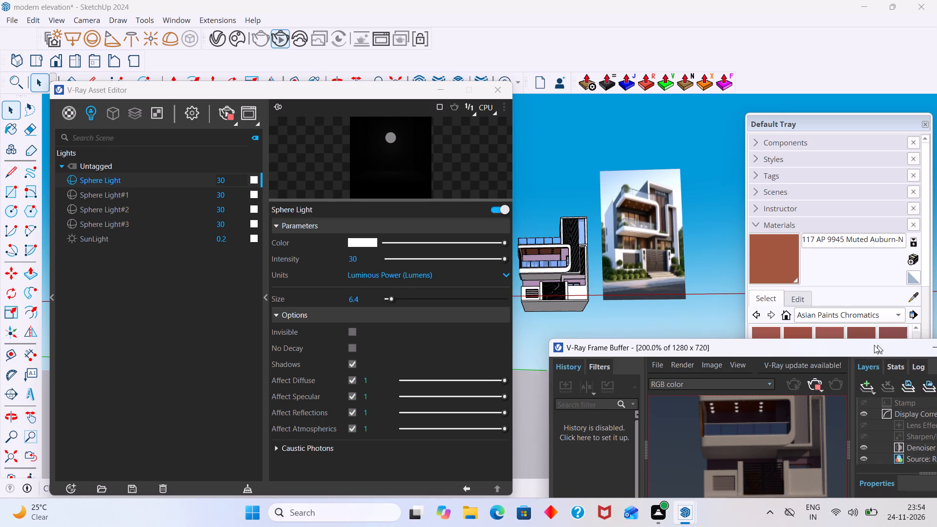
pyautogui.moveTo(874, 345); pyautogui.dragTo(763, 330)
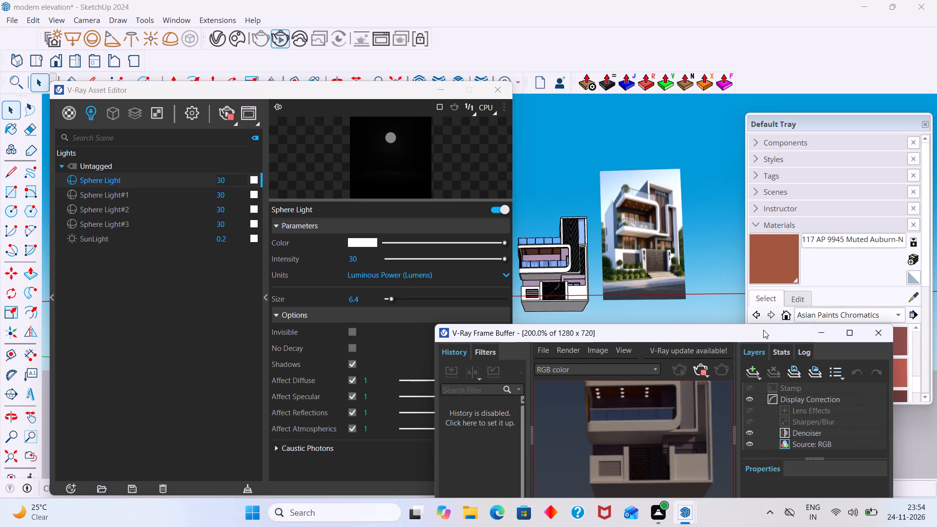
pyautogui.moveTo(680, 405); pyautogui.dragTo(681, 430, button='middle')
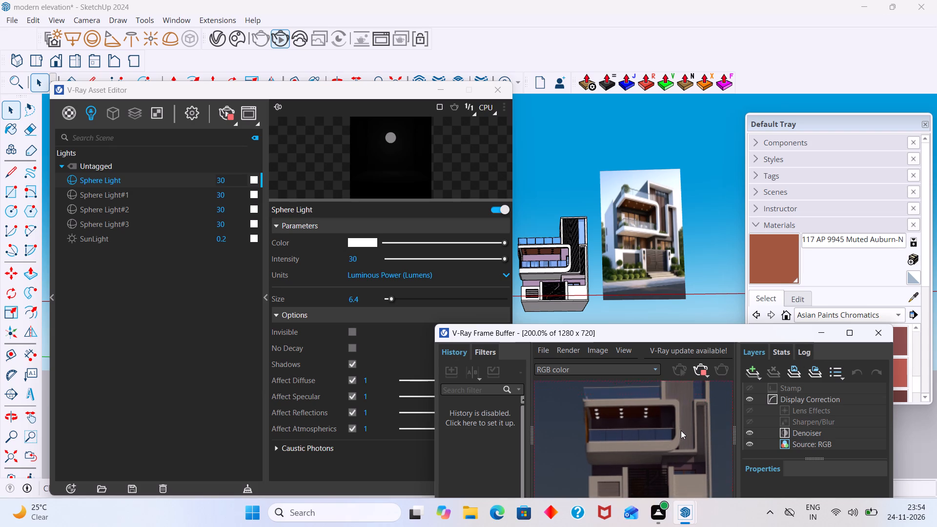
pyautogui.moveTo(681, 430); pyautogui.dragTo(697, 436, button='middle')
pyautogui.scroll(-1, 686, 428)
pyautogui.scroll(1, 681, 423)
pyautogui.moveTo(677, 424); pyautogui.dragTo(683, 413, button='middle')
pyautogui.scroll(2, 657, 425)
pyautogui.scroll(-2, 656, 418)
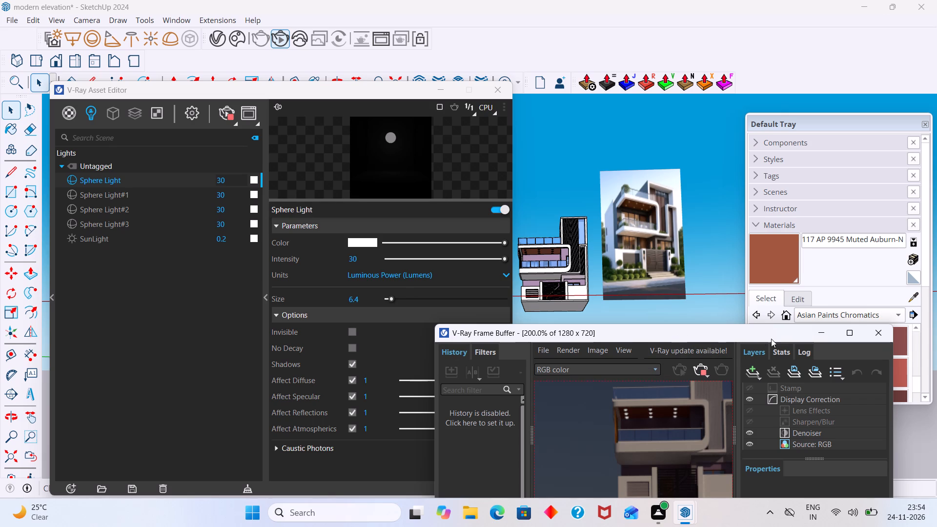
pyautogui.scroll(1, 639, 413)
pyautogui.moveTo(654, 415); pyautogui.dragTo(658, 401, button='middle')
pyautogui.scroll(-1, 658, 400)
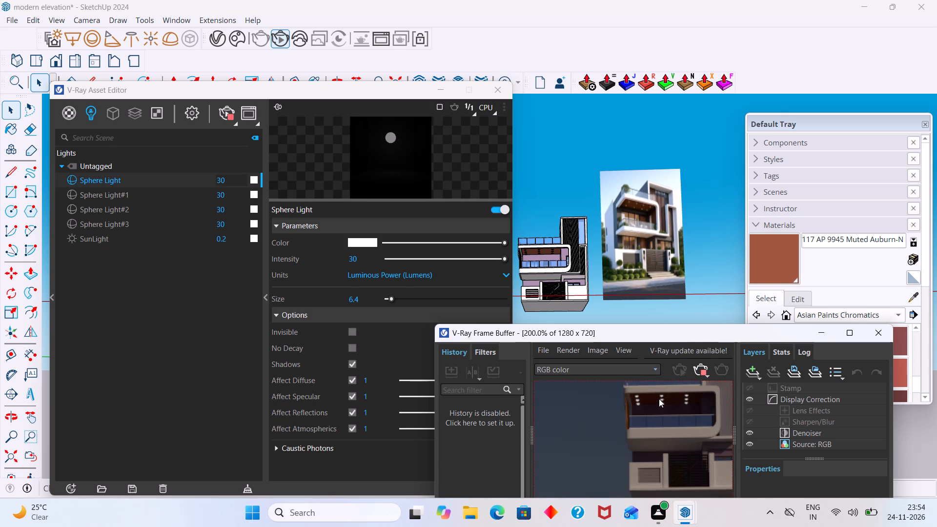
# Reposition the V-Ray Frame Buffer so the whole window fits on screen below the reference photo.
pyautogui.moveTo(764, 335); pyautogui.dragTo(737, 313)
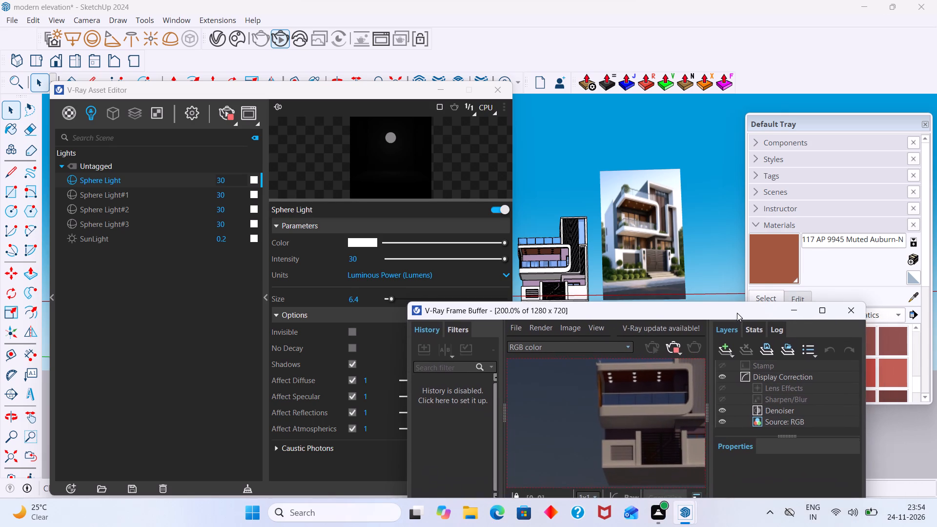
pyautogui.moveTo(737, 313); pyautogui.dragTo(794, 296)
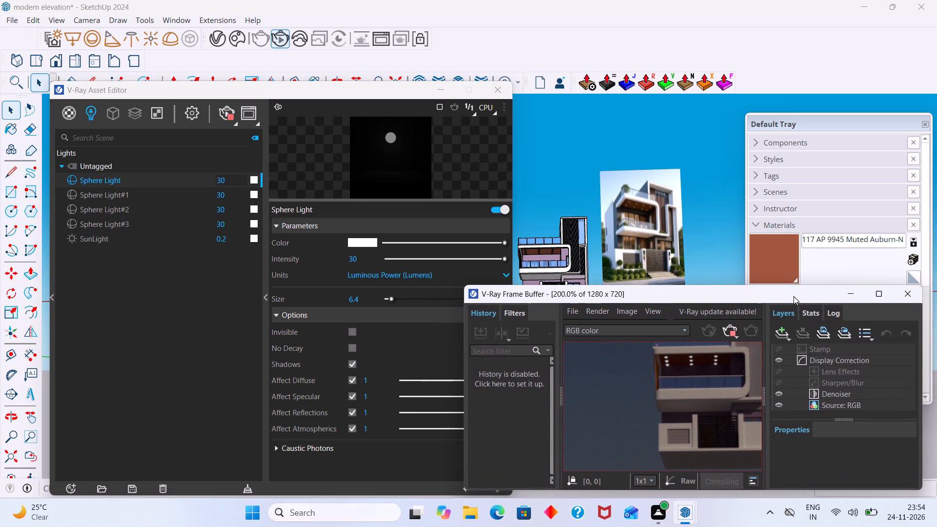
pyautogui.moveTo(794, 296); pyautogui.dragTo(791, 296)
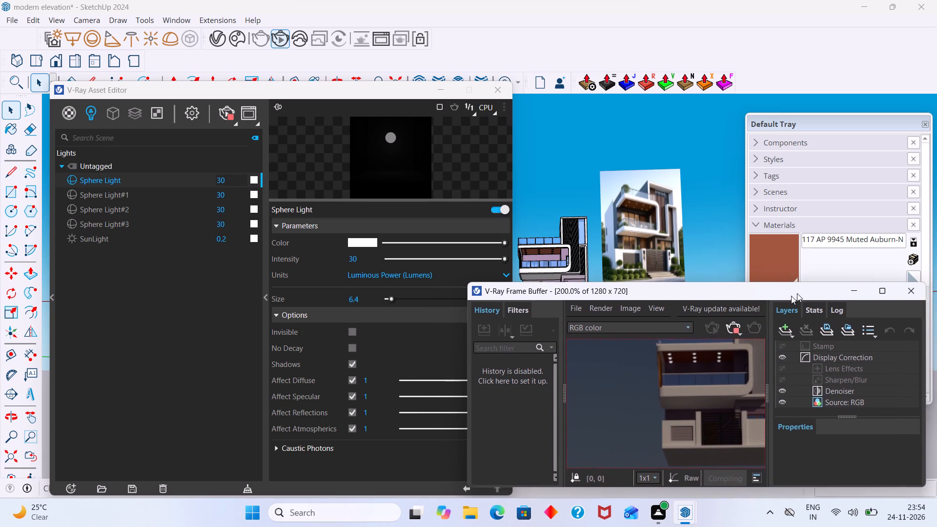
pyautogui.moveTo(791, 296); pyautogui.dragTo(767, 301)
# Compare the balcony ceiling lights up close and the overall facade in the render against the reference photo.
pyautogui.moveTo(674, 366); pyautogui.dragTo(673, 366, button='middle')
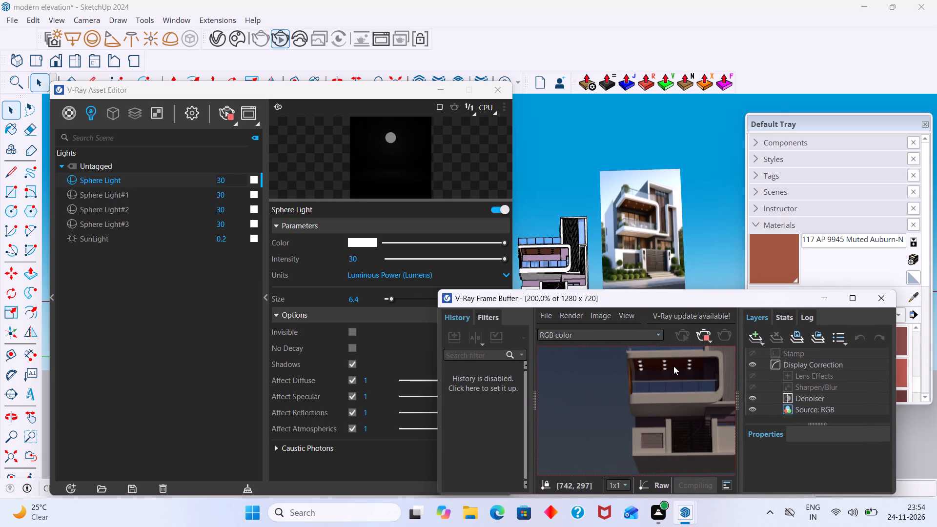
pyautogui.moveTo(673, 366); pyautogui.dragTo(666, 399, button='middle')
pyautogui.scroll(2, 666, 399)
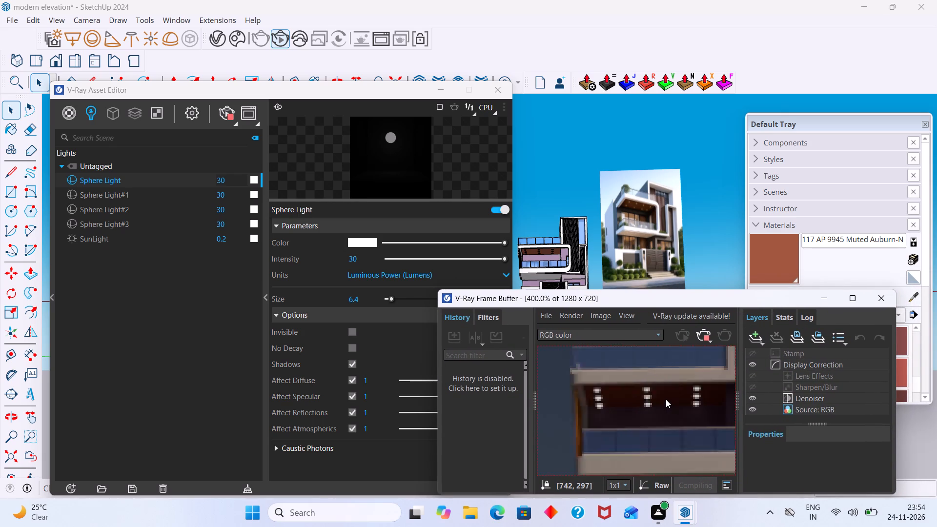
pyautogui.scroll(-2, 658, 399)
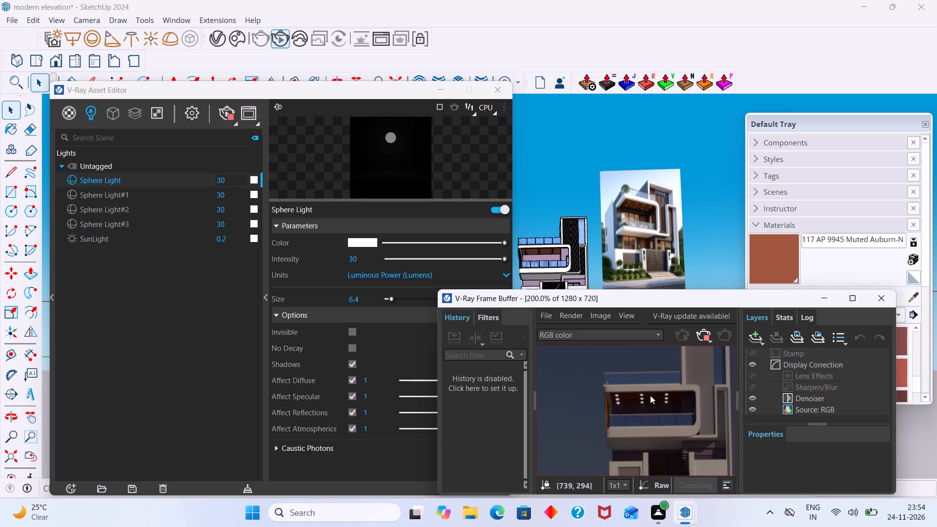
pyautogui.moveTo(652, 391); pyautogui.dragTo(657, 377, button='middle')
pyautogui.moveTo(665, 408); pyautogui.dragTo(665, 381, button='middle')
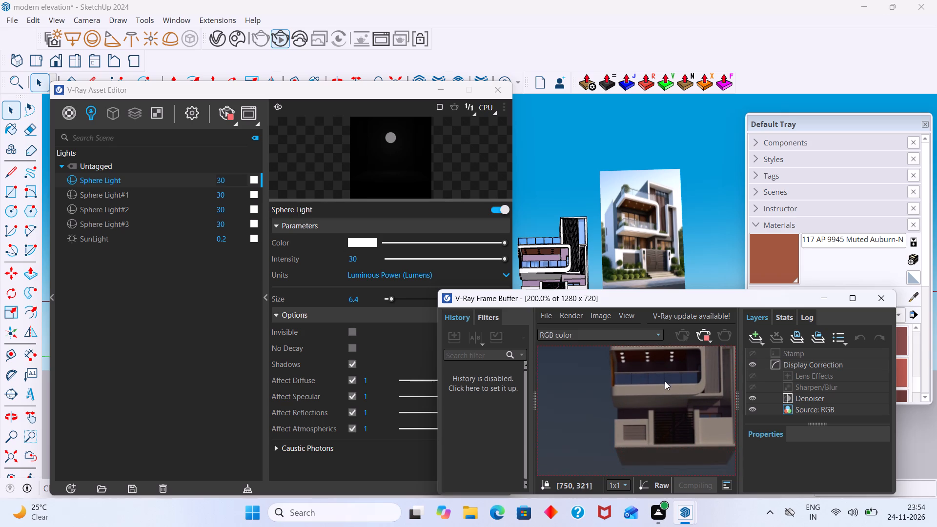
pyautogui.moveTo(665, 381); pyautogui.dragTo(631, 398, button='middle')
pyautogui.scroll(-1, 632, 396)
pyautogui.middleClick(631, 397)
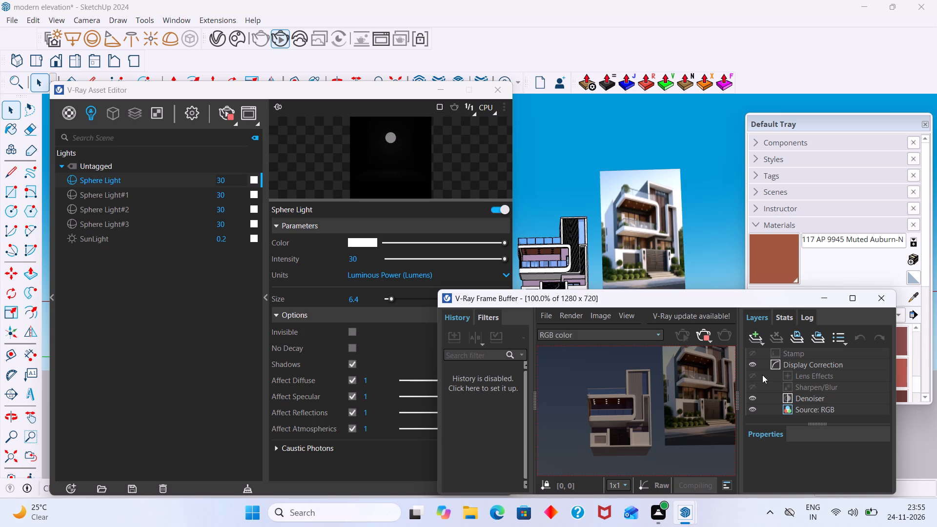
pyautogui.scroll(2, 628, 394)
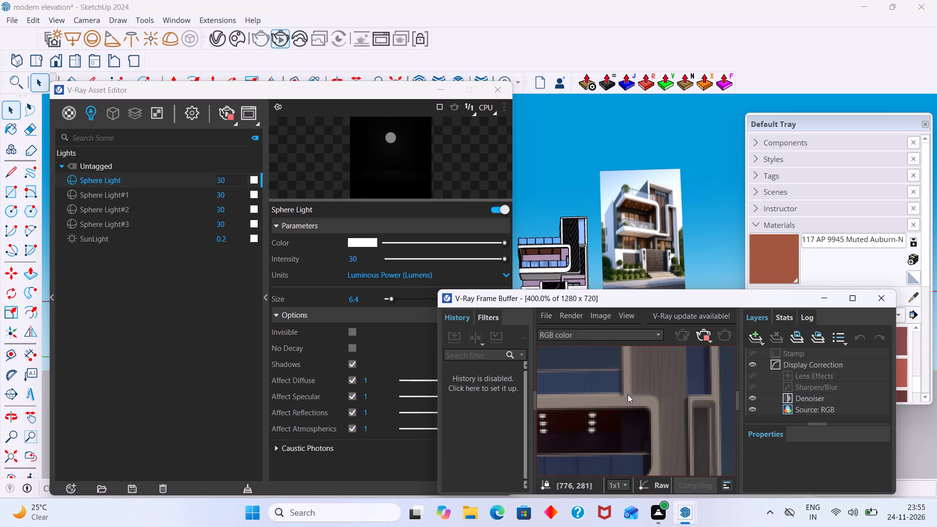
pyautogui.scroll(-2, 628, 394)
pyautogui.moveTo(627, 395); pyautogui.dragTo(655, 379, button='middle')
pyautogui.scroll(1, 625, 392)
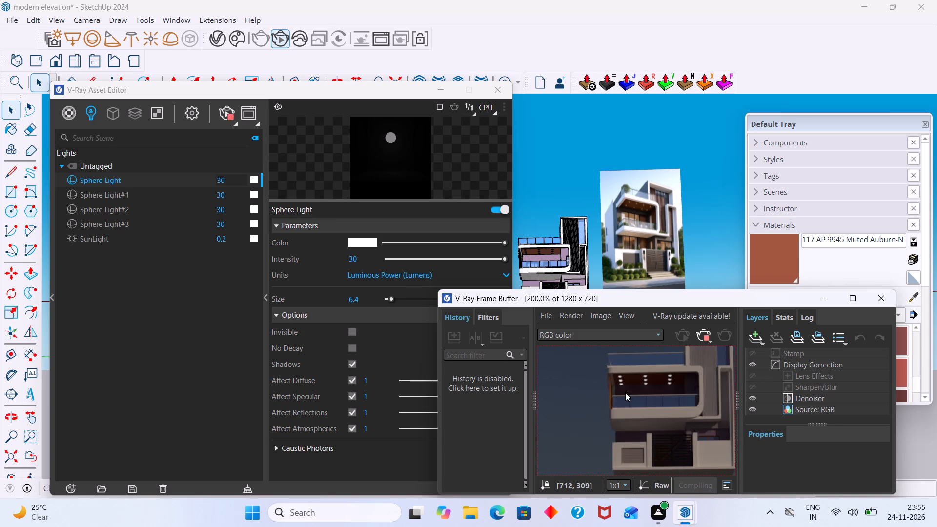
pyautogui.moveTo(633, 391); pyautogui.dragTo(626, 399, button='middle')
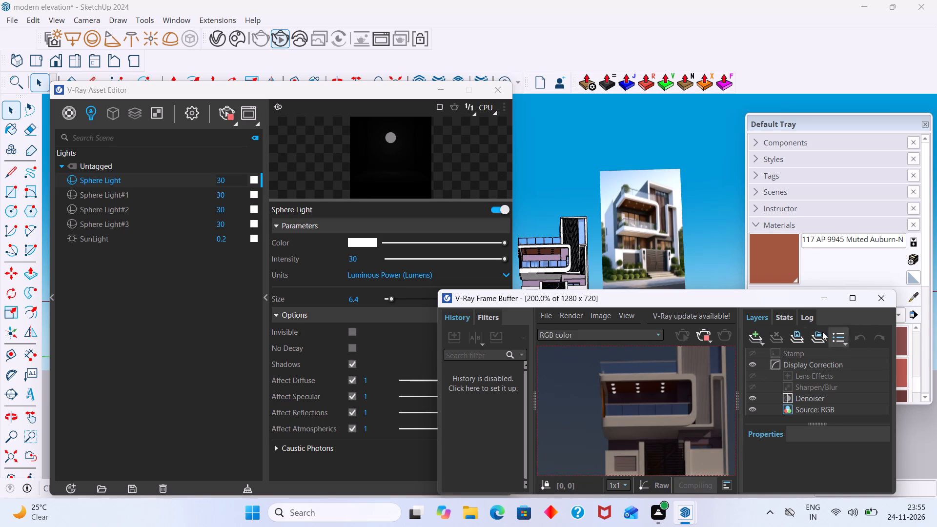
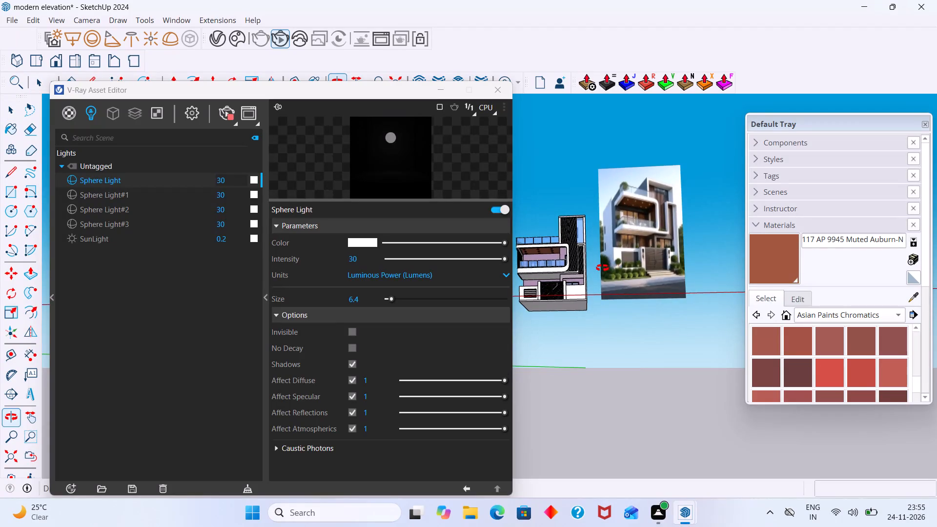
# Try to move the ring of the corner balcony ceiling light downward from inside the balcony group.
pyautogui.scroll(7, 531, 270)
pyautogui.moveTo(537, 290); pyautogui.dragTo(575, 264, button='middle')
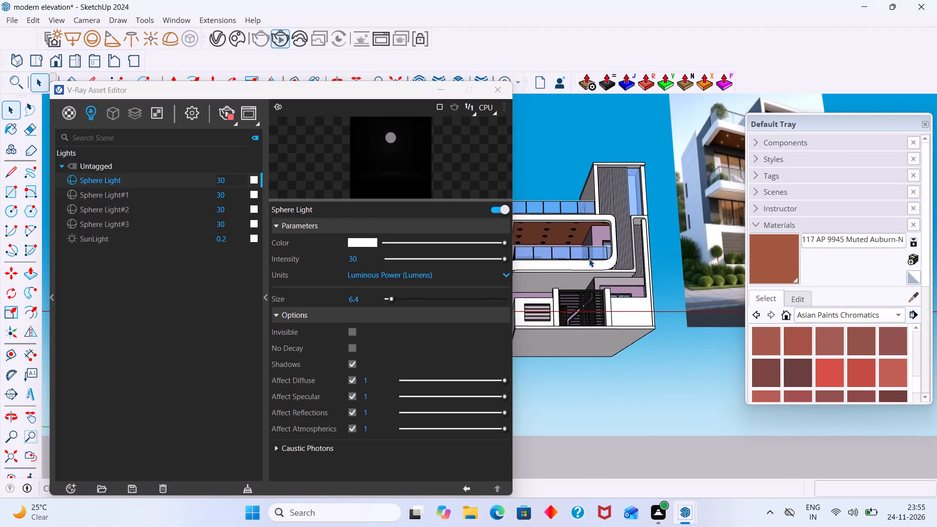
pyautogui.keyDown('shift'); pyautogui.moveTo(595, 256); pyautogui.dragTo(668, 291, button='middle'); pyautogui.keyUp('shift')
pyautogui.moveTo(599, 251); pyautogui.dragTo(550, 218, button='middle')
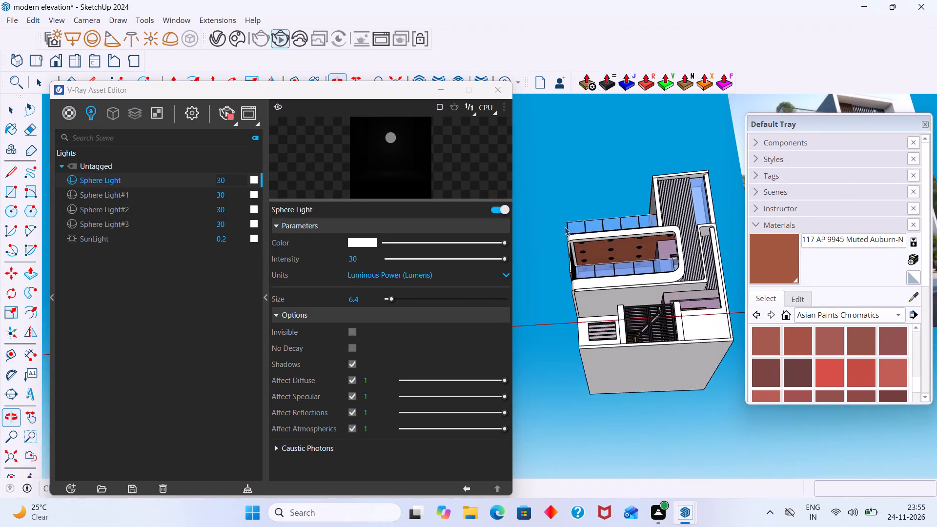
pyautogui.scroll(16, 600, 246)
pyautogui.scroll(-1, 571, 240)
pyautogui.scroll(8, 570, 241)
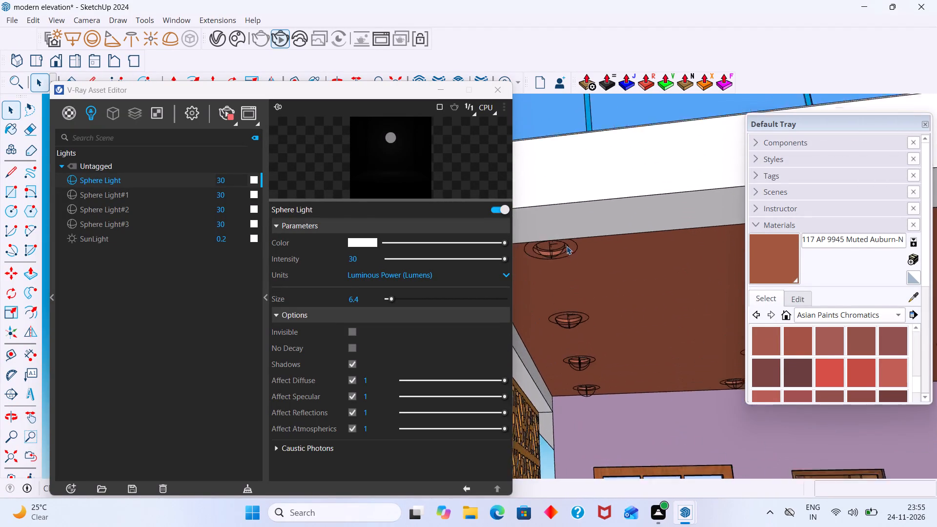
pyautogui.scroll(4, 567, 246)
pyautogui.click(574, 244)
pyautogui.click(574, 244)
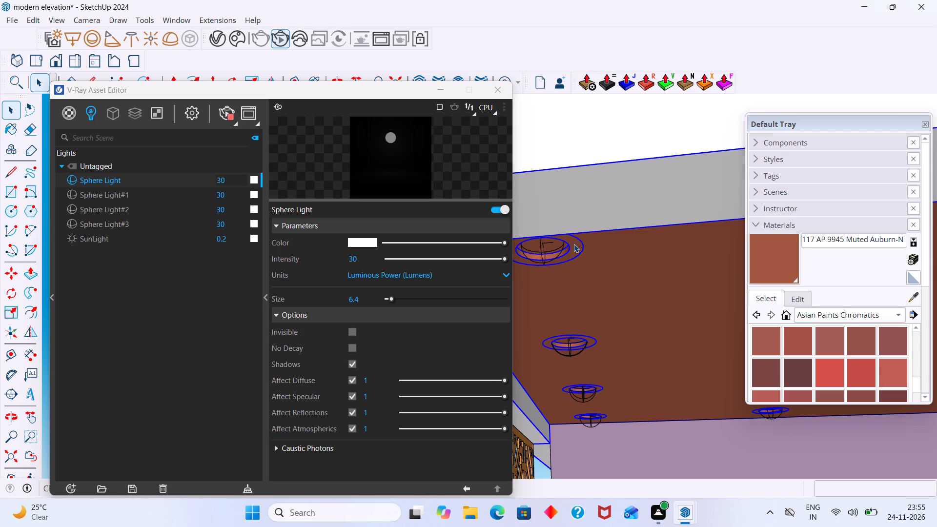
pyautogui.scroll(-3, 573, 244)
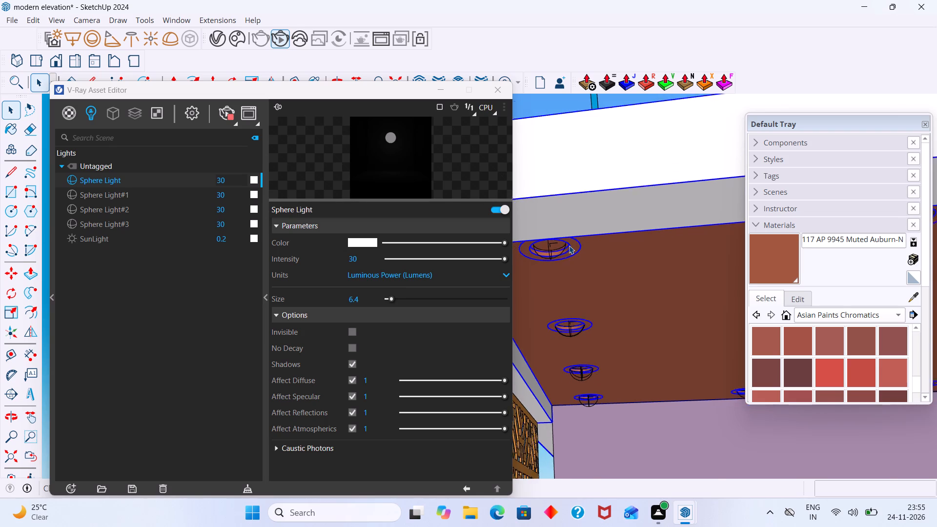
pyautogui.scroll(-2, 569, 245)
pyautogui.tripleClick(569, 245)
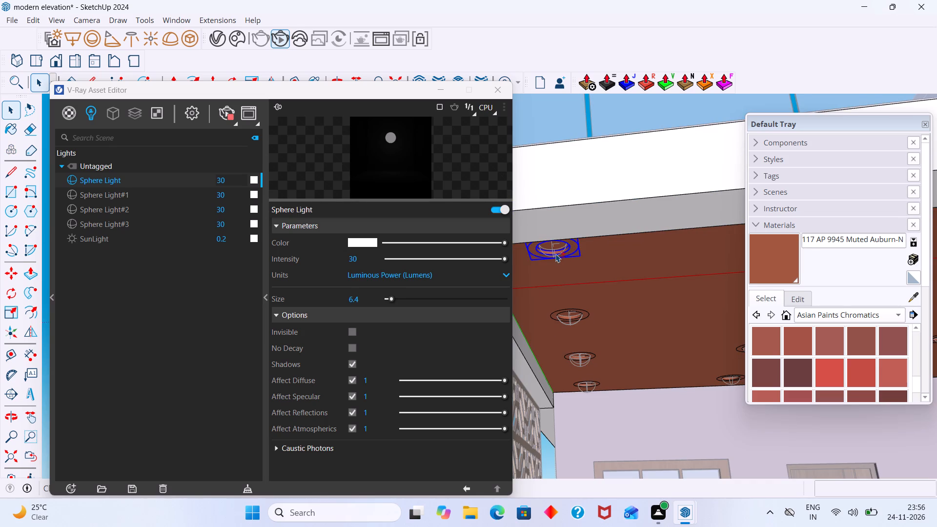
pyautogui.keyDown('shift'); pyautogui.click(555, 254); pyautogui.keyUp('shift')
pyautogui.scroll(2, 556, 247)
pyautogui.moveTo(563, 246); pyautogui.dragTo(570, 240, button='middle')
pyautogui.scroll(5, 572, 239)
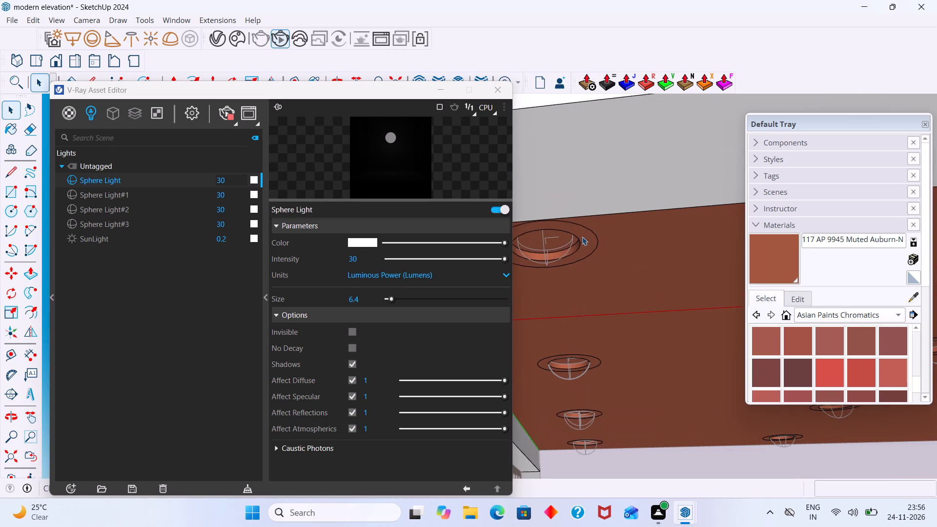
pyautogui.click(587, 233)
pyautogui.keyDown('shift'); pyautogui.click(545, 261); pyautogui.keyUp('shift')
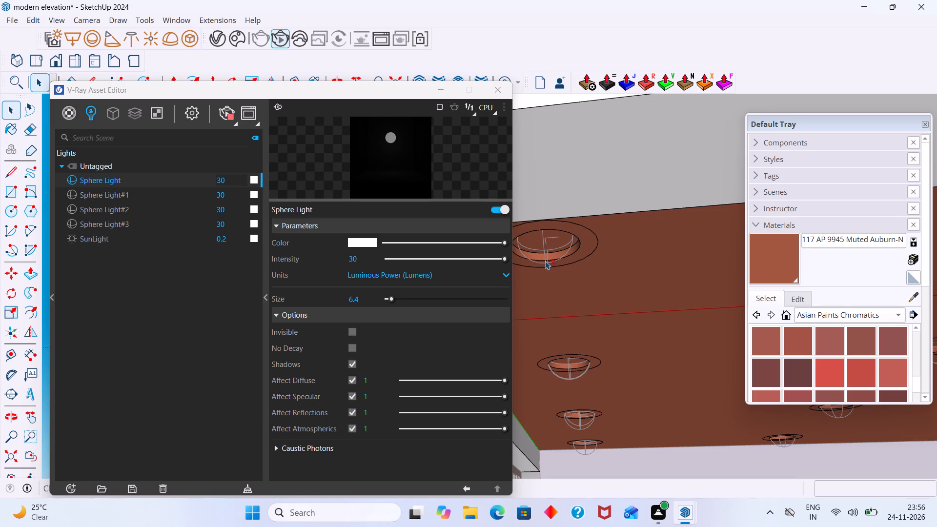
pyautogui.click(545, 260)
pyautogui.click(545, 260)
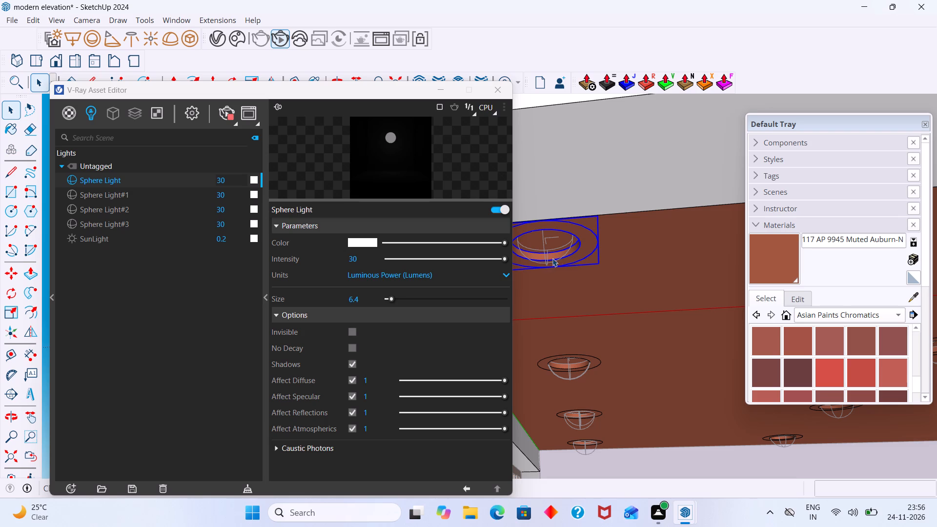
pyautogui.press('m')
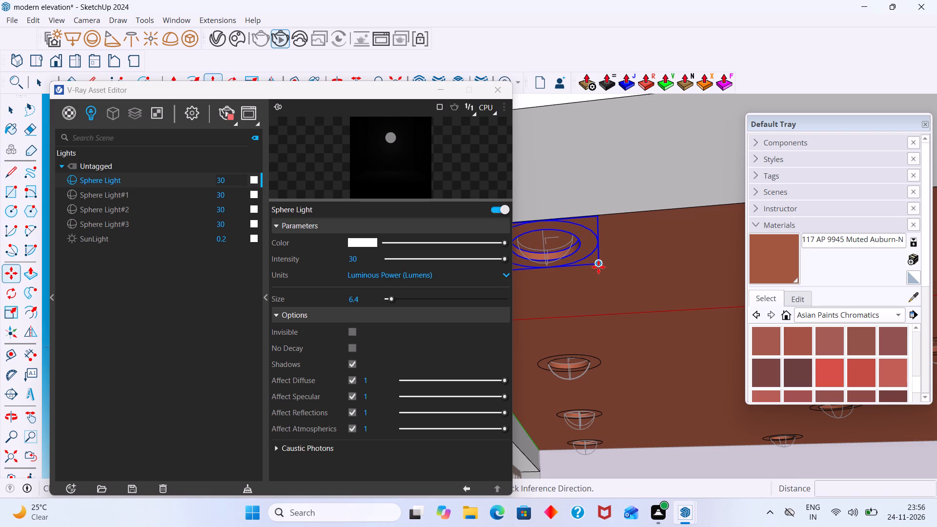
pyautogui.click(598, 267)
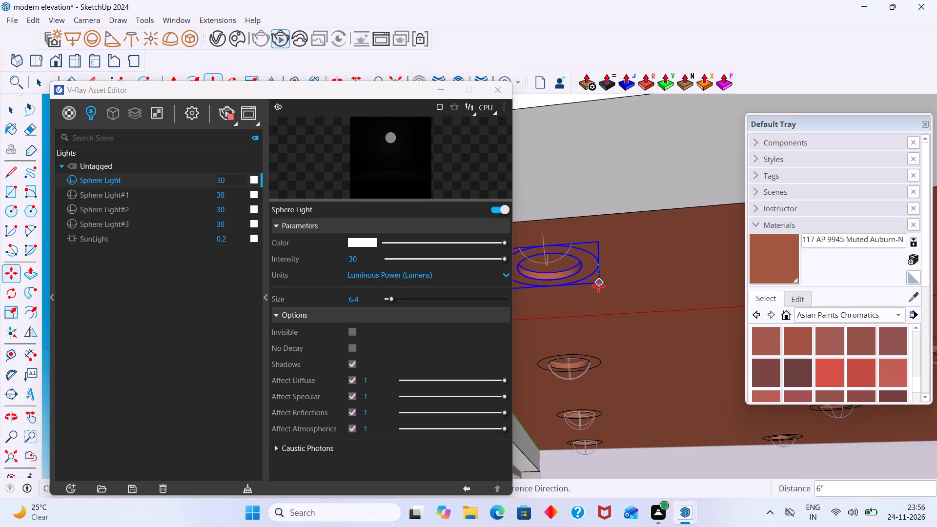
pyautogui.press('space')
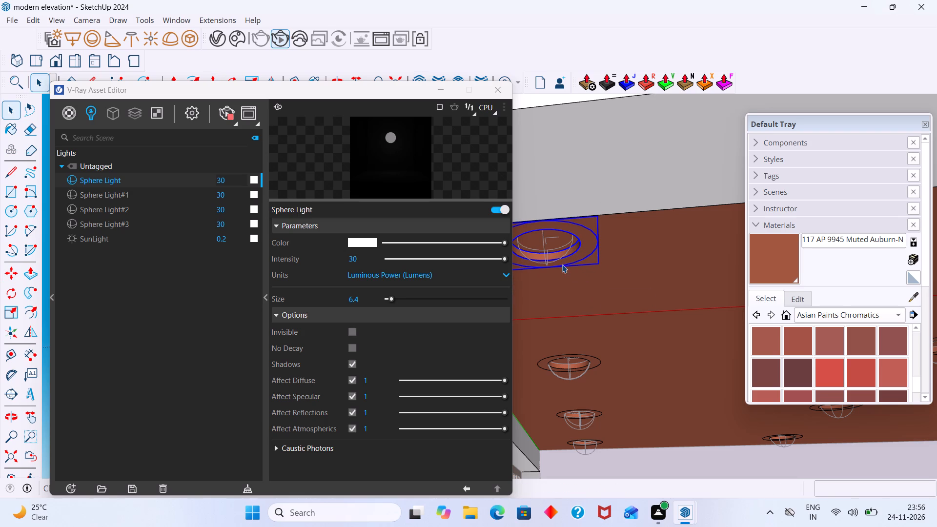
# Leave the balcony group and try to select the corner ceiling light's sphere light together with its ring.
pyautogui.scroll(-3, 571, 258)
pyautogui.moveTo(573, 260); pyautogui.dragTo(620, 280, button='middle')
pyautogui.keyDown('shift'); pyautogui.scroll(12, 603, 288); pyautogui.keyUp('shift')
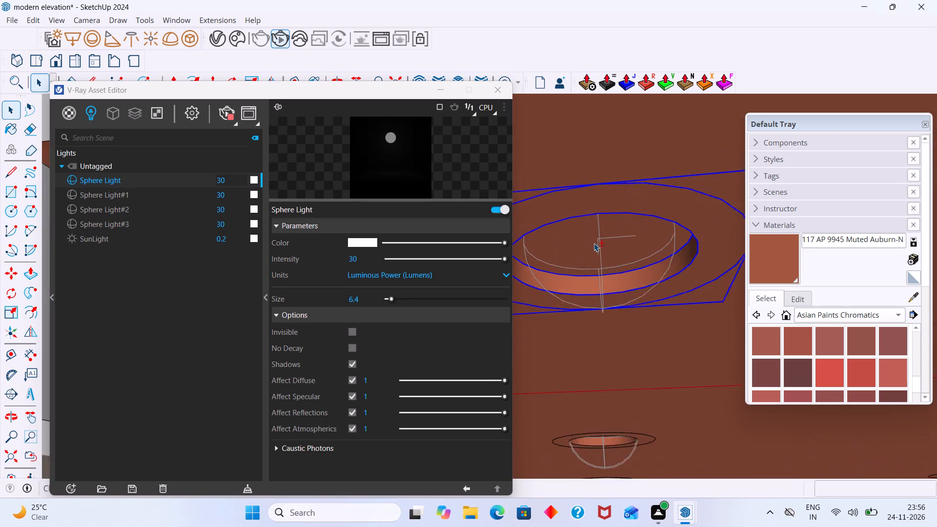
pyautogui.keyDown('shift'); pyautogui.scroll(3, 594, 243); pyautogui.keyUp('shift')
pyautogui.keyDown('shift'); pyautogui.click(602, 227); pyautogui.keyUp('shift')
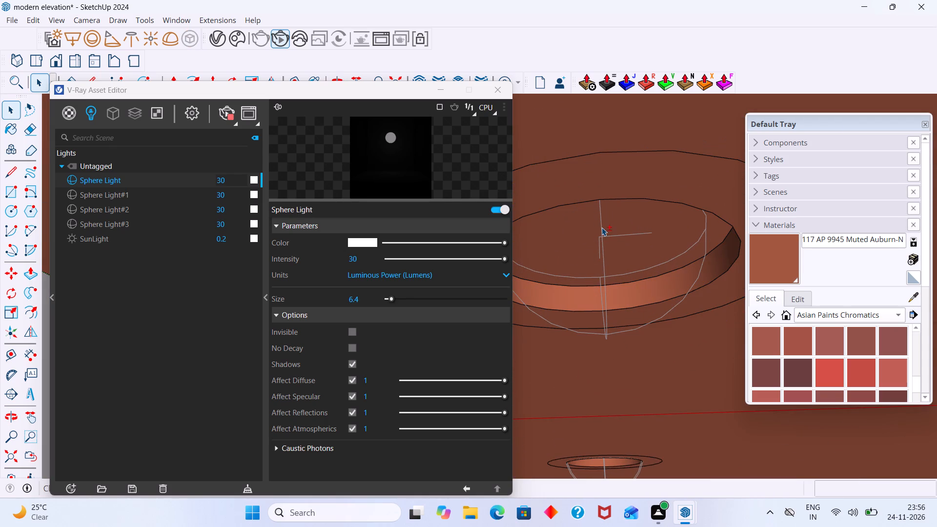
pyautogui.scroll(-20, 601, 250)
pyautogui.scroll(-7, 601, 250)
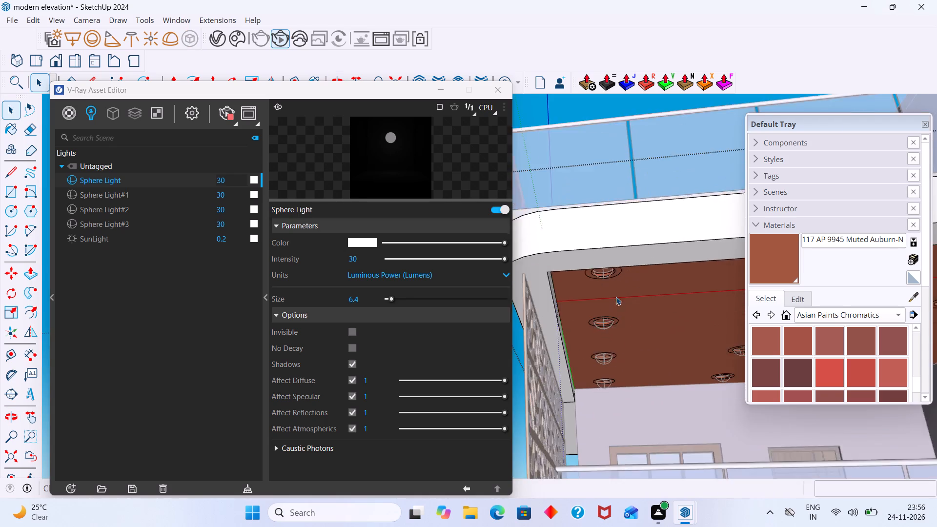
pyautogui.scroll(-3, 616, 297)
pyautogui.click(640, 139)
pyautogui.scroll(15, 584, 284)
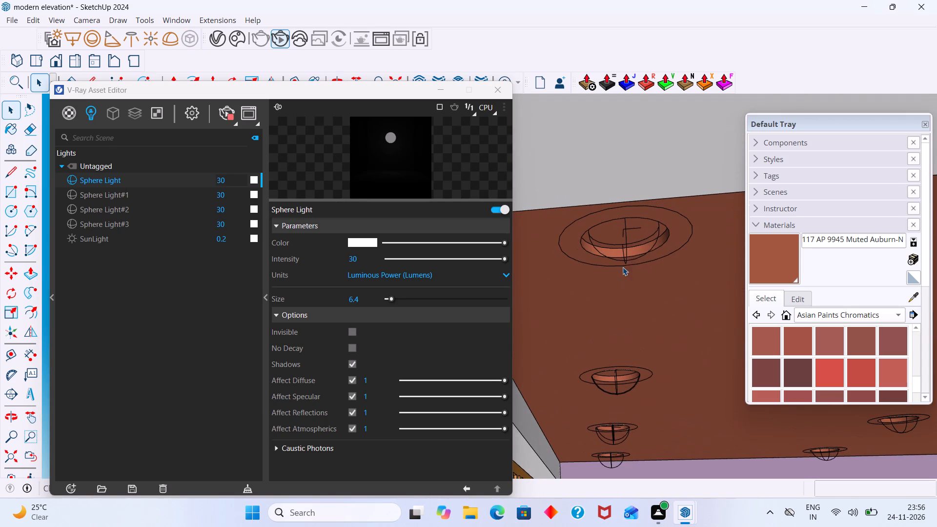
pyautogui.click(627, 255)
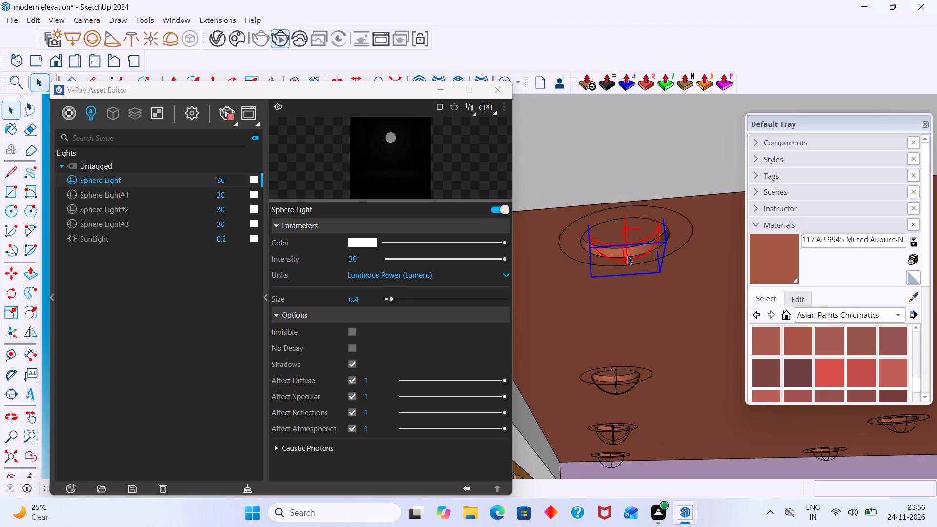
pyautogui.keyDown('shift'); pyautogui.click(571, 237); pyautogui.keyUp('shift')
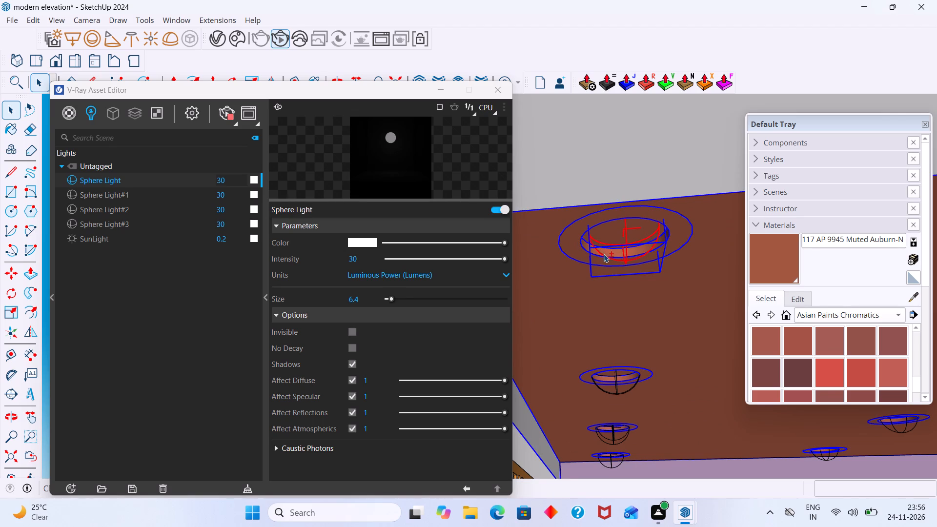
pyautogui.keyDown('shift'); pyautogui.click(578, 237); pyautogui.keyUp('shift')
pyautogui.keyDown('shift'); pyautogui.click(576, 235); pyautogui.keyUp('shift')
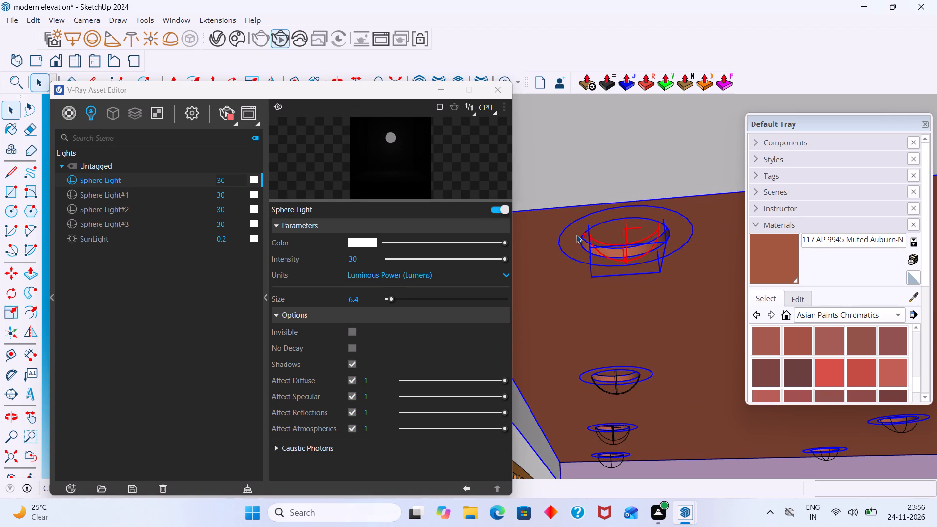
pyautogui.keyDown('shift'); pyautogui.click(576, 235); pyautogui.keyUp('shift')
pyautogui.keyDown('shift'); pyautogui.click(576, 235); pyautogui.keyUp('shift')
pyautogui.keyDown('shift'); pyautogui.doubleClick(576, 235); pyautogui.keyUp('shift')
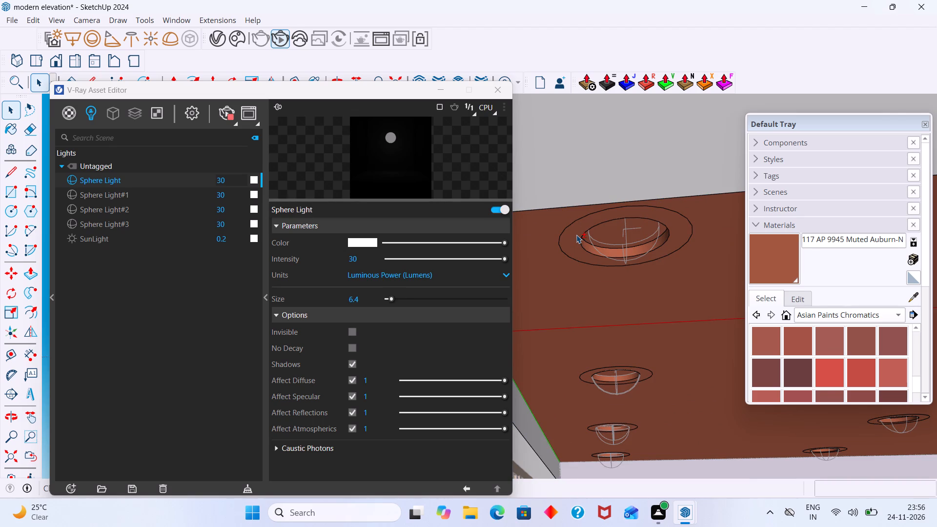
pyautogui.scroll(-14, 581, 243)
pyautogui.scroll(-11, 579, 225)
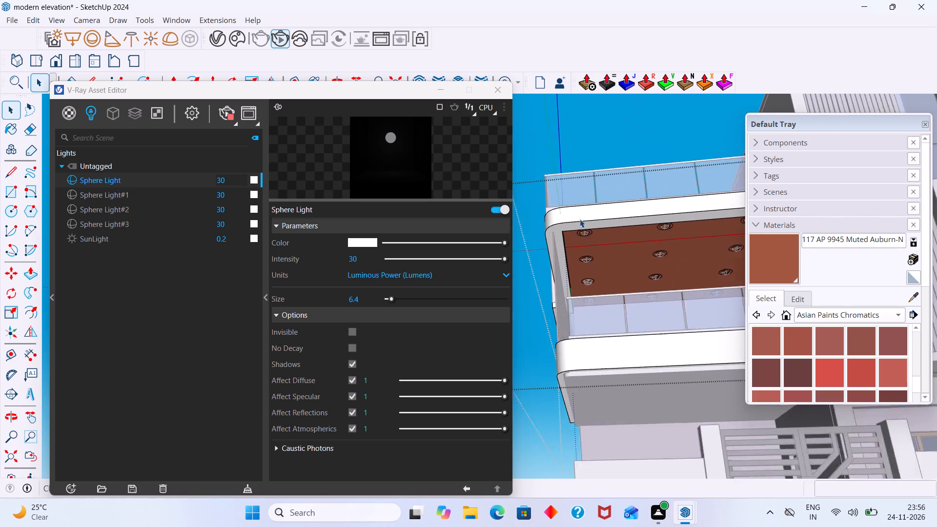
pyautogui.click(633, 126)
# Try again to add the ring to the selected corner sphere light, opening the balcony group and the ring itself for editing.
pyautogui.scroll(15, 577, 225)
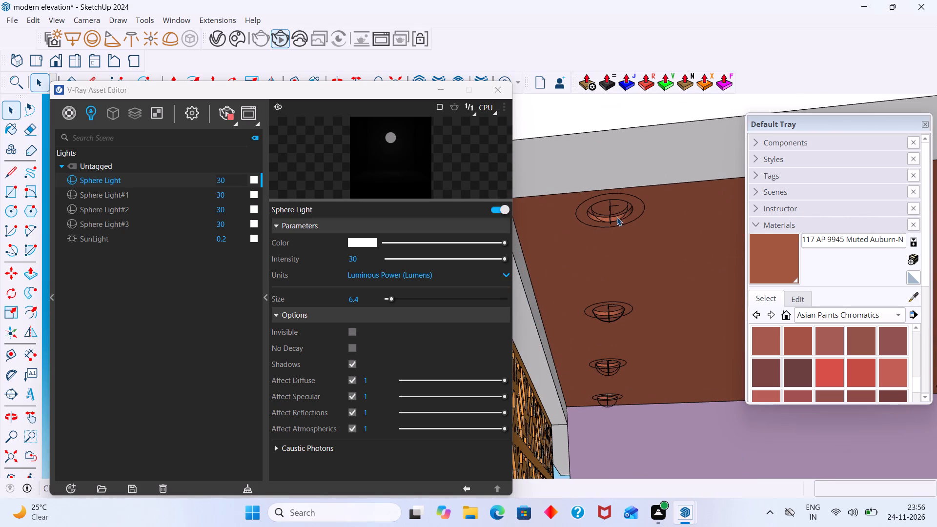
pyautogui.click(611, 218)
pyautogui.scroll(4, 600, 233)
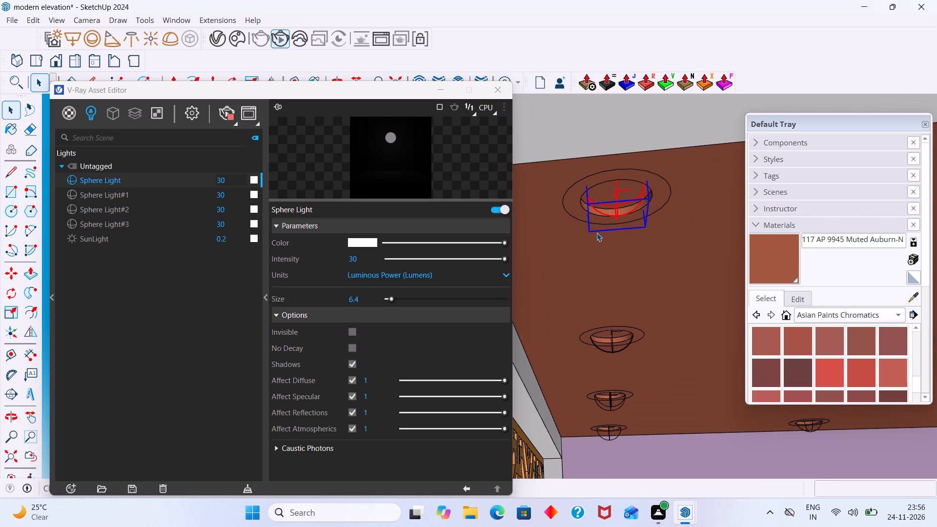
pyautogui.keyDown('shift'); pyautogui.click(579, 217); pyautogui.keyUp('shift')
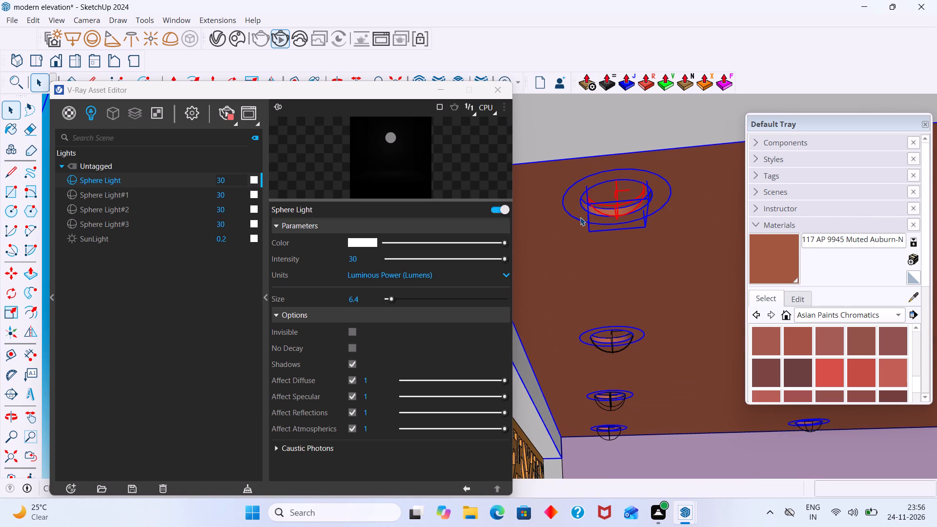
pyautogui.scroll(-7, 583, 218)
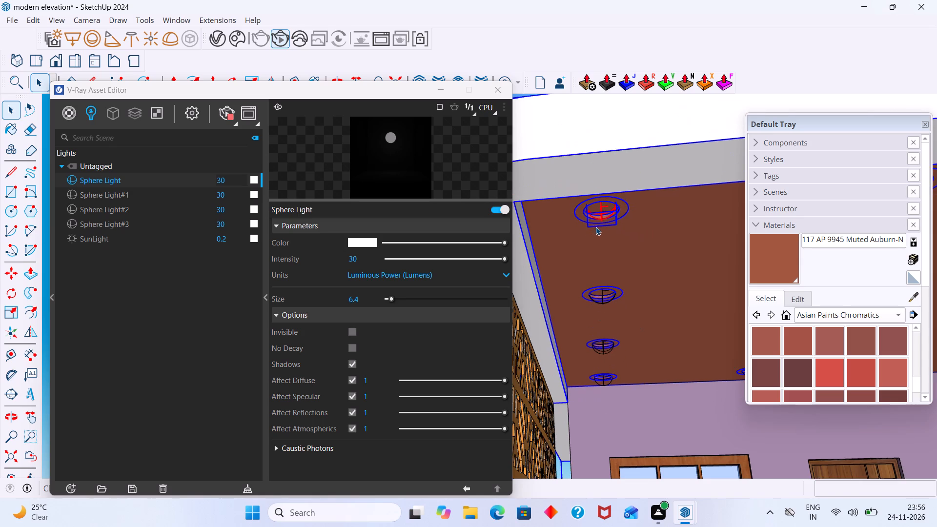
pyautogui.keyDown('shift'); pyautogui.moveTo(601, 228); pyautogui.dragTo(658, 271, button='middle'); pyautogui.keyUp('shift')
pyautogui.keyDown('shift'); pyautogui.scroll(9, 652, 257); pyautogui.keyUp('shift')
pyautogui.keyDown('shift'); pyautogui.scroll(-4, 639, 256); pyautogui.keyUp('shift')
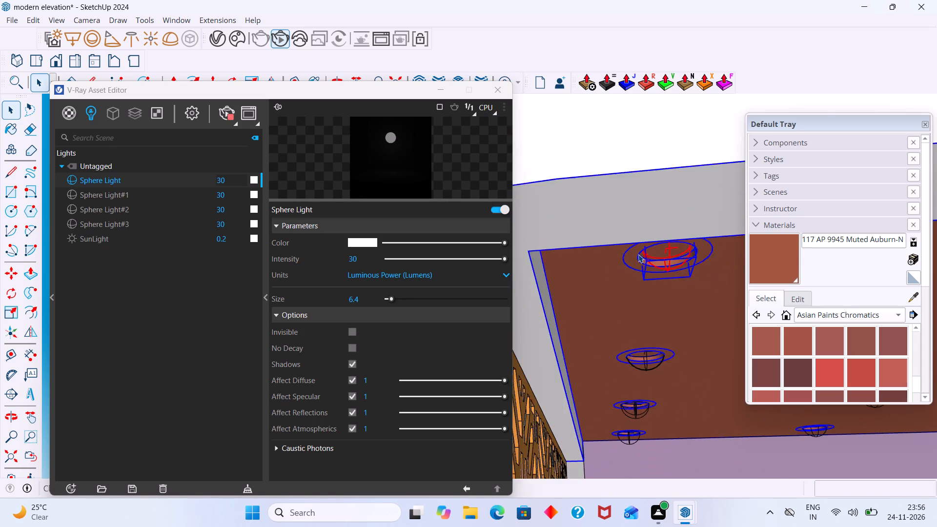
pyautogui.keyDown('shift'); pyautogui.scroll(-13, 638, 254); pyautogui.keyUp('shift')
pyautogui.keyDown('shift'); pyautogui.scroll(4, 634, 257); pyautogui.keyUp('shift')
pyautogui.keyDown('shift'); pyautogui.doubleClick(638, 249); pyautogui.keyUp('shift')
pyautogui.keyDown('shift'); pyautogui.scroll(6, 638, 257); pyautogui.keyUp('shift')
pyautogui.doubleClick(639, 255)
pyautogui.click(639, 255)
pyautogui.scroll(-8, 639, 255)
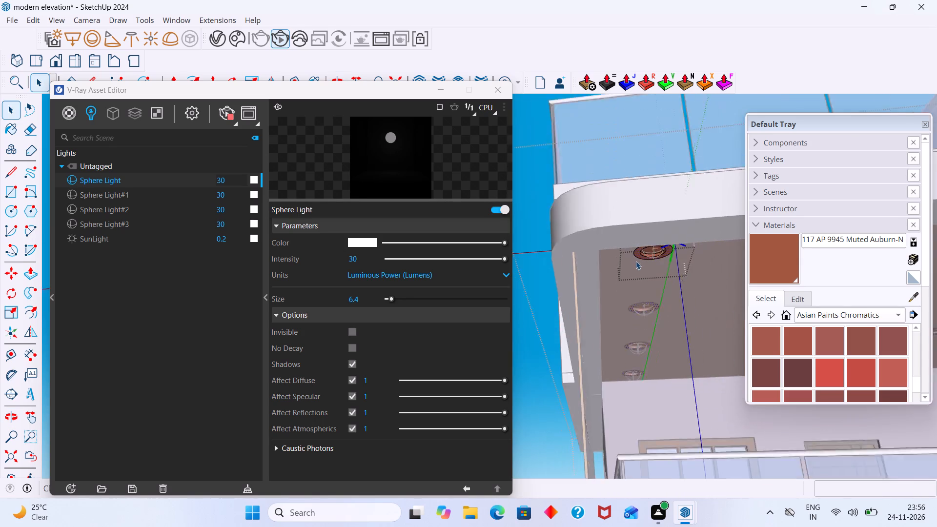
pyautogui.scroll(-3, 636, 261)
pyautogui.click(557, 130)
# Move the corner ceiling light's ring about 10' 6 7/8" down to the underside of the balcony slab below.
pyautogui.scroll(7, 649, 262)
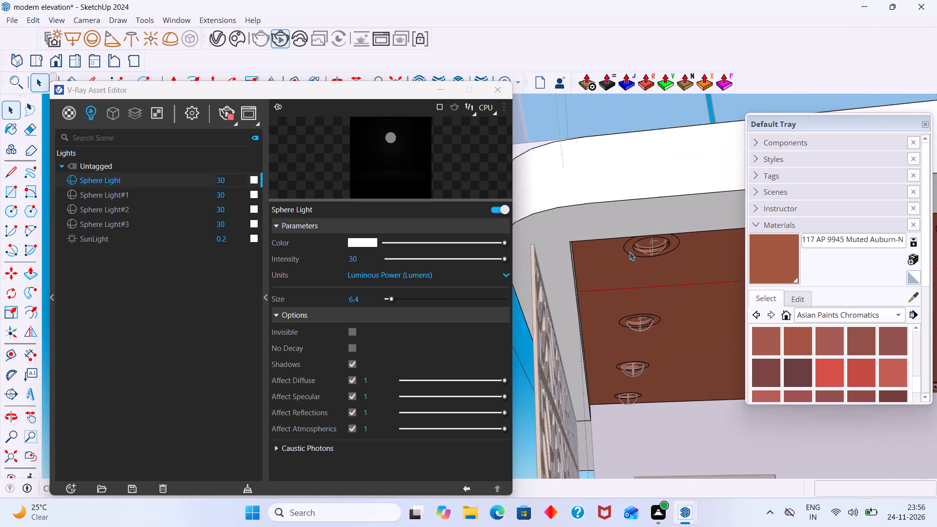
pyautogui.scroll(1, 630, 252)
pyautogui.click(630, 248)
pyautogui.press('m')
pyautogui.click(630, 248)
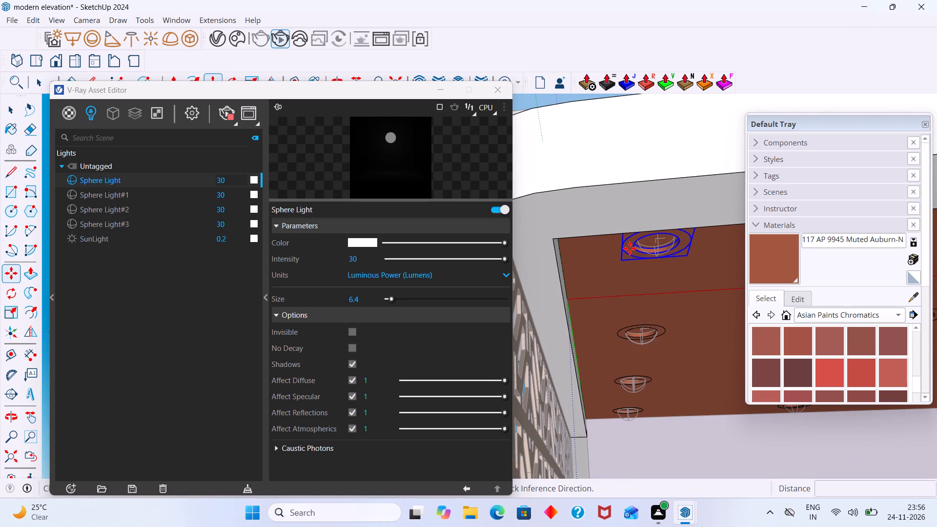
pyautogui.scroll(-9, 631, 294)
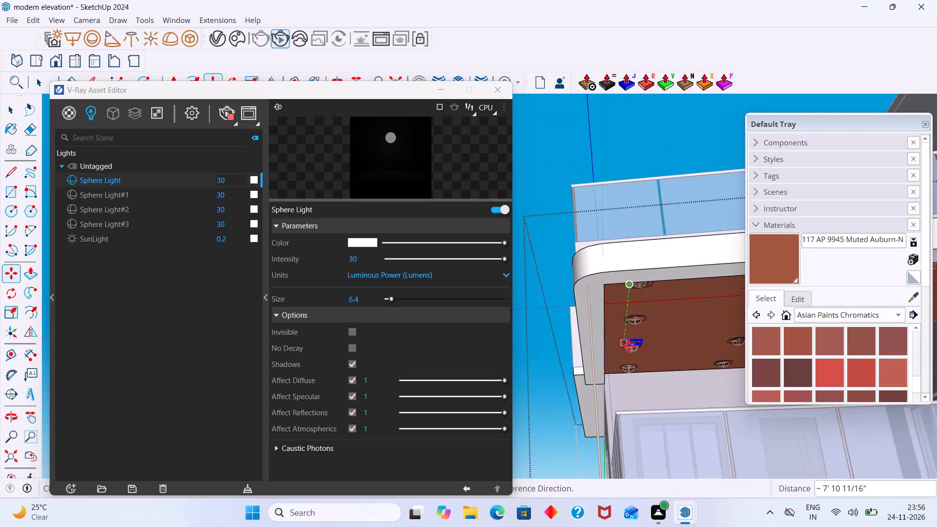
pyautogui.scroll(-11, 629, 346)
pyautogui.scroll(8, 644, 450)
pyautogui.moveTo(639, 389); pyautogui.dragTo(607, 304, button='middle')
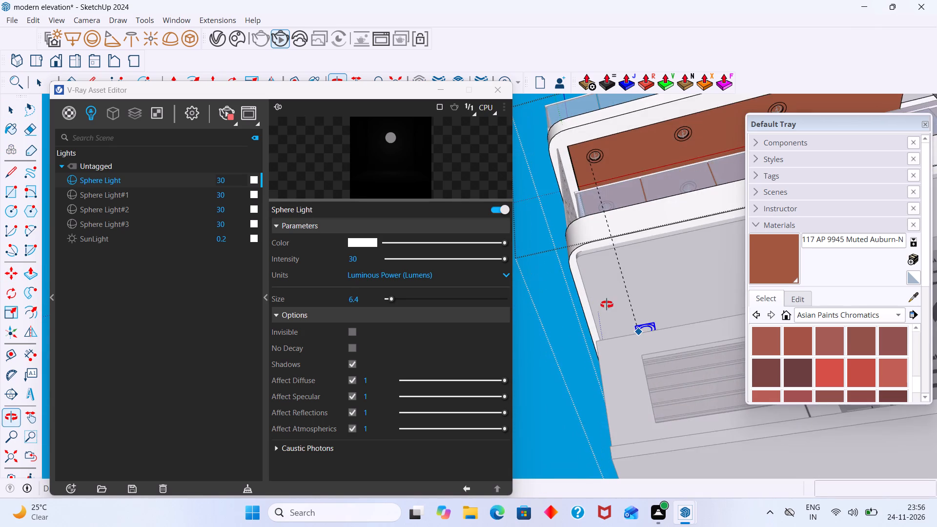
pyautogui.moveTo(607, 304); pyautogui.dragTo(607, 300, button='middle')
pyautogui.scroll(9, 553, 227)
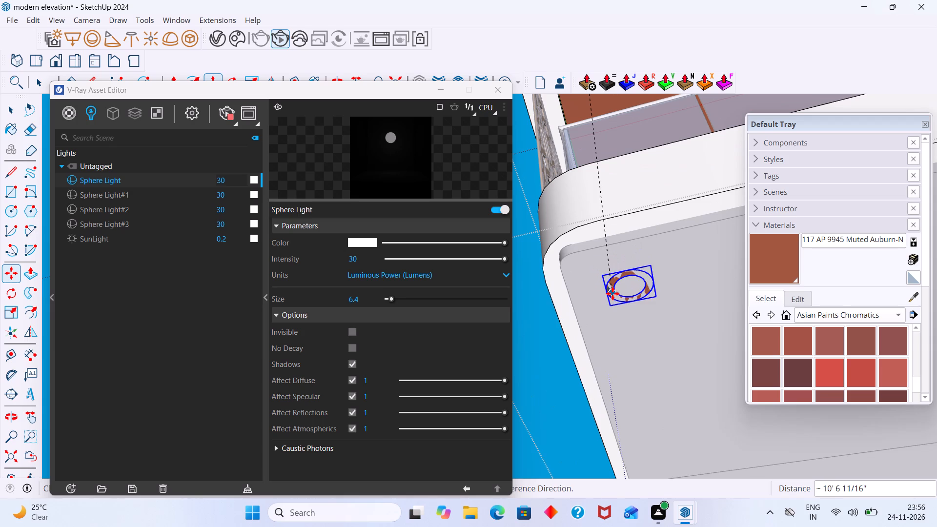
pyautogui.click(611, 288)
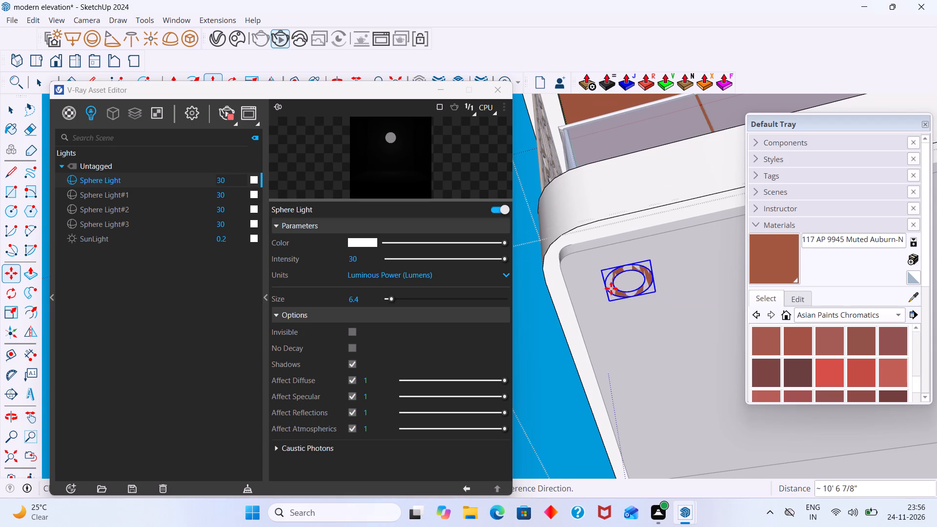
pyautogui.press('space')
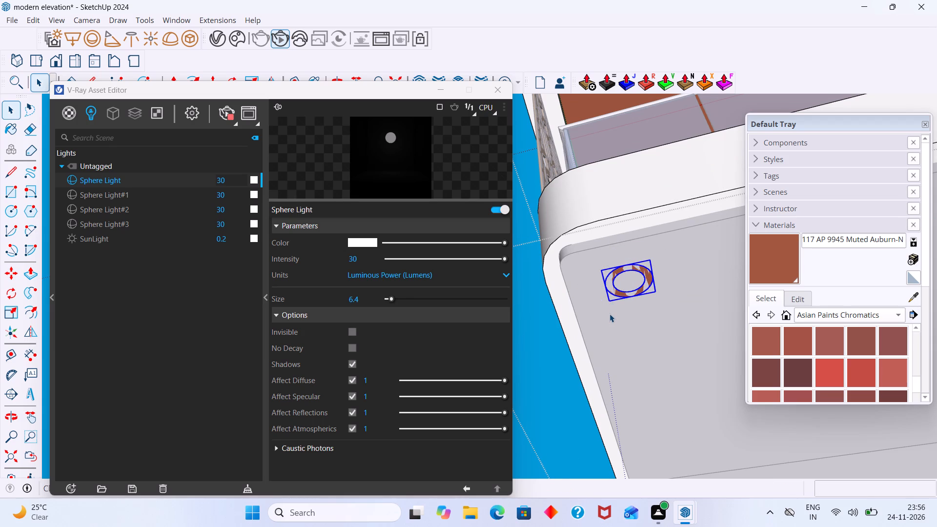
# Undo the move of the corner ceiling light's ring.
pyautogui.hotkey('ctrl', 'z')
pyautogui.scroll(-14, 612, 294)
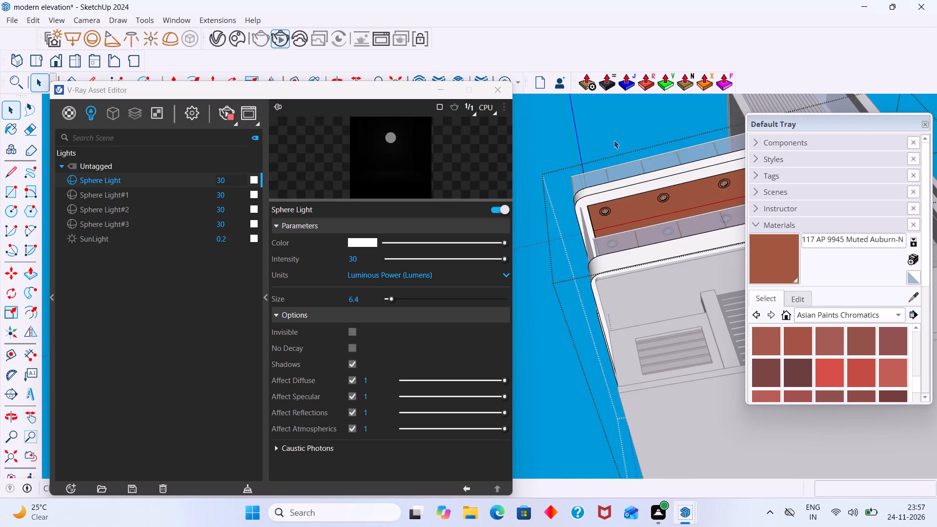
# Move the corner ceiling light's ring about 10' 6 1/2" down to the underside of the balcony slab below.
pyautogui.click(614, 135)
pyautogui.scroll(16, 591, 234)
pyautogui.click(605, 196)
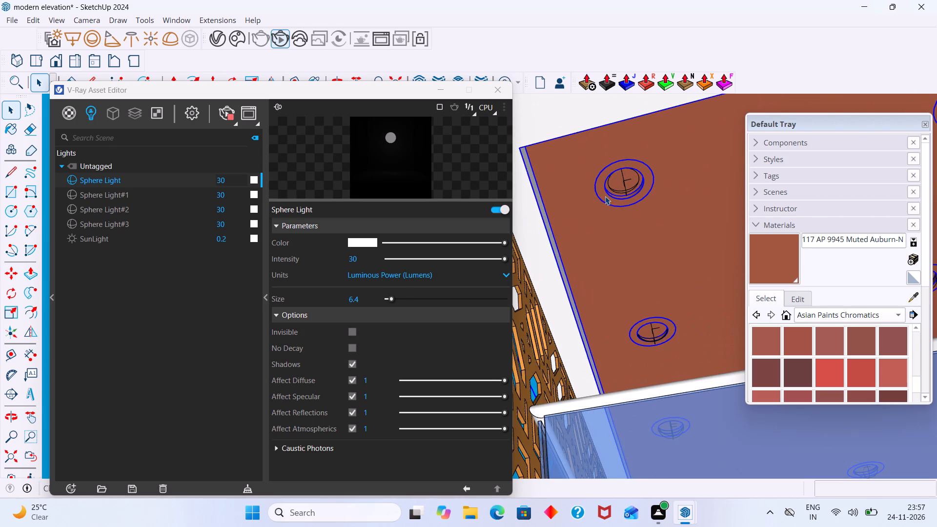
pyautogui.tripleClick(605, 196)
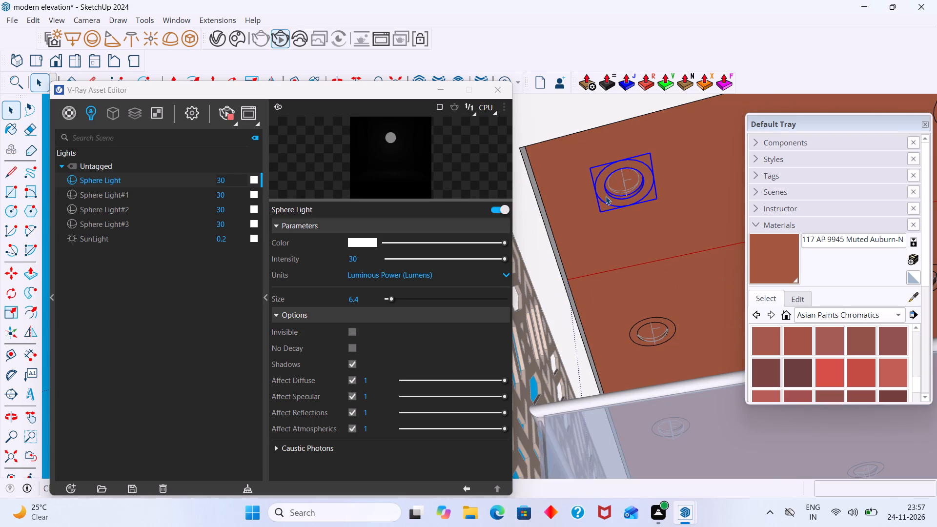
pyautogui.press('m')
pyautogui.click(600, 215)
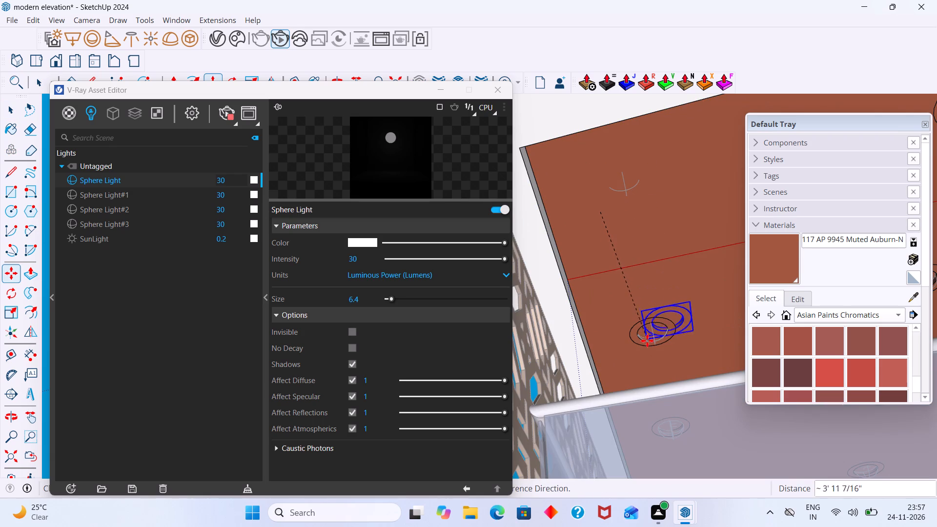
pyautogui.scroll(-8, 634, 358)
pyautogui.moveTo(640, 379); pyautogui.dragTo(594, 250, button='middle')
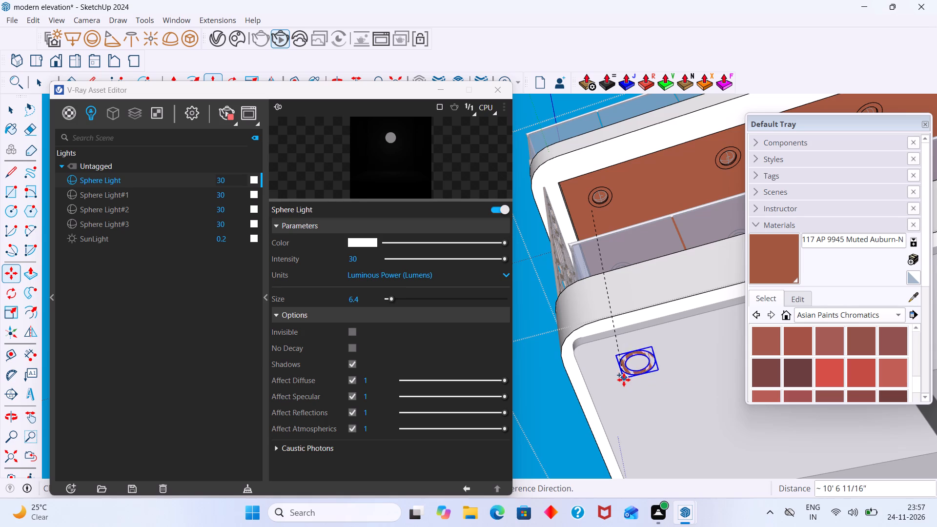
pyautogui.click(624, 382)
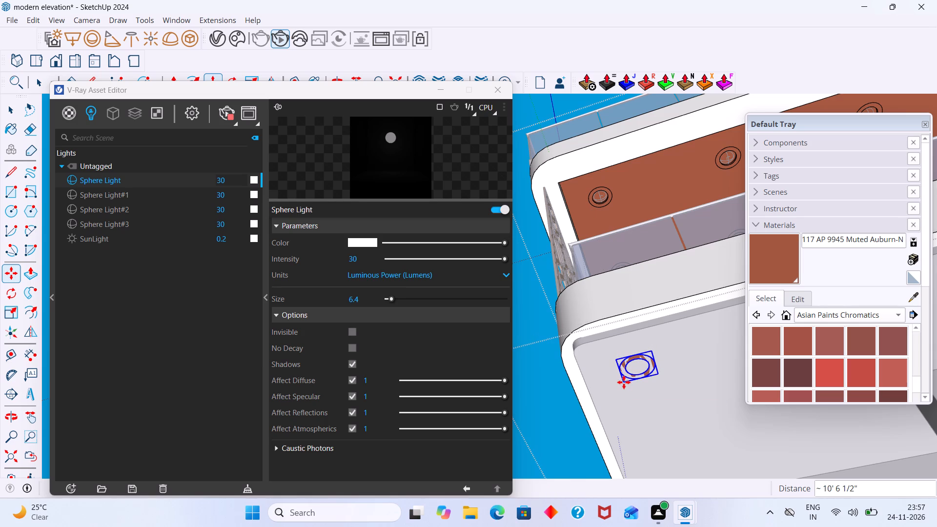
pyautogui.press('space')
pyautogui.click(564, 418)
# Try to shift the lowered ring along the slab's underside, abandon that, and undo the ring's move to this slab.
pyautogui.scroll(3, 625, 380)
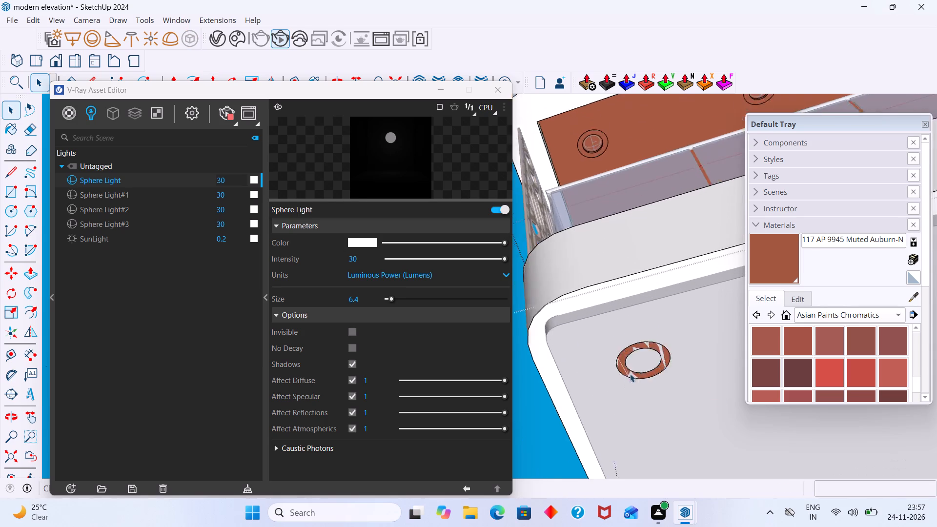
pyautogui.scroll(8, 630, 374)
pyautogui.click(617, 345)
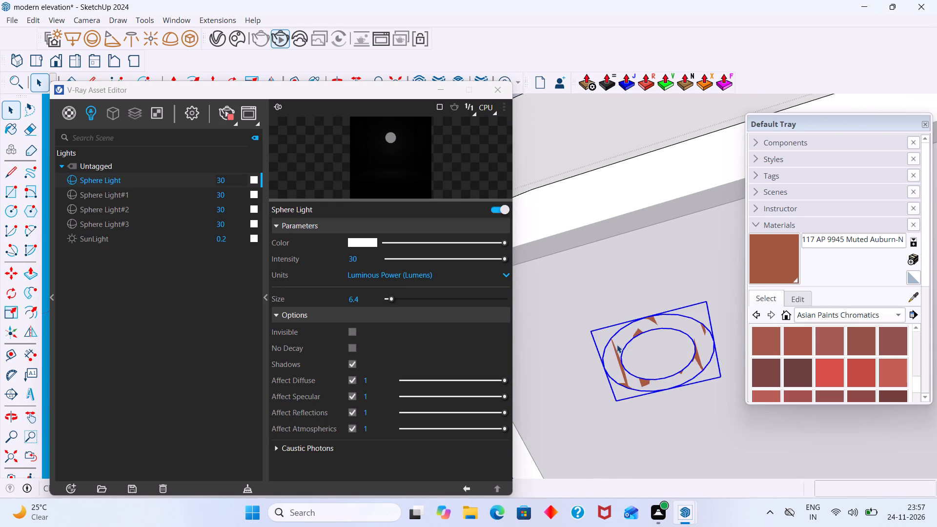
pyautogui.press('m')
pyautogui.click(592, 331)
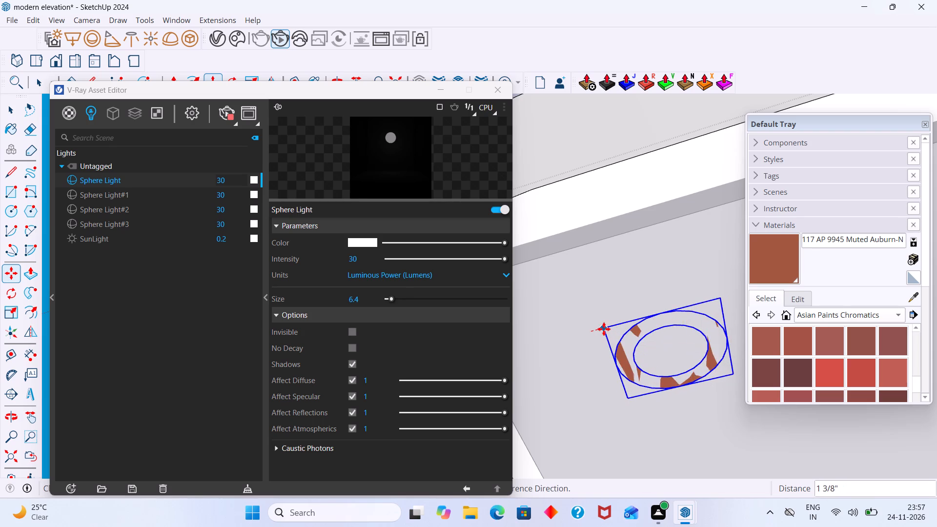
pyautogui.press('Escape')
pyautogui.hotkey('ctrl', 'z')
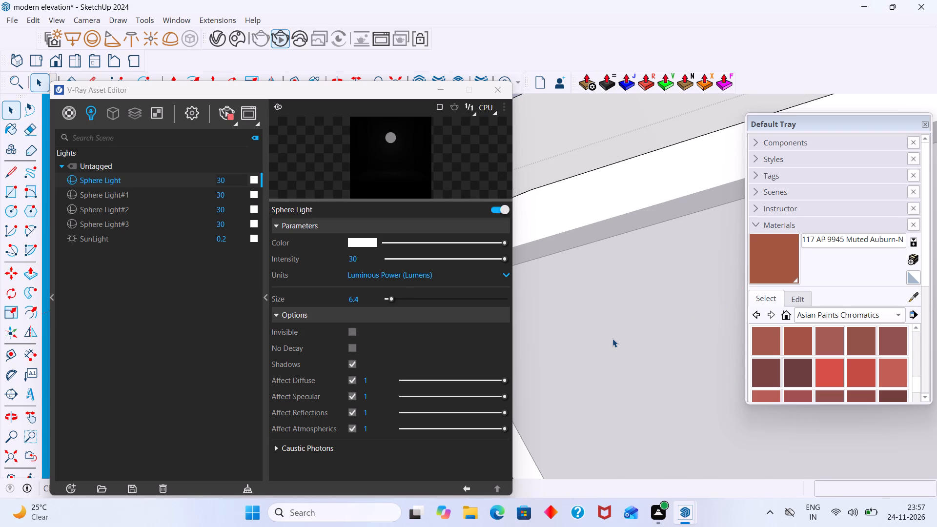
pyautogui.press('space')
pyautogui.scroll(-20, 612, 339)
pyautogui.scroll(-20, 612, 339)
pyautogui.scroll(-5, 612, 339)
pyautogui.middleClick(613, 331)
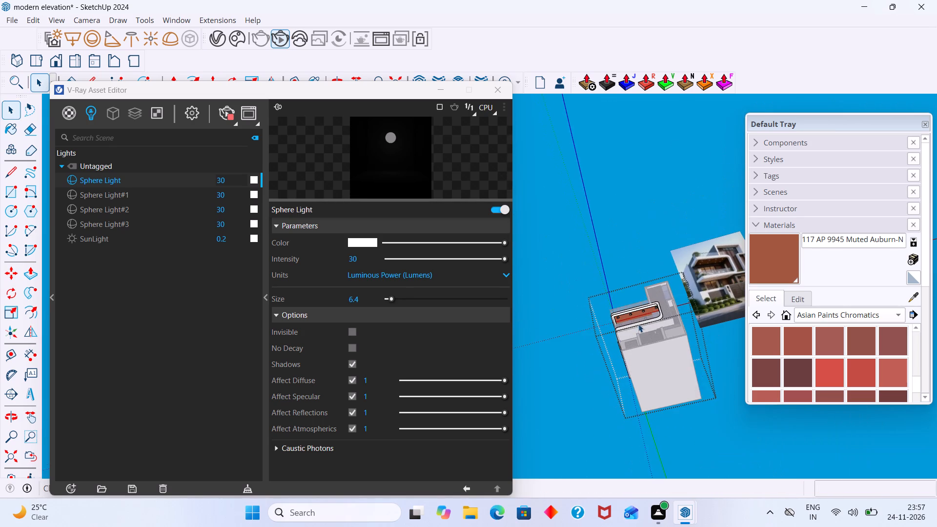
# Leave the balcony group and close the V-Ray Asset Editor.
pyautogui.click(658, 194)
pyautogui.scroll(2, 644, 304)
pyautogui.moveTo(641, 308); pyautogui.dragTo(644, 324, button='middle')
pyautogui.scroll(-1, 641, 319)
pyautogui.scroll(8, 626, 343)
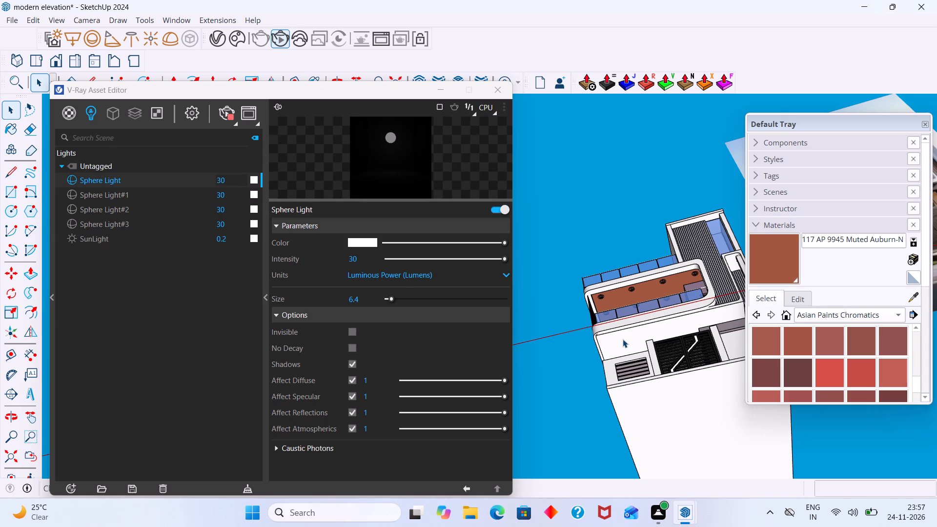
pyautogui.moveTo(666, 350); pyautogui.dragTo(656, 451, button='middle')
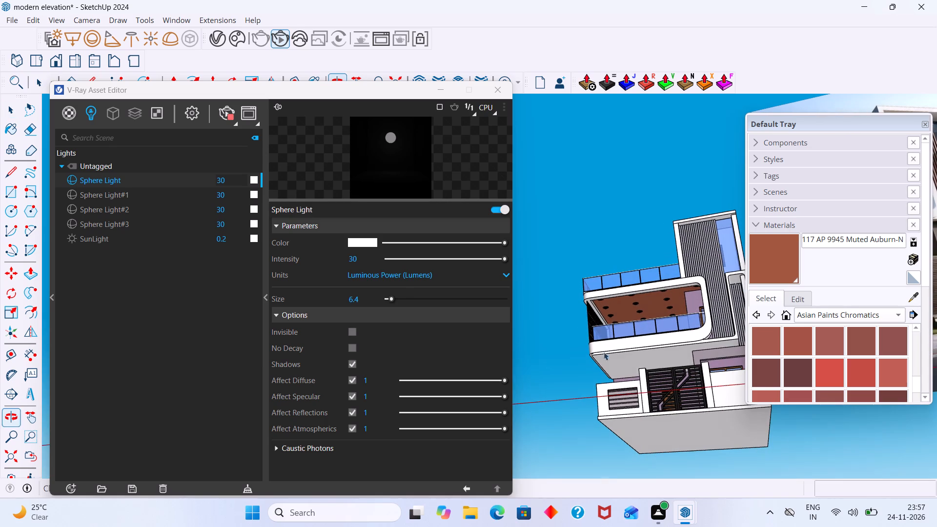
pyautogui.click(501, 89)
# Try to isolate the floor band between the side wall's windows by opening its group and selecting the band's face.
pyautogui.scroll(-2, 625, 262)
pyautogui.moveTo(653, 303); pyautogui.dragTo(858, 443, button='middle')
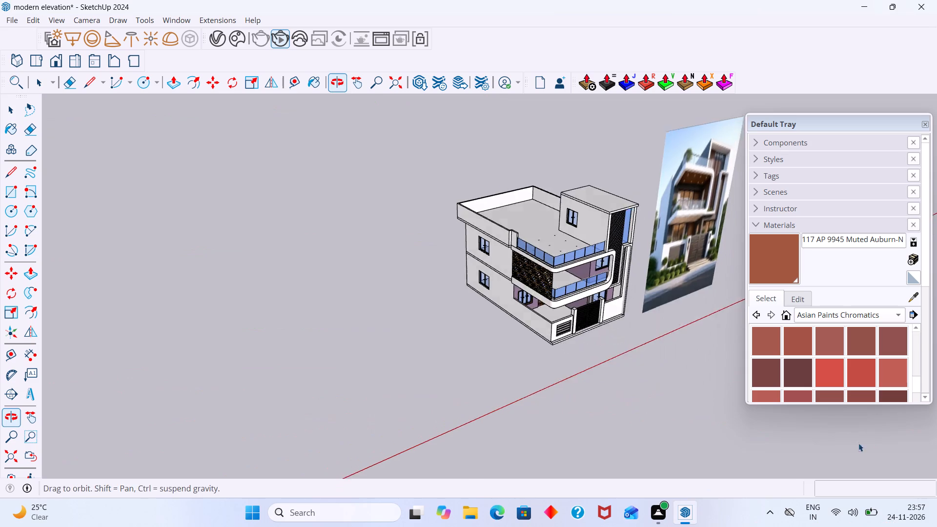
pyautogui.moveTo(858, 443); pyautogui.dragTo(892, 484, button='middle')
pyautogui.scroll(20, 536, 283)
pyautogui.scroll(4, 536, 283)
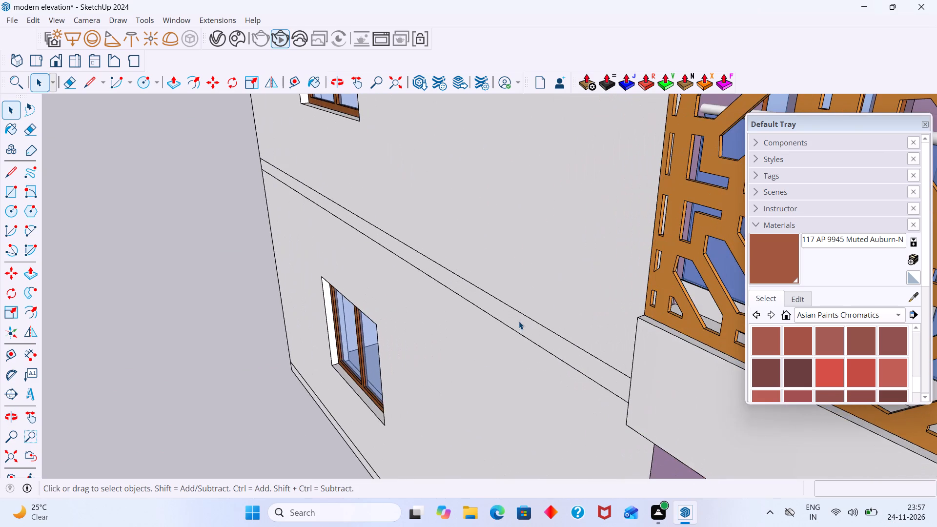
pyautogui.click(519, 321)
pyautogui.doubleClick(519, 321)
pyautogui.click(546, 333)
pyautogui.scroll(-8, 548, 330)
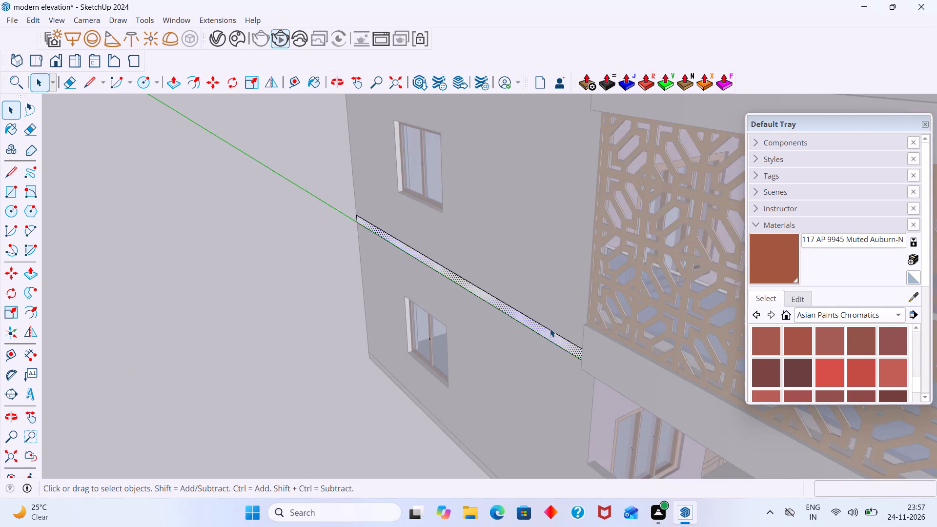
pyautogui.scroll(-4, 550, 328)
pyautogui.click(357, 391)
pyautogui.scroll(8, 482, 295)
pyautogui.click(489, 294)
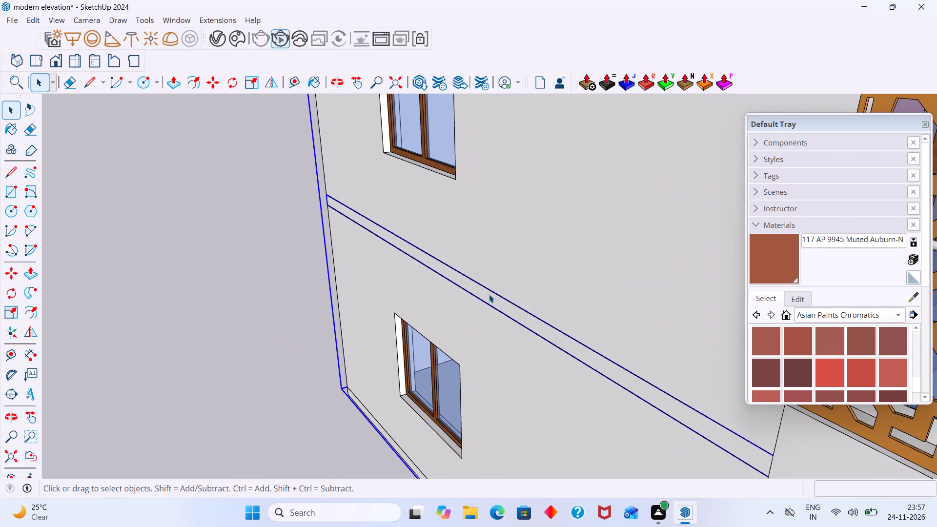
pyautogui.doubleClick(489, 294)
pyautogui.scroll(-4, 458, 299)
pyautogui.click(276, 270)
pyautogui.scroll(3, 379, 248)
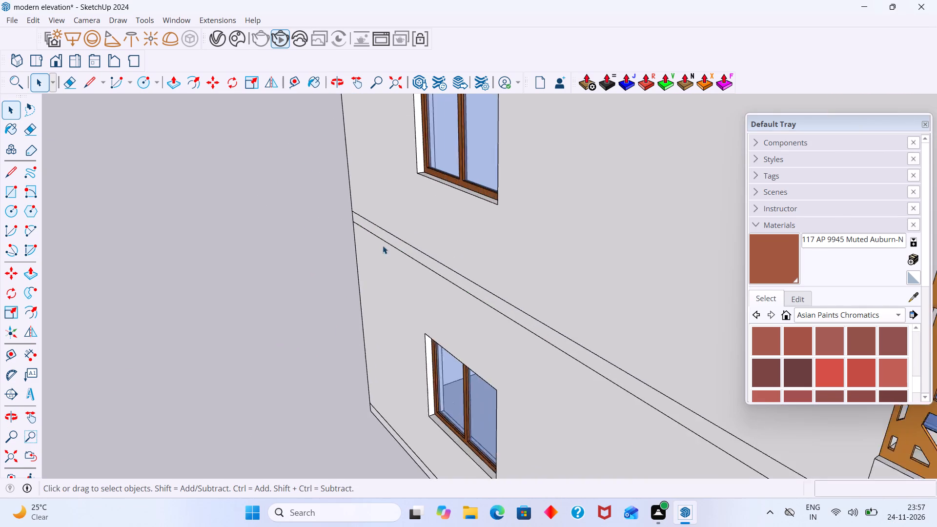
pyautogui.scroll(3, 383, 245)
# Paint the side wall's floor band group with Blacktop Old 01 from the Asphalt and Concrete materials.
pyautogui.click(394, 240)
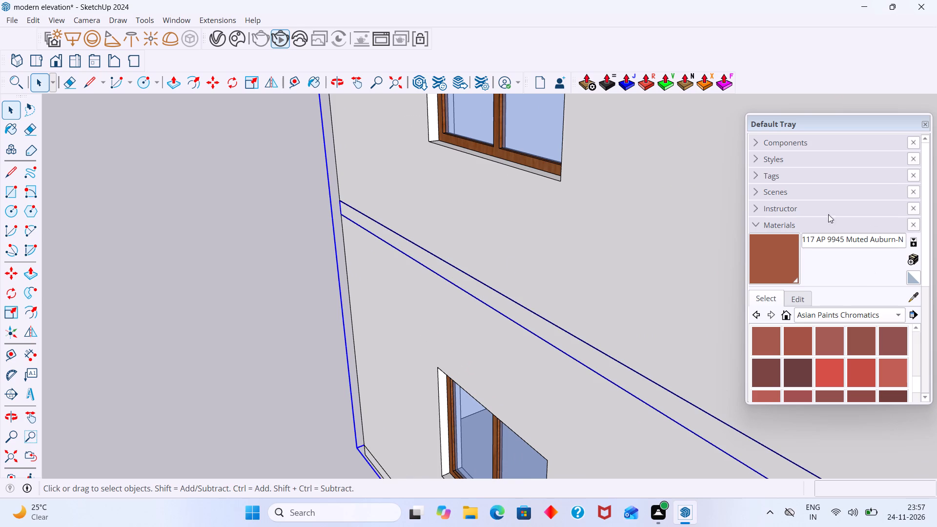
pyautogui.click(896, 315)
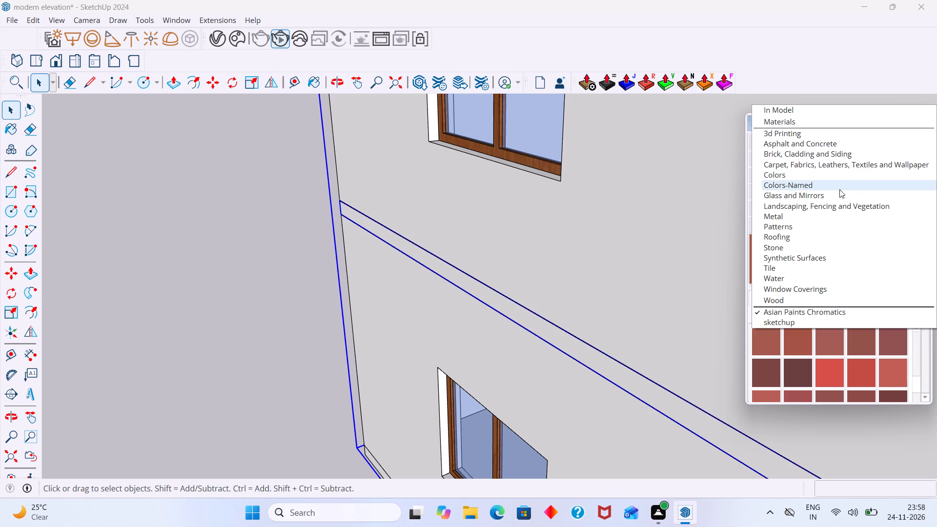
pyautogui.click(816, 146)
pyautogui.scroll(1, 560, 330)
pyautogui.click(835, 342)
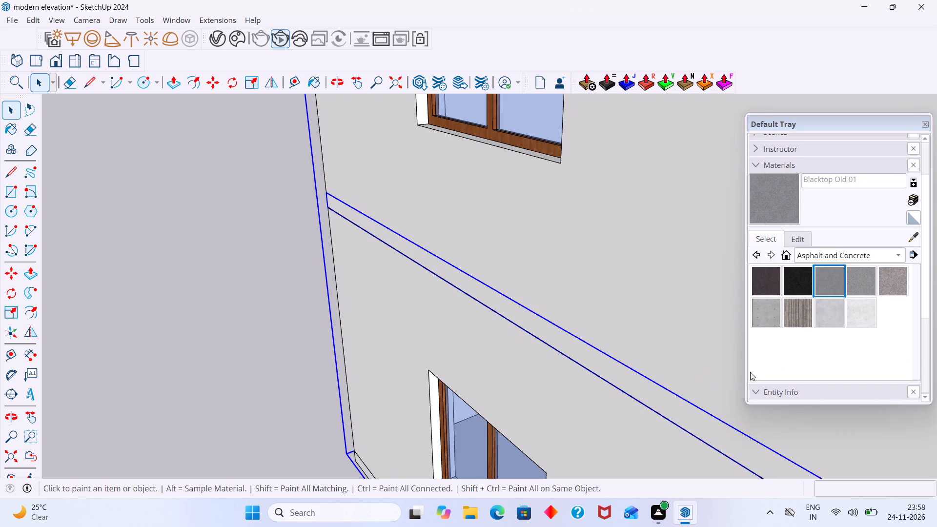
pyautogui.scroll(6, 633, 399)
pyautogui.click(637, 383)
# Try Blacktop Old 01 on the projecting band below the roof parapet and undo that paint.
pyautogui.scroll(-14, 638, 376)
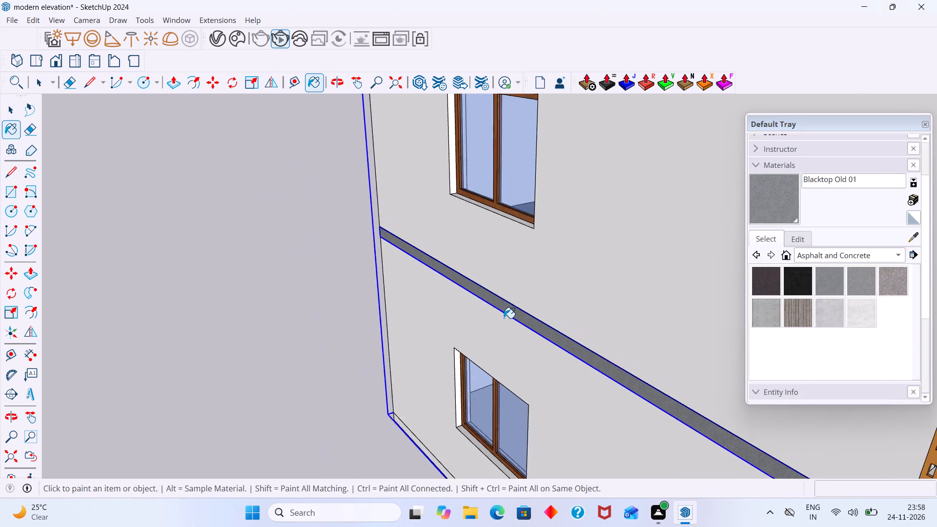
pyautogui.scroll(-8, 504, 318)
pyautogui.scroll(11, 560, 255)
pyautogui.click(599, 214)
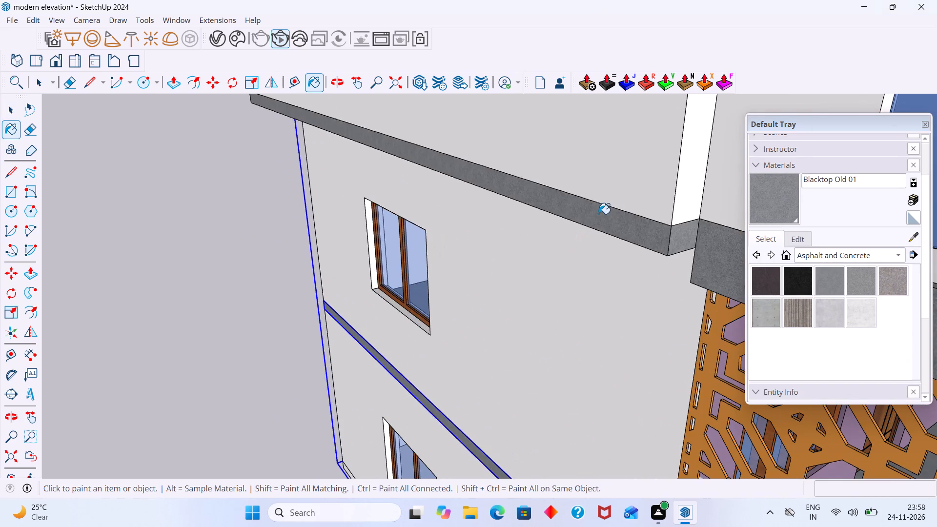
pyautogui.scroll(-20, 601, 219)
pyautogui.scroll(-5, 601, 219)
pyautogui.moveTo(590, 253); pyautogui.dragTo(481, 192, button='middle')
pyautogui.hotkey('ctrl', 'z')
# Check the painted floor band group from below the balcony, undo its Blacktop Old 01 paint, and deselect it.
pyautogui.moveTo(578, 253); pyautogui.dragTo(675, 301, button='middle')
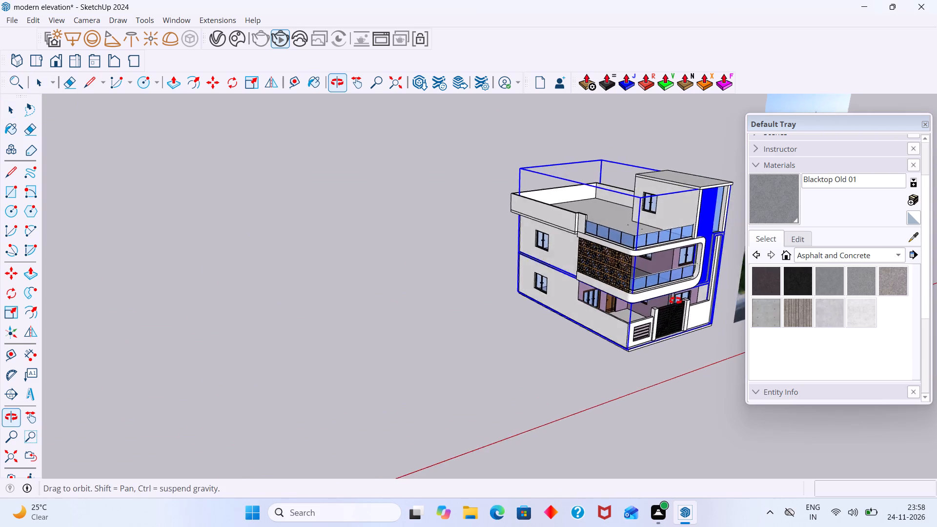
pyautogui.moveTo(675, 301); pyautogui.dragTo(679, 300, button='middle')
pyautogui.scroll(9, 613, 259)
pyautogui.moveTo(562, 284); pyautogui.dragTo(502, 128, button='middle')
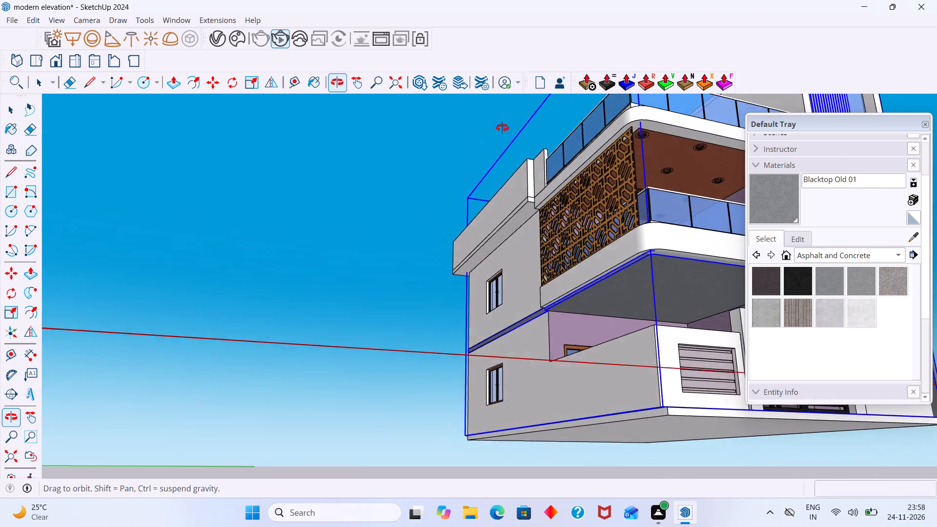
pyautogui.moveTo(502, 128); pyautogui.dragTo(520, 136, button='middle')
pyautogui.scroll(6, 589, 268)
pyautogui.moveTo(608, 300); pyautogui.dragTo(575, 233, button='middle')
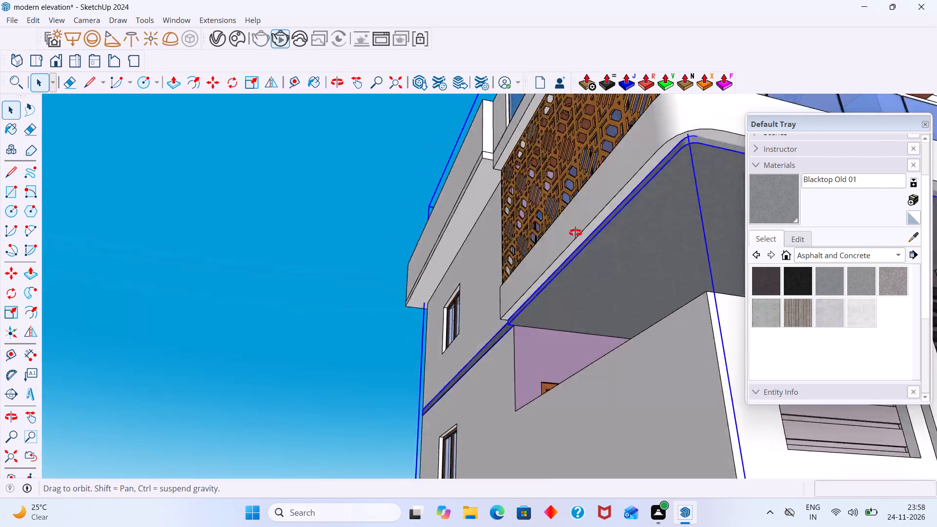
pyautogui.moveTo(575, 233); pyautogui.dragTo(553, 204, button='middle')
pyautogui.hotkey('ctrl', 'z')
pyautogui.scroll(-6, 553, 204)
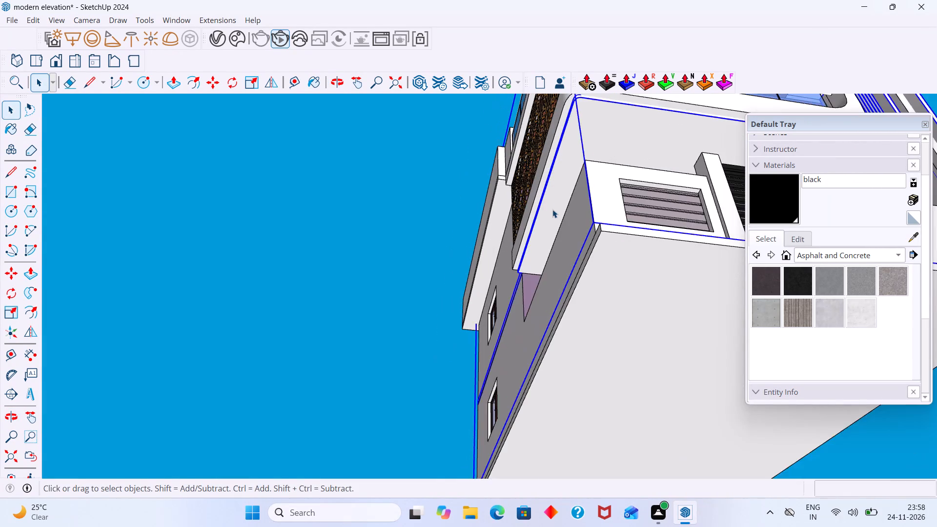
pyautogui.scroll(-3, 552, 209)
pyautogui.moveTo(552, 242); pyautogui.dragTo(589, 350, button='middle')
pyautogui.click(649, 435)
# Paint the plinth at the base of the building with Blacktop Old 02 from the Asphalt and Concrete materials.
pyautogui.scroll(-3, 574, 399)
pyautogui.moveTo(573, 394); pyautogui.dragTo(577, 401, button='middle')
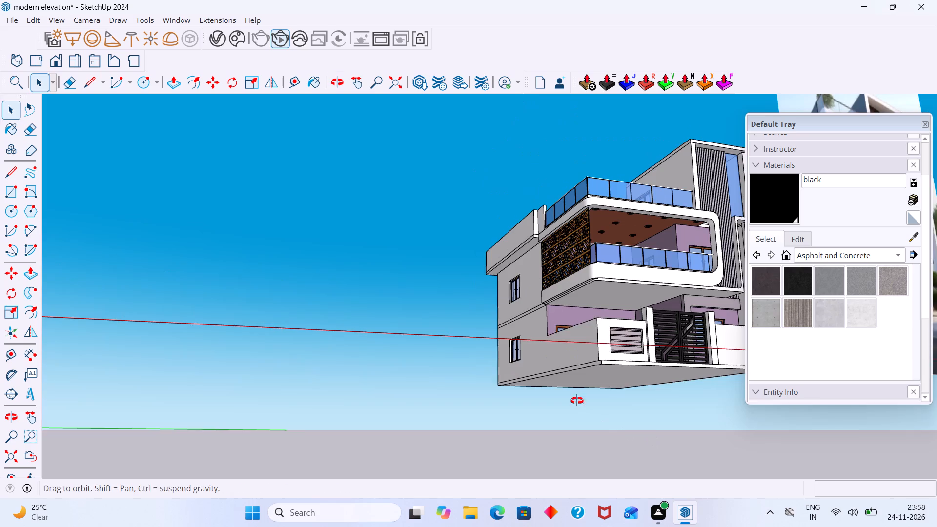
pyautogui.moveTo(577, 401); pyautogui.dragTo(598, 413, button='middle')
pyautogui.scroll(13, 625, 381)
pyautogui.click(611, 365)
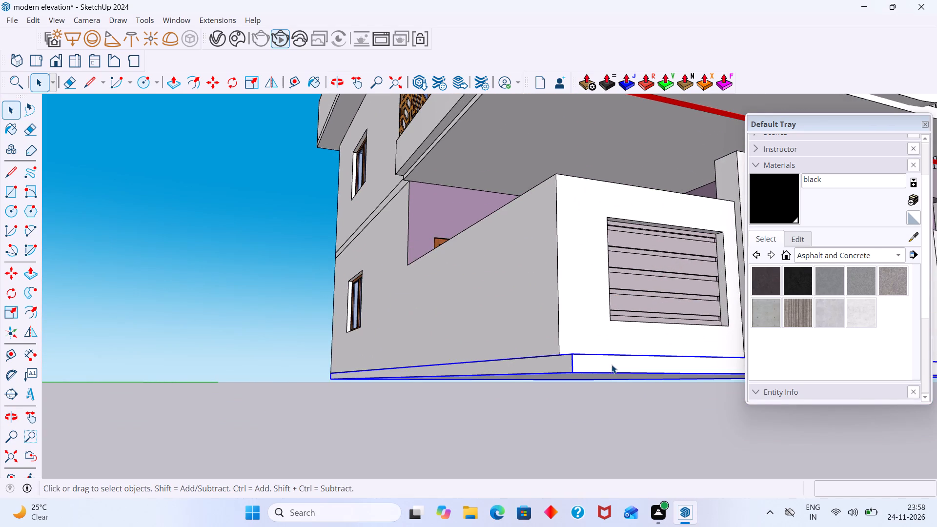
pyautogui.click(854, 282)
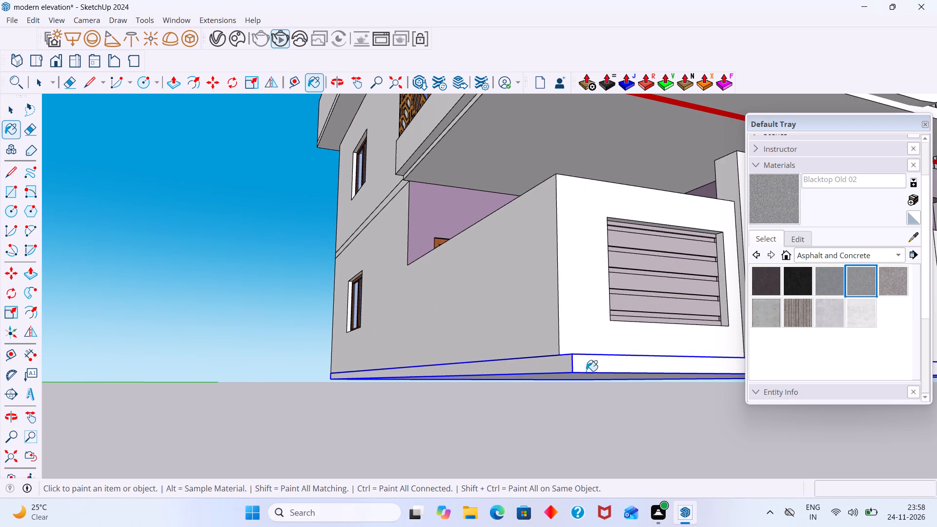
pyautogui.click(583, 365)
pyautogui.scroll(-20, 586, 364)
pyautogui.scroll(-1, 586, 364)
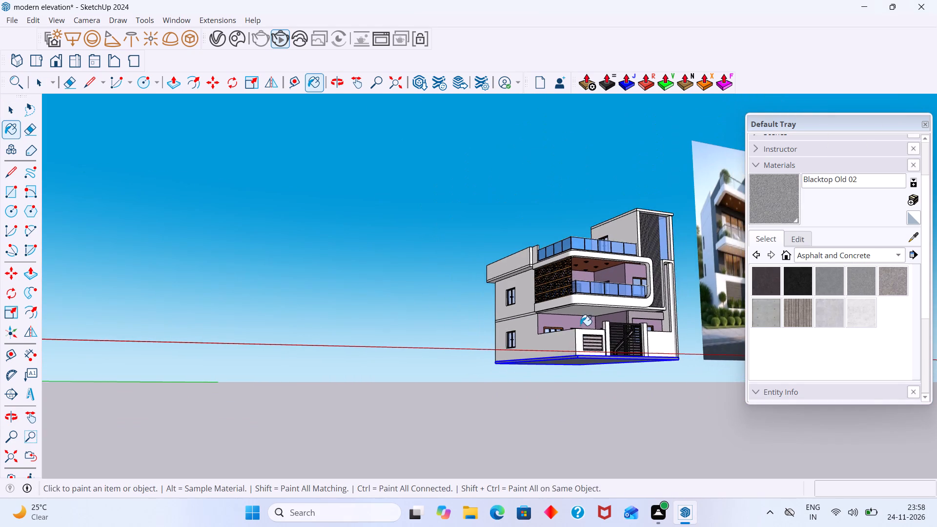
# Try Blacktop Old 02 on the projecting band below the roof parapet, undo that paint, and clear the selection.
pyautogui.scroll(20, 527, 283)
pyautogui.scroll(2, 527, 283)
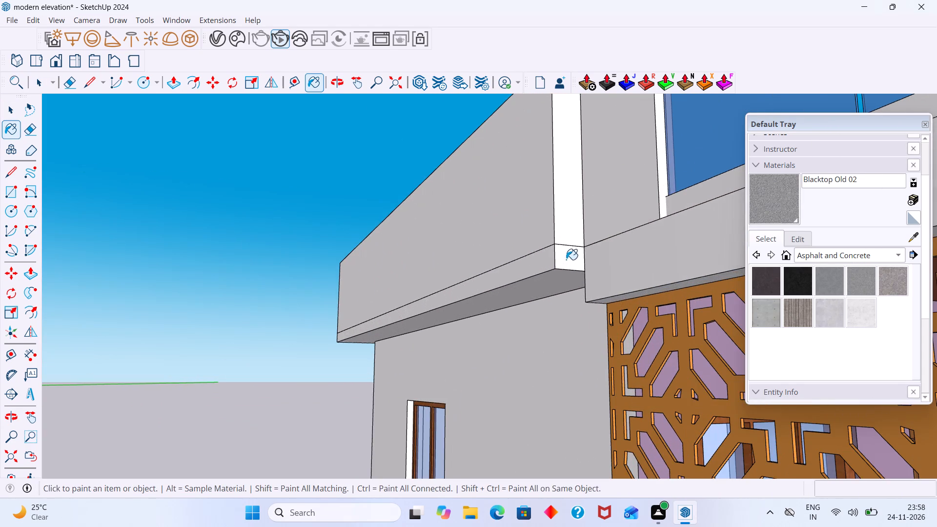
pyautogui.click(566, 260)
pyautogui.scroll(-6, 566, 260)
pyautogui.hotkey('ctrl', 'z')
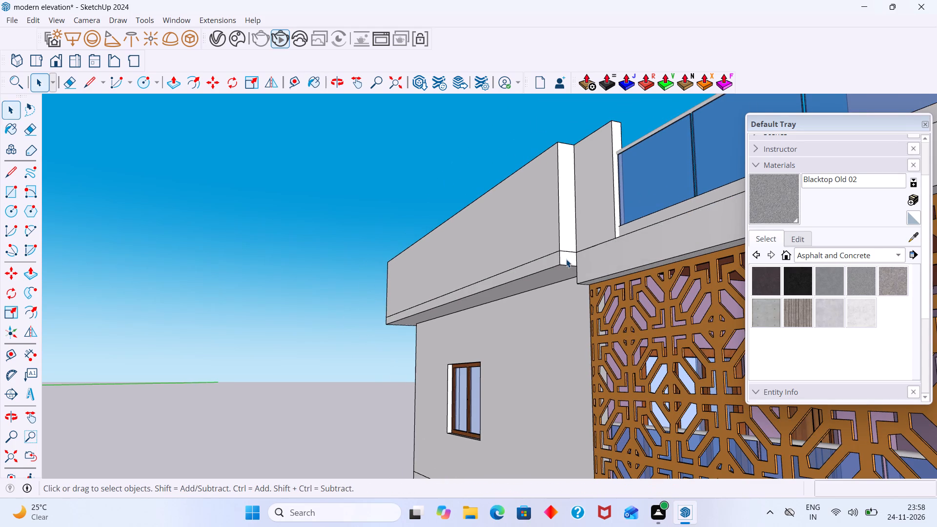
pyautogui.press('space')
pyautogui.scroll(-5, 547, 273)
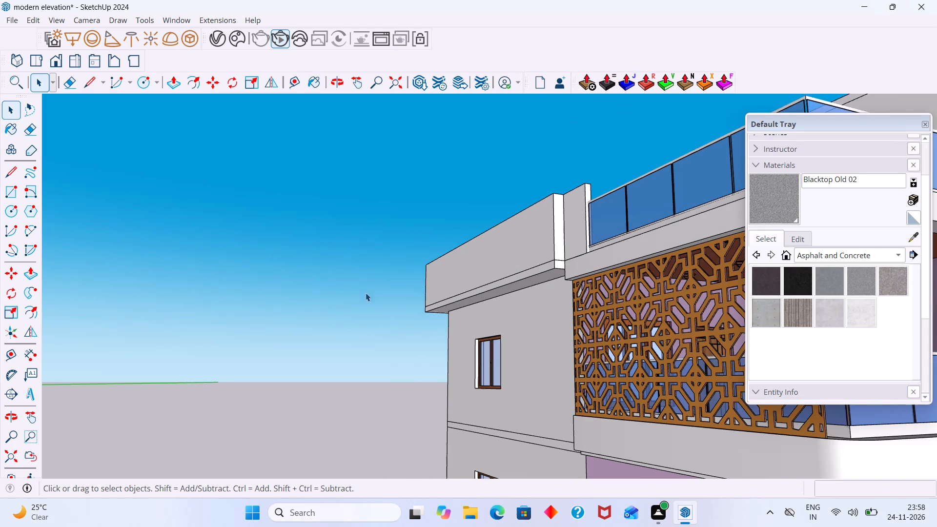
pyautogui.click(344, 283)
# Close the Default Tray and bring the whole building into view beside the reference photo.
pyautogui.moveTo(482, 292); pyautogui.dragTo(466, 354, button='middle')
pyautogui.scroll(-4, 476, 345)
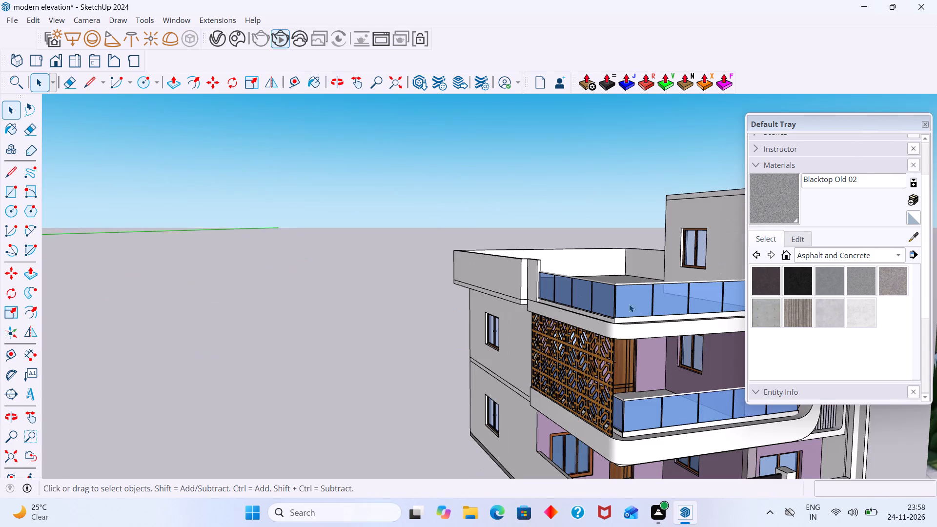
pyautogui.click(923, 125)
pyautogui.scroll(-4, 691, 278)
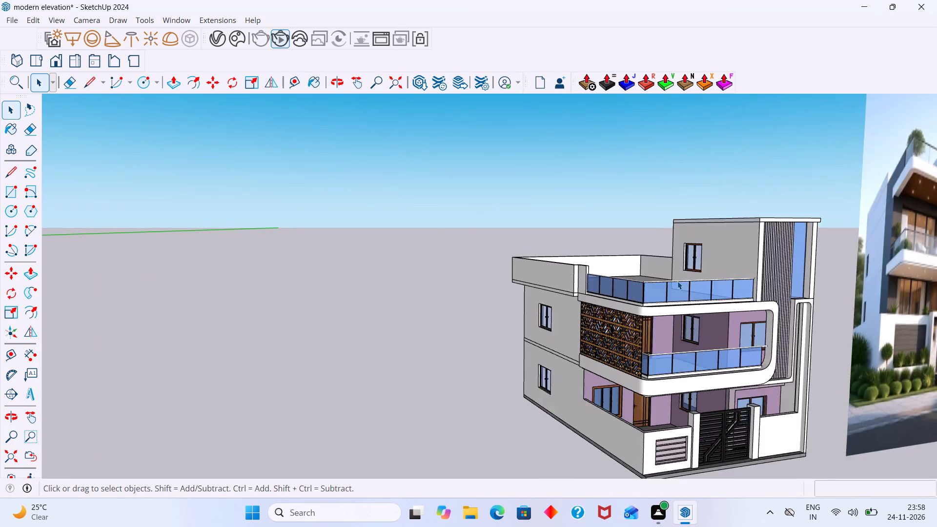
# Frame the whole building beside the reference photo and save the model.
pyautogui.scroll(-6, 677, 281)
pyautogui.click(764, 421)
pyautogui.moveTo(736, 384); pyautogui.dragTo(648, 376, button='middle')
pyautogui.scroll(-6, 810, 299)
pyautogui.click(10, 15)
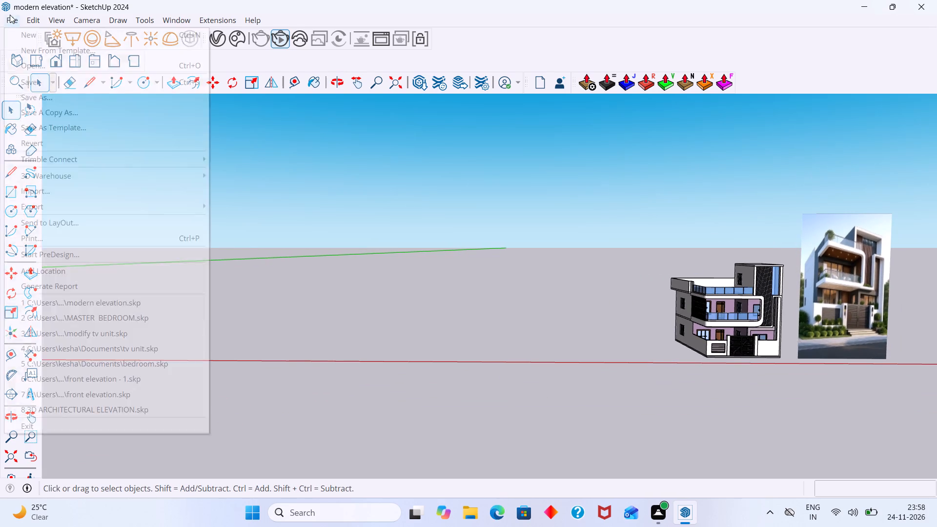
pyautogui.doubleClick(6, 19)
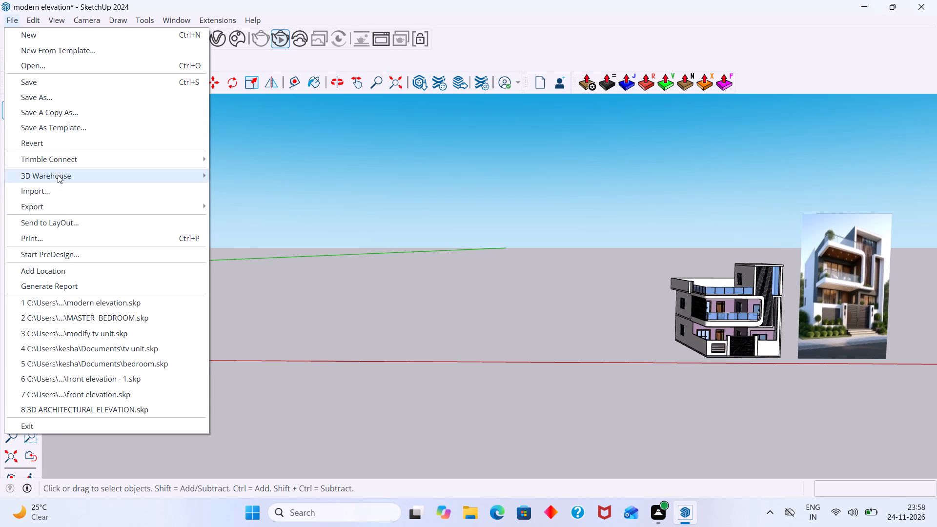
pyautogui.click(61, 85)
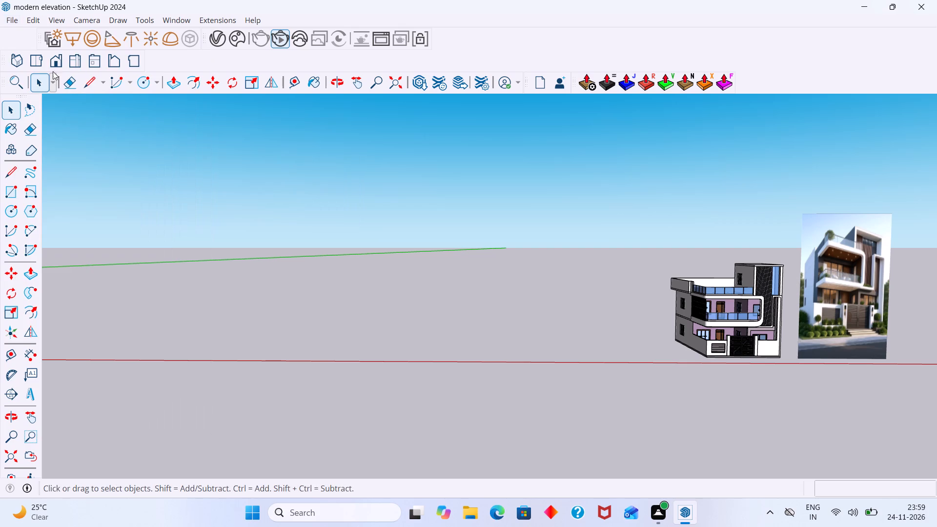
# Export the current view as a 2D PDF graphic named modern elevation in the Documents folder.
pyautogui.click(13, 20)
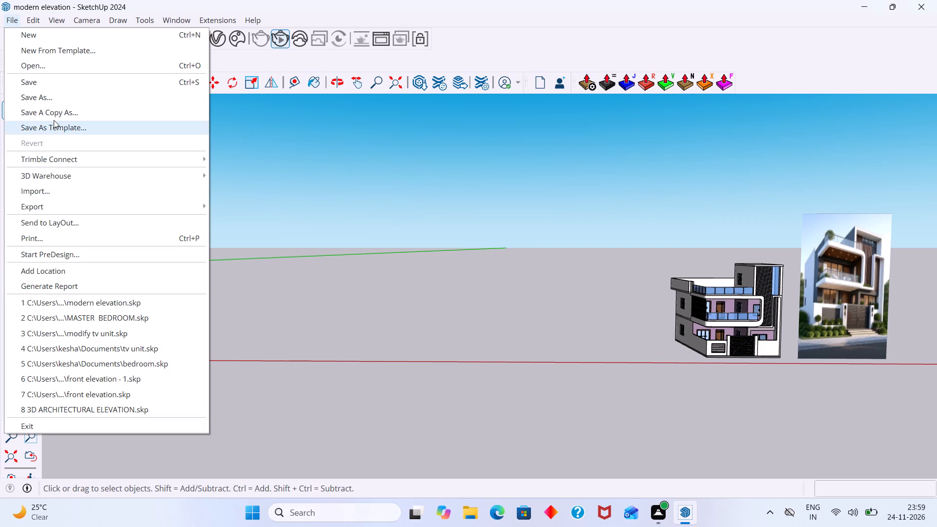
pyautogui.click(50, 203)
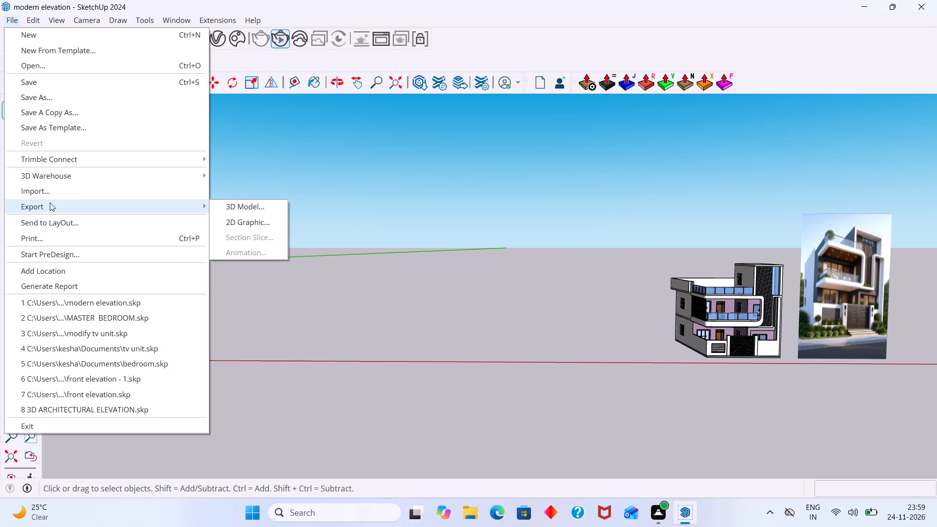
pyautogui.click(251, 224)
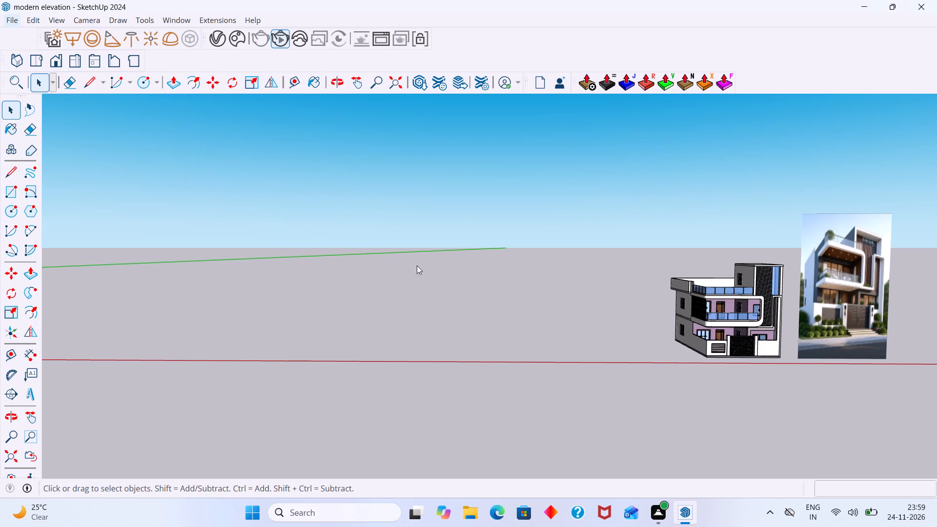
pyautogui.scroll(-6, 670, 306)
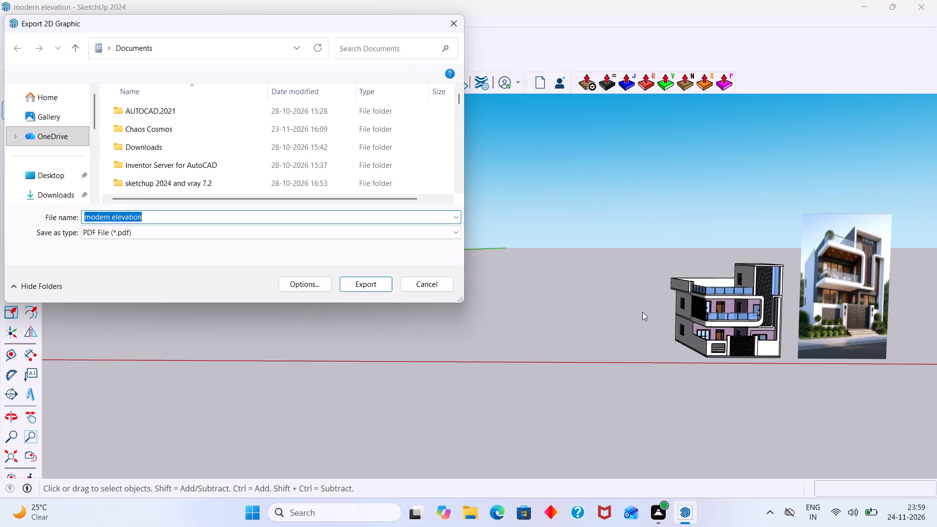
pyautogui.scroll(-1, 66, 191)
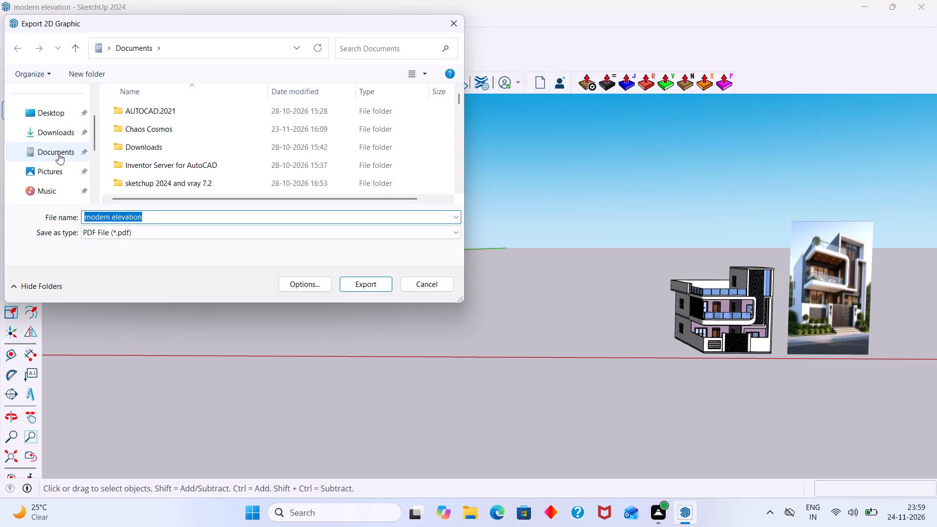
pyautogui.click(59, 150)
pyautogui.click(357, 282)
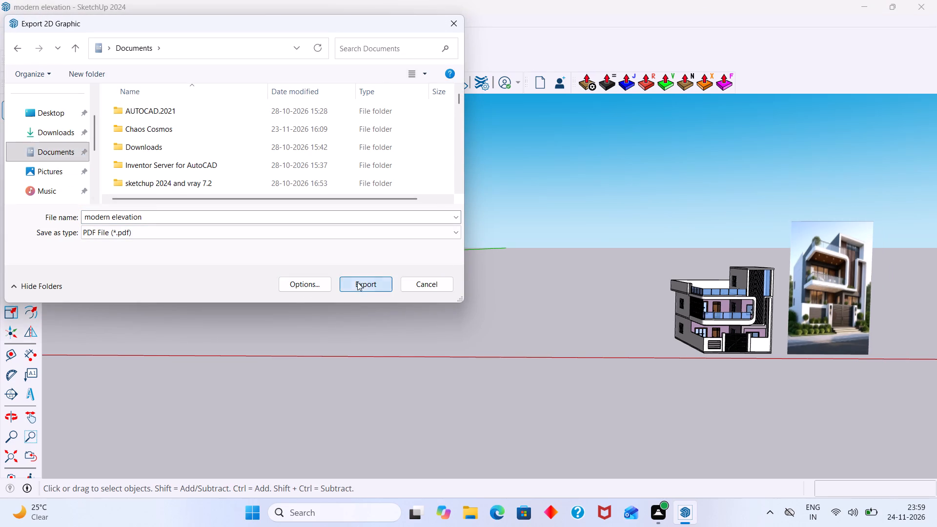
# Examine the building's roof terrace, balconies and front facade from above alongside the reference photo.
pyautogui.scroll(-4, 630, 302)
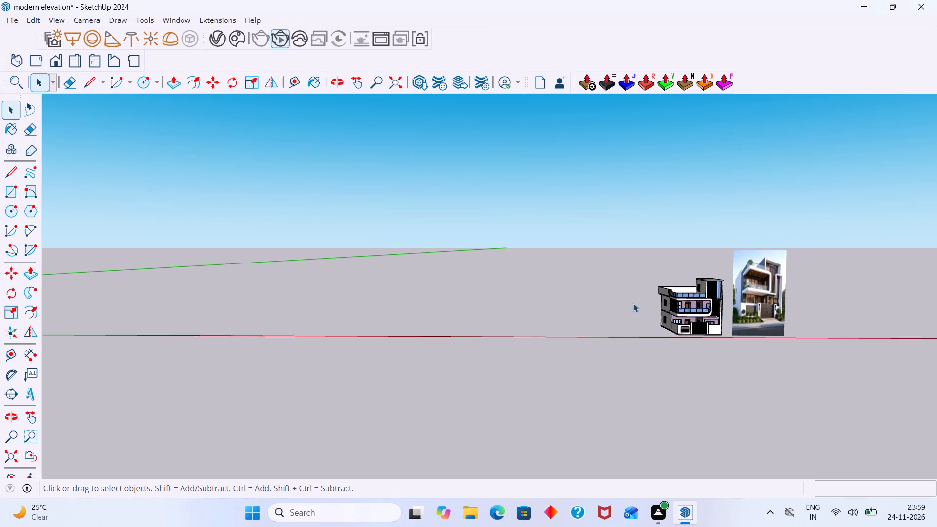
pyautogui.scroll(-3, 633, 304)
pyautogui.moveTo(671, 325); pyautogui.dragTo(649, 324, button='middle')
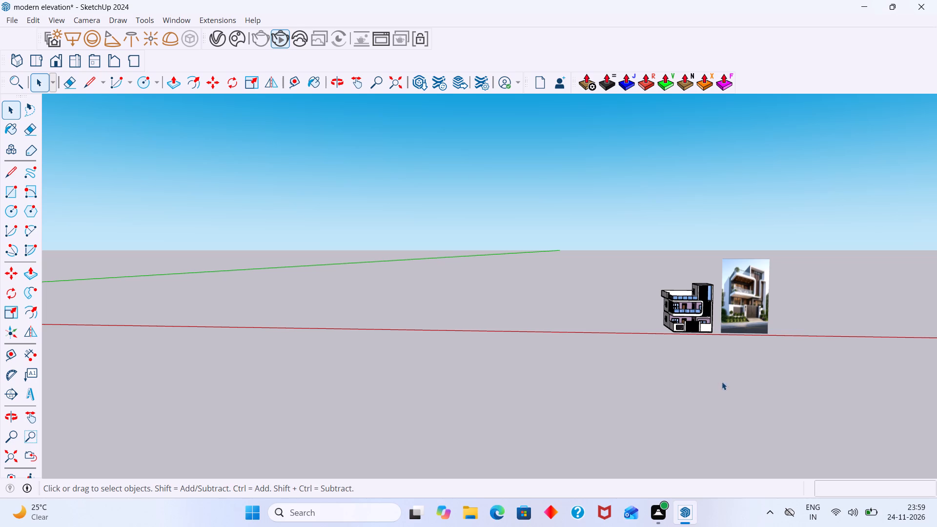
pyautogui.scroll(20, 731, 365)
pyautogui.scroll(5, 731, 365)
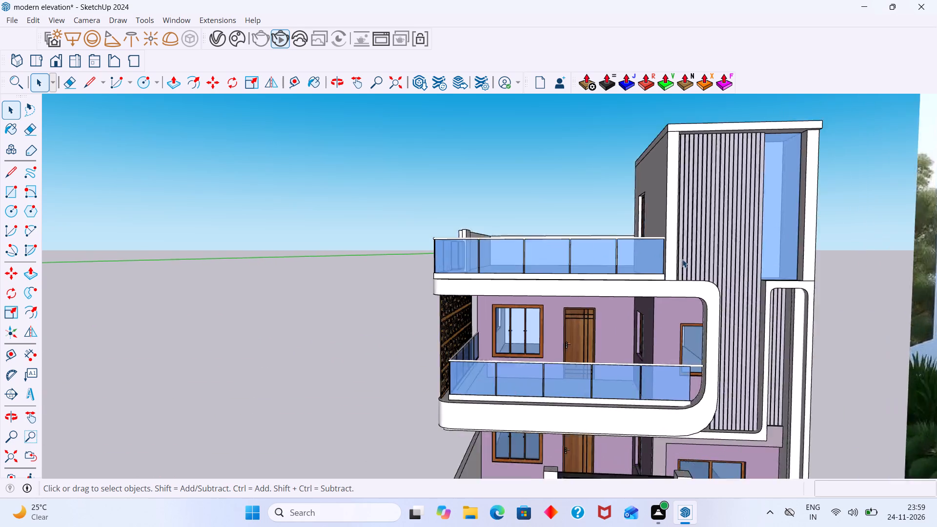
pyautogui.scroll(6, 682, 259)
pyautogui.scroll(-20, 679, 261)
pyautogui.scroll(-1, 679, 261)
pyautogui.moveTo(662, 257); pyautogui.dragTo(744, 340, button='middle')
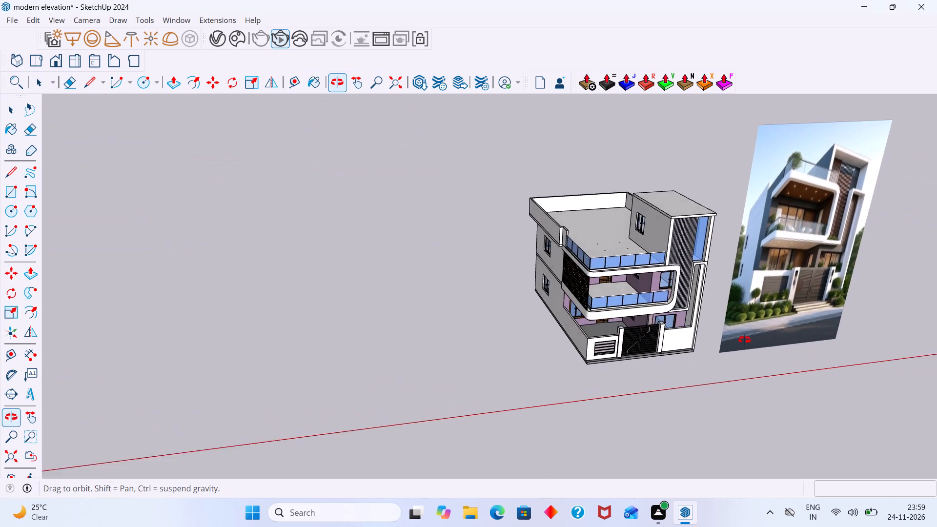
pyautogui.moveTo(744, 340); pyautogui.dragTo(734, 314, button='middle')
pyautogui.scroll(6, 646, 266)
pyautogui.moveTo(561, 264); pyautogui.dragTo(551, 342, button='middle')
pyautogui.scroll(4, 633, 263)
pyautogui.scroll(-9, 625, 251)
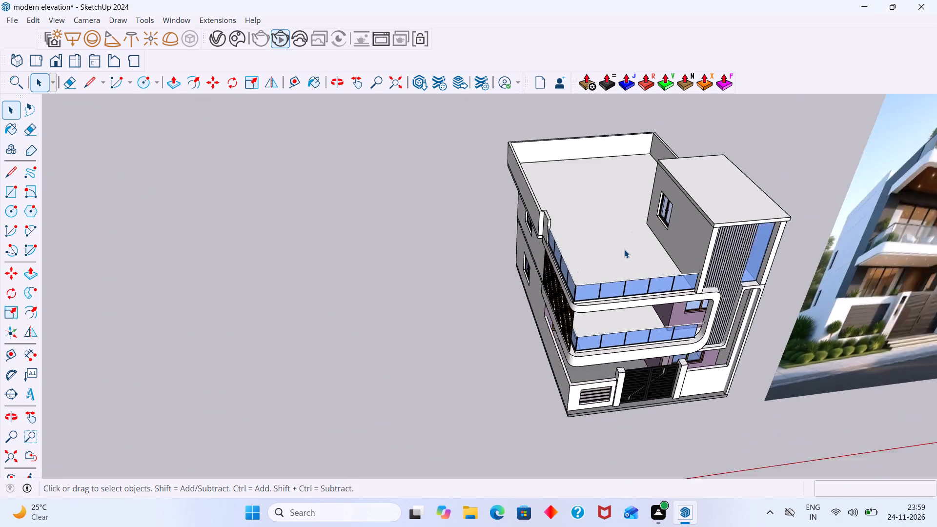
pyautogui.scroll(-9, 624, 249)
pyautogui.moveTo(628, 251); pyautogui.dragTo(501, 281, button='middle')
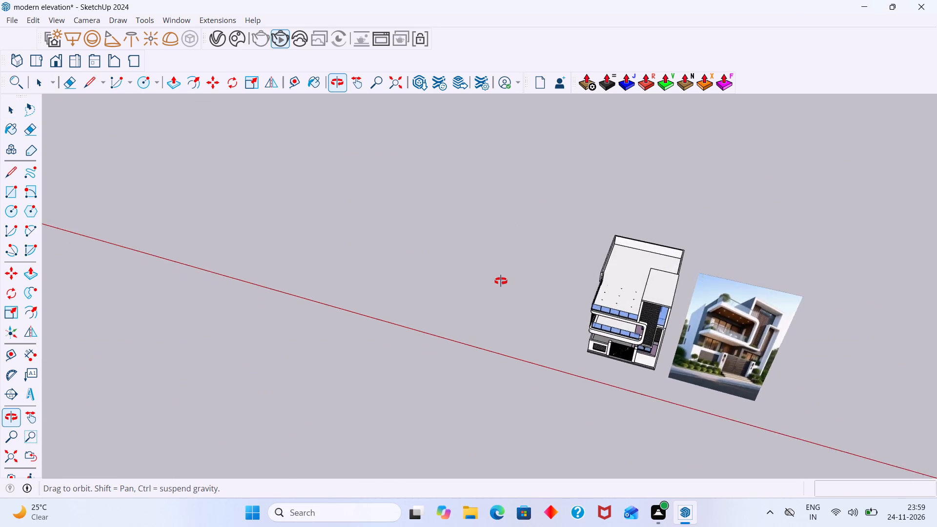
pyautogui.moveTo(501, 281); pyautogui.dragTo(640, 244, button='middle')
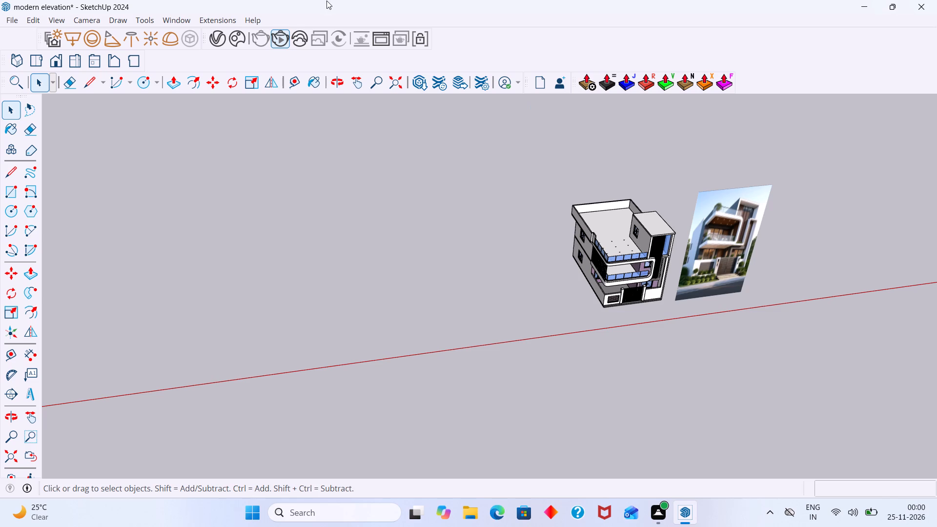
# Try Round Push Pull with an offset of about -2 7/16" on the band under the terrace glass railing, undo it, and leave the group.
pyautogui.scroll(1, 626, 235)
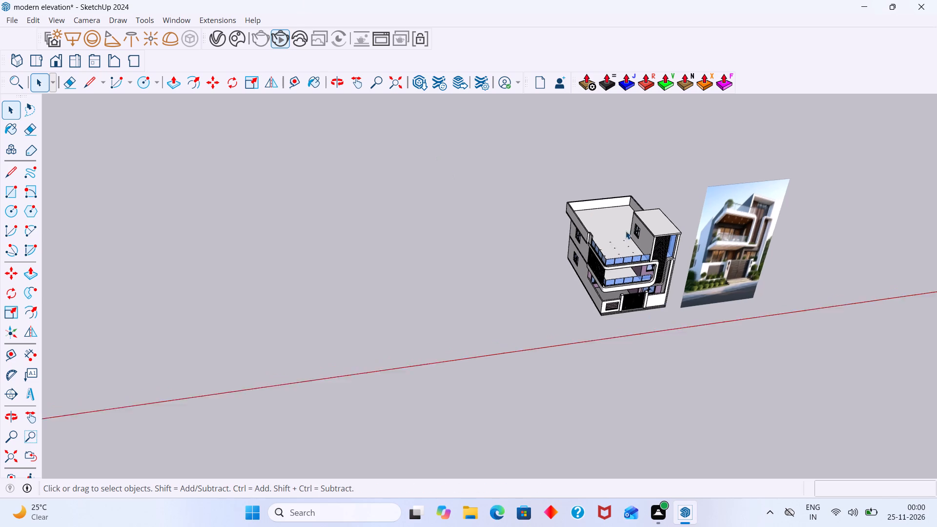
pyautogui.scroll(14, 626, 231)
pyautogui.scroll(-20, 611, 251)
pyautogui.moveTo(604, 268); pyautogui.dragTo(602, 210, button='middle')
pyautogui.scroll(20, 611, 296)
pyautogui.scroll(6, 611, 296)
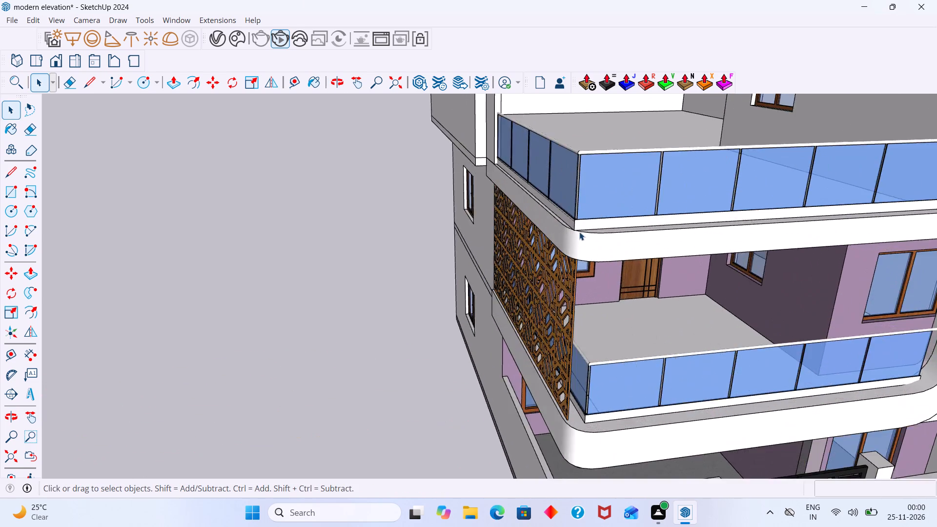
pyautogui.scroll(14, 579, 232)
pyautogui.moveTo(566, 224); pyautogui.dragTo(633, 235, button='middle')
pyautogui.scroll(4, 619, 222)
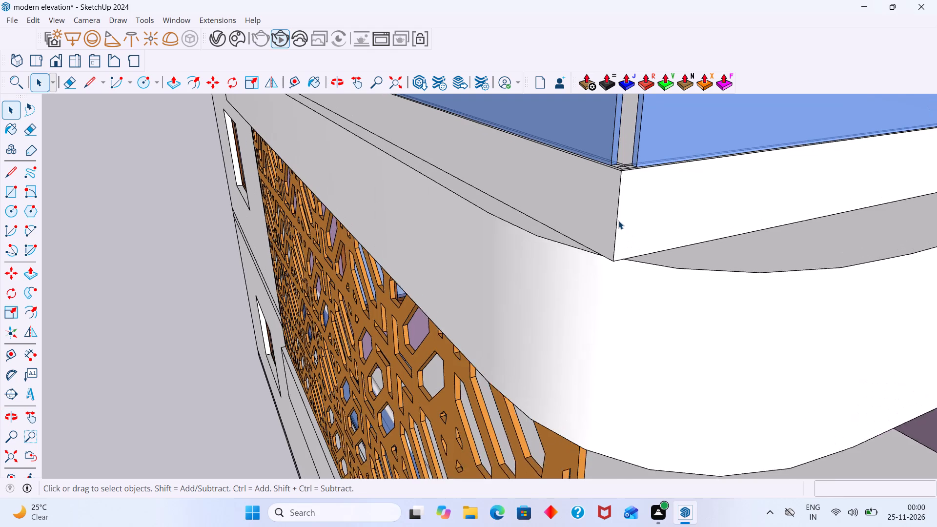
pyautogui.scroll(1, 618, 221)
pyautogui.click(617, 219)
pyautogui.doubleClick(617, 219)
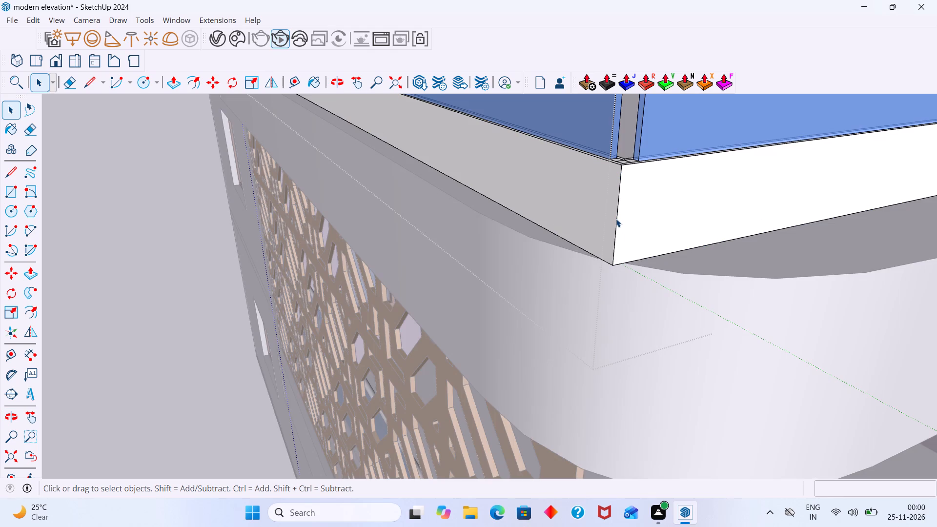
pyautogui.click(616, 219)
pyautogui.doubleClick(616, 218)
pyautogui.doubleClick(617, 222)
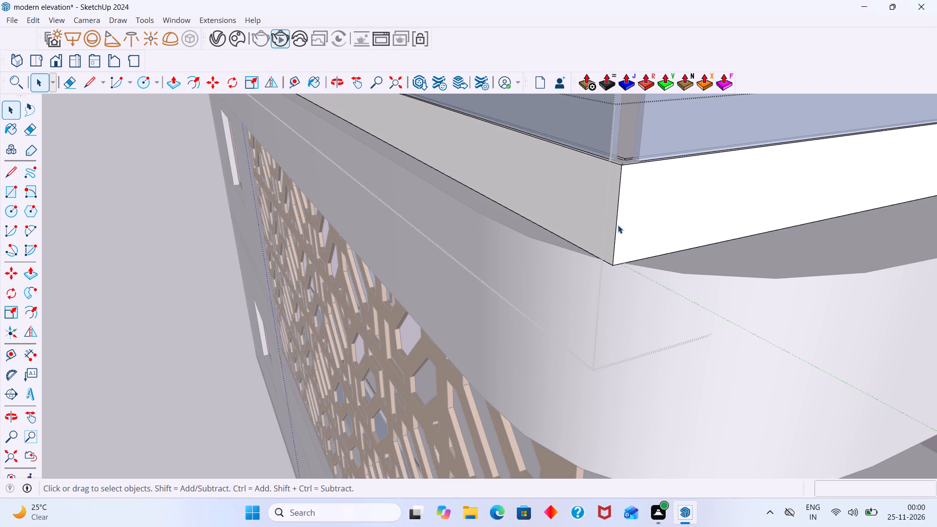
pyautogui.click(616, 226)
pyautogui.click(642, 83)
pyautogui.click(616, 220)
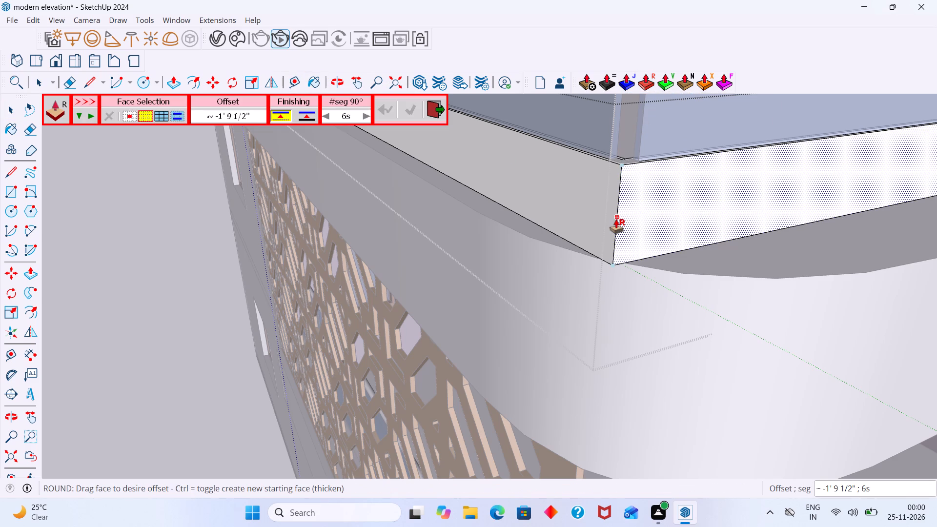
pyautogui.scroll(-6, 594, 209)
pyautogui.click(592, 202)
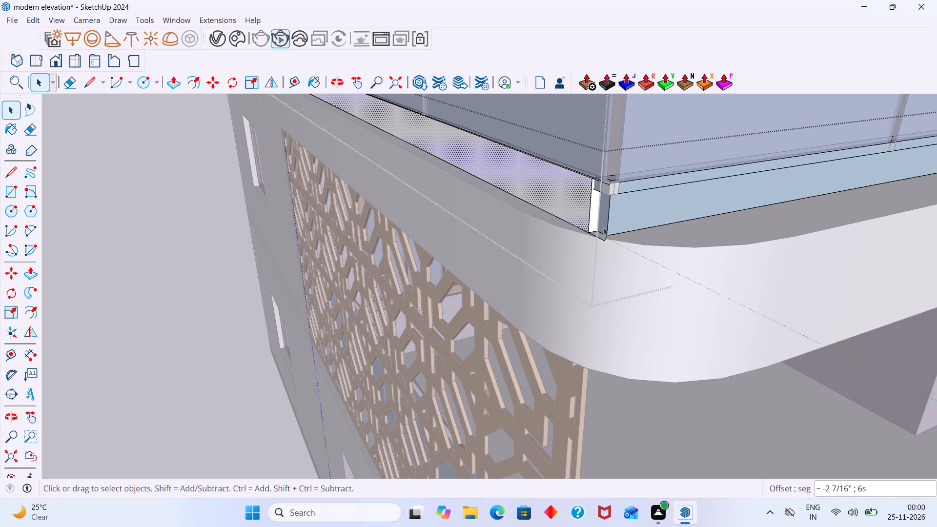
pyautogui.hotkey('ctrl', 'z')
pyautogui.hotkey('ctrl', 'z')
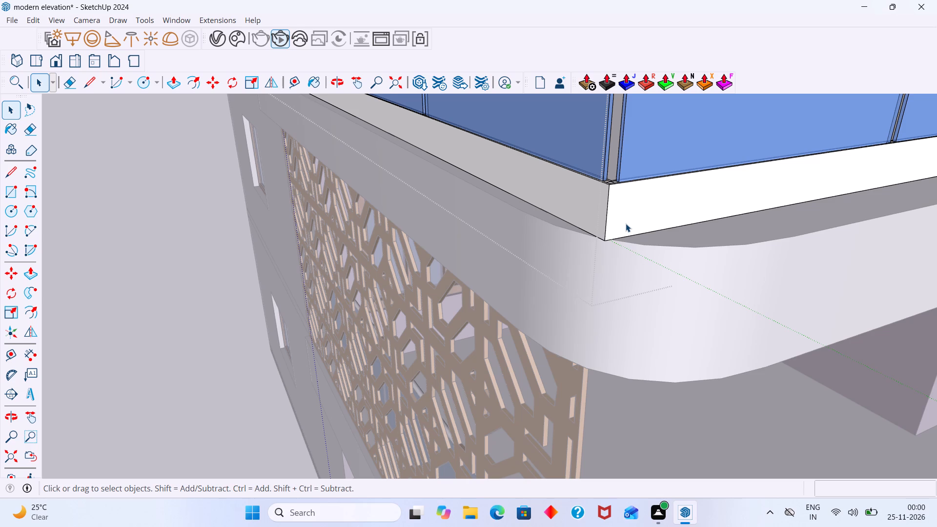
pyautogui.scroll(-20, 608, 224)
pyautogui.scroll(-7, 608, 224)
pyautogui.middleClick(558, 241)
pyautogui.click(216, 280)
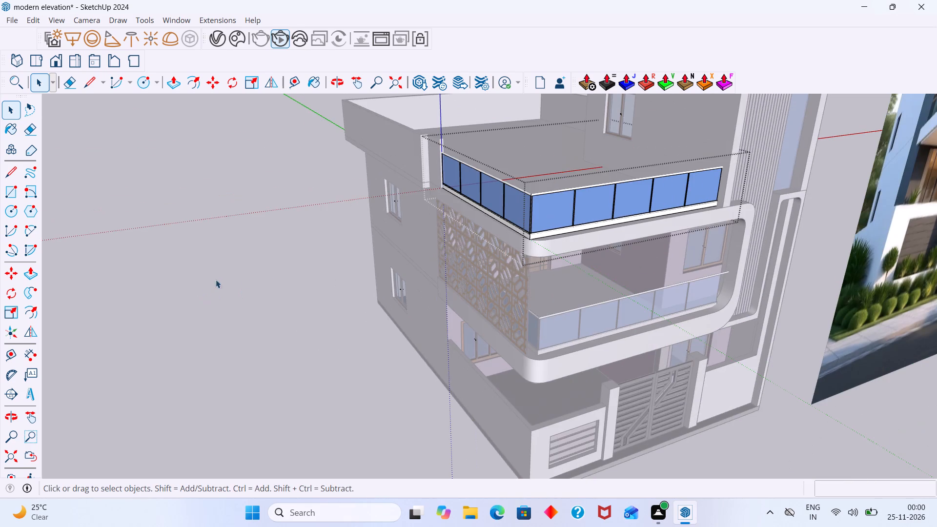
# Examine the terrace railing corner, curved balcony frame and front gate side of the building, comparing the whole elevation with the reference photo.
pyautogui.moveTo(436, 264); pyautogui.dragTo(258, 251, button='middle')
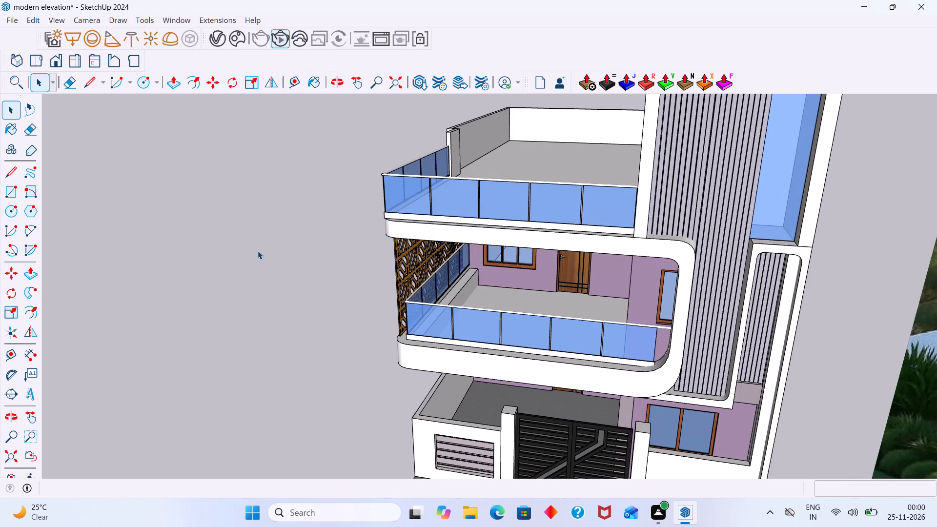
pyautogui.scroll(-4, 306, 214)
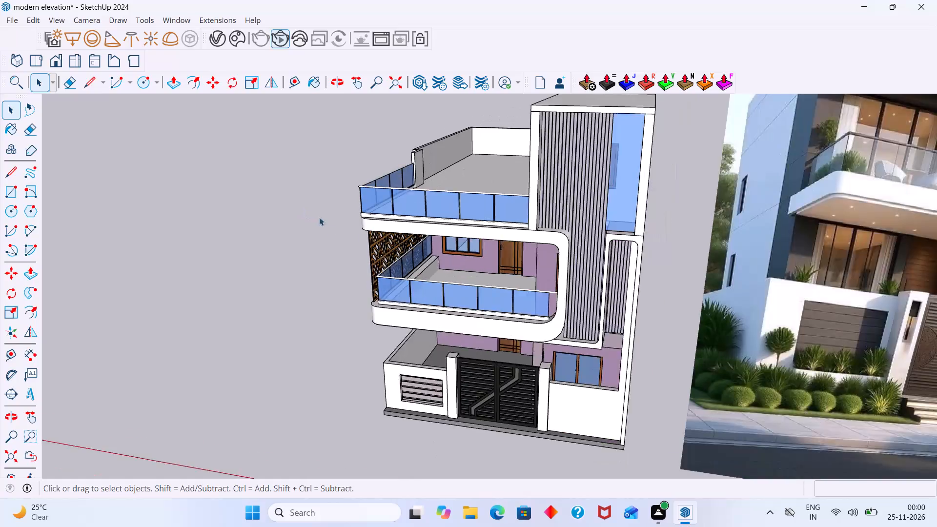
pyautogui.scroll(-5, 319, 217)
pyautogui.moveTo(332, 229); pyautogui.dragTo(524, 278, button='middle')
pyautogui.scroll(19, 417, 288)
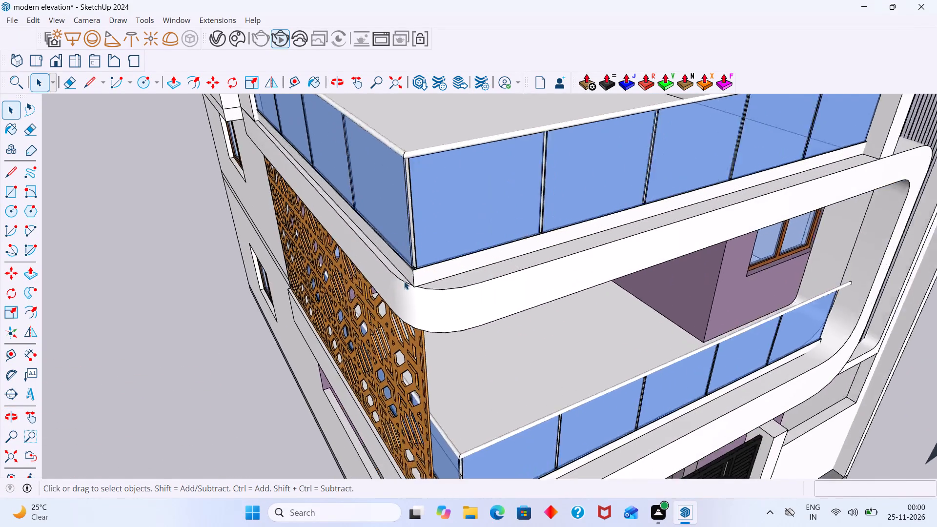
pyautogui.scroll(1, 404, 281)
pyautogui.moveTo(422, 308); pyautogui.dragTo(438, 248, button='middle')
pyautogui.scroll(-20, 438, 243)
pyautogui.scroll(-4, 438, 243)
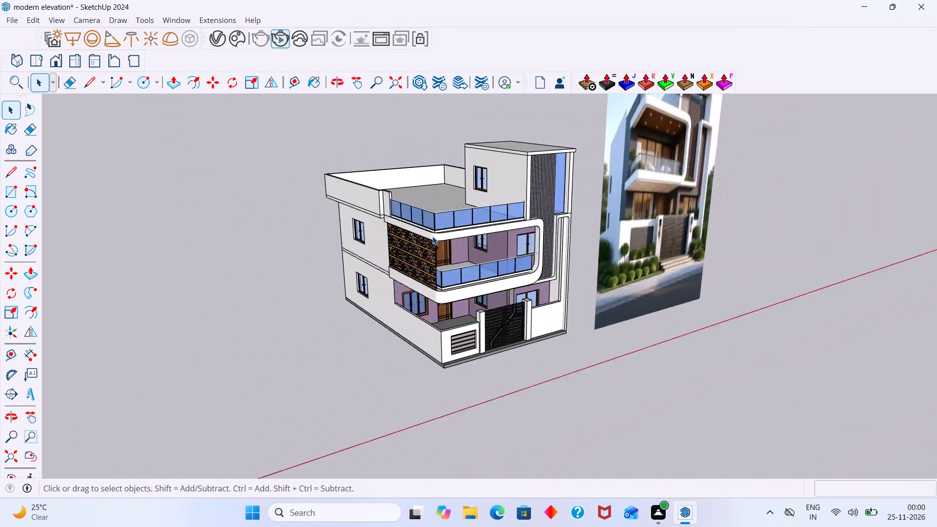
pyautogui.scroll(-9, 432, 236)
pyautogui.click(661, 216)
pyautogui.moveTo(540, 244); pyautogui.dragTo(389, 265, button='middle')
pyautogui.scroll(12, 448, 276)
pyautogui.moveTo(447, 280); pyautogui.dragTo(531, 296, button='middle')
pyautogui.scroll(-3, 497, 303)
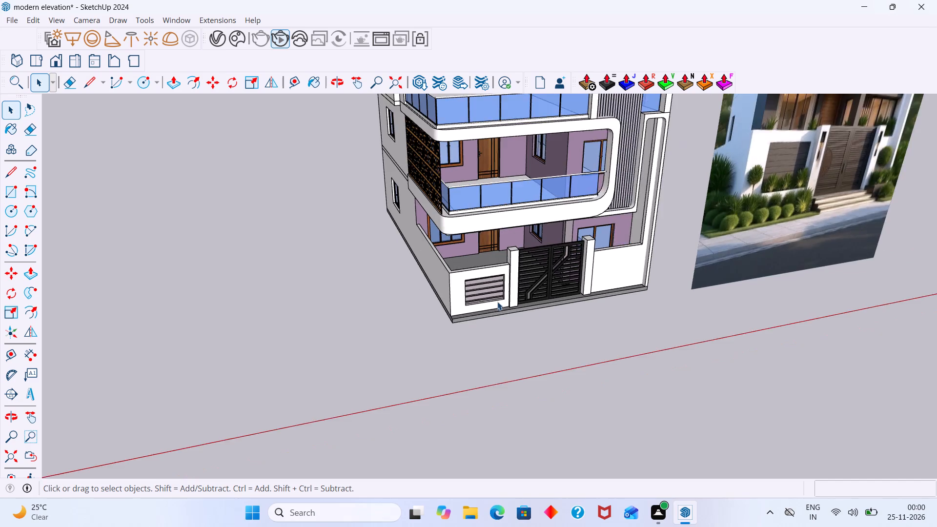
pyautogui.scroll(-2, 497, 302)
pyautogui.moveTo(540, 301); pyautogui.dragTo(497, 293, button='middle')
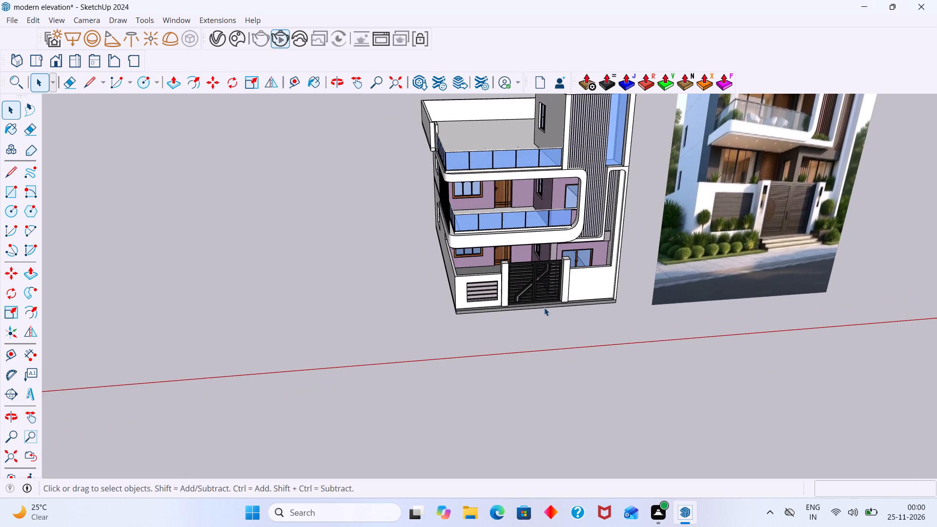
pyautogui.scroll(9, 515, 310)
pyautogui.scroll(-13, 500, 299)
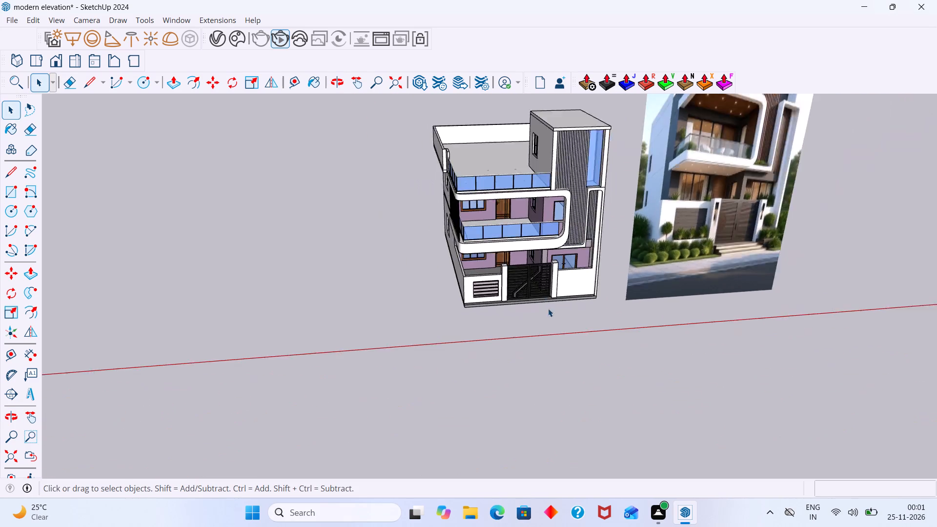
pyautogui.scroll(-9, 548, 308)
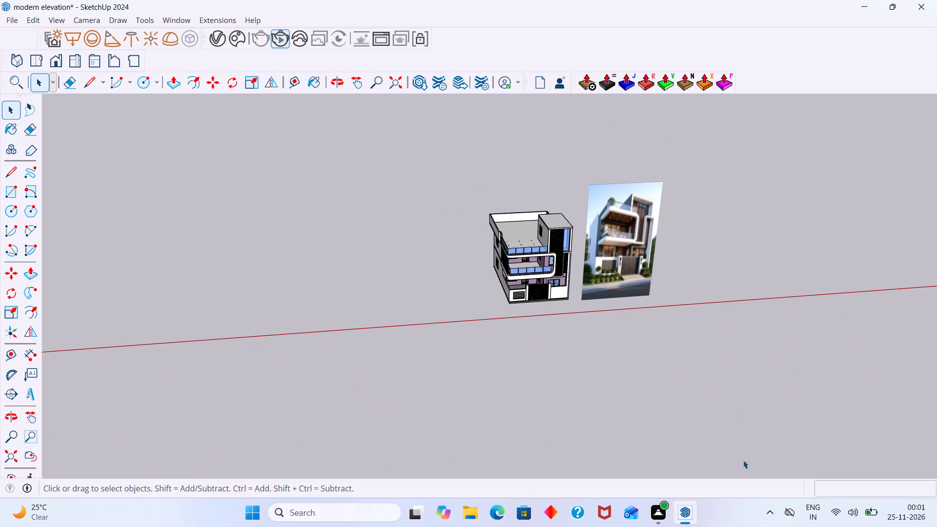